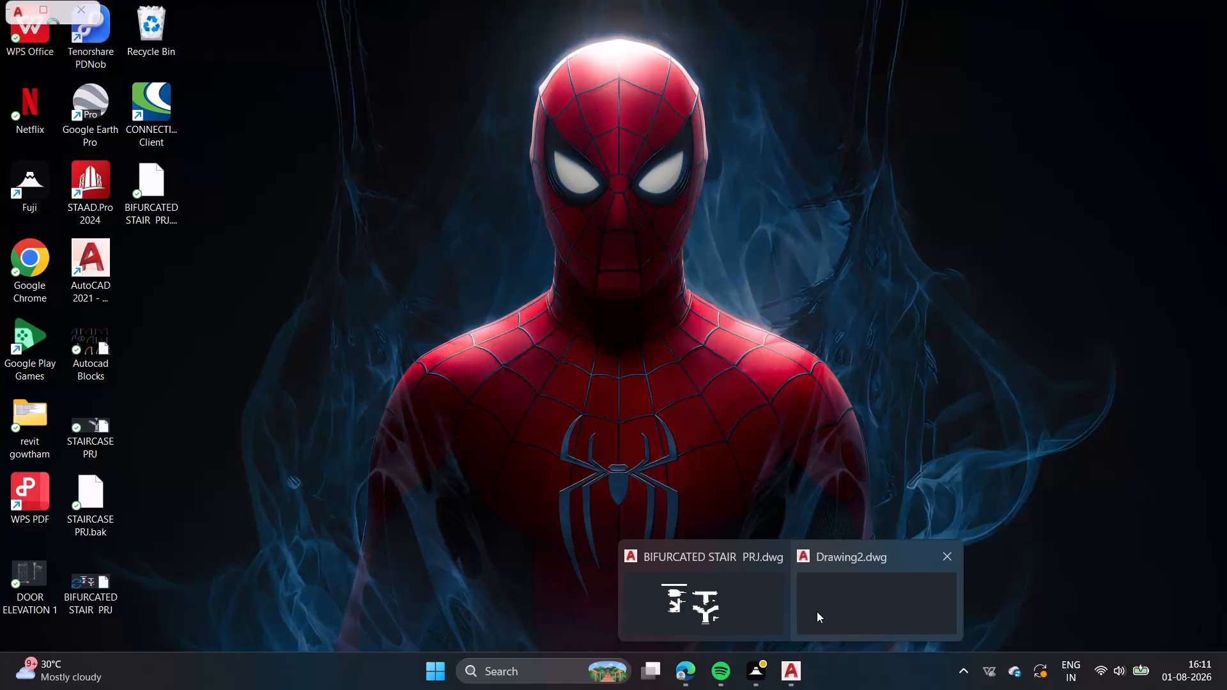
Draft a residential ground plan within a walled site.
Switch to the Drawing2 drawing in AutoCAD.
left_click(817, 611)
middle_click_drag(688, 377, 580, 459)
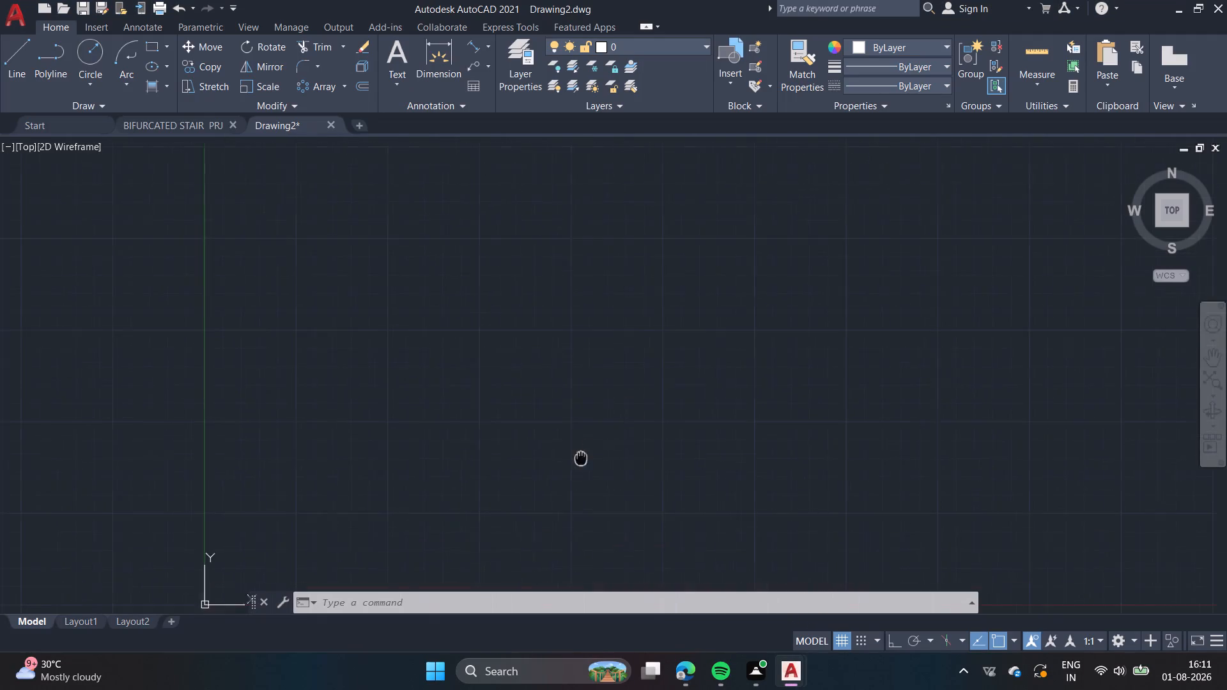
middle_click_drag(580, 459, 576, 465)
Set the drawing's length units to Architectural.
type("un")
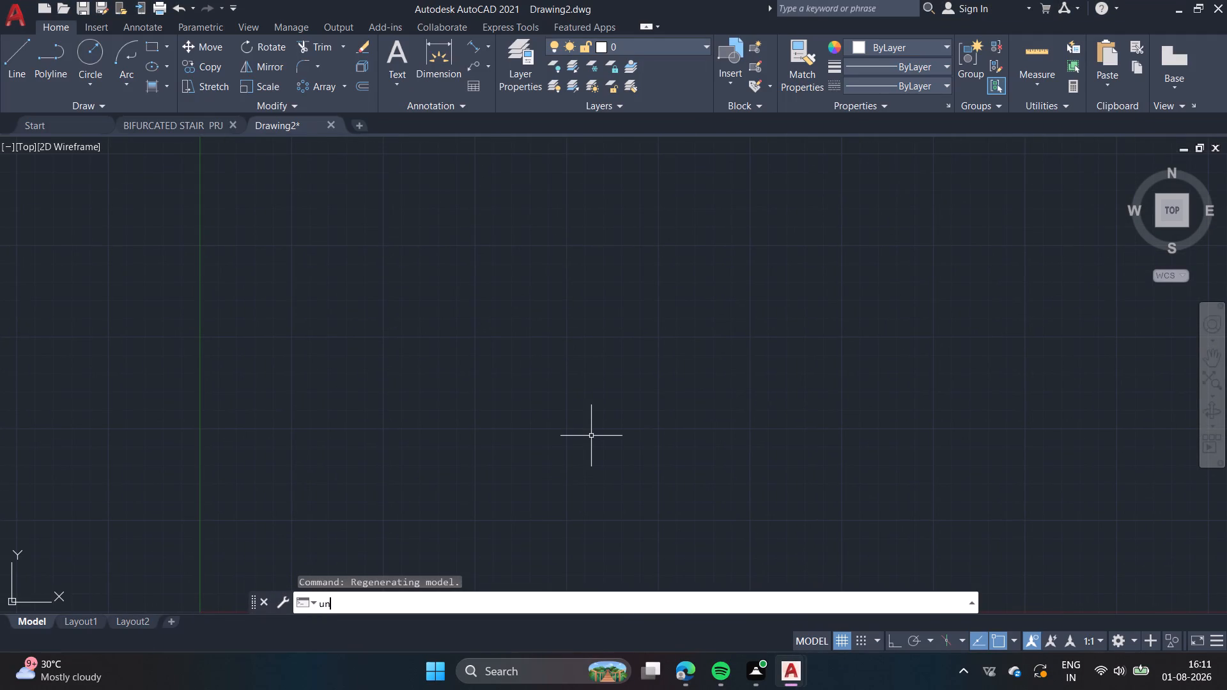
key("Return")
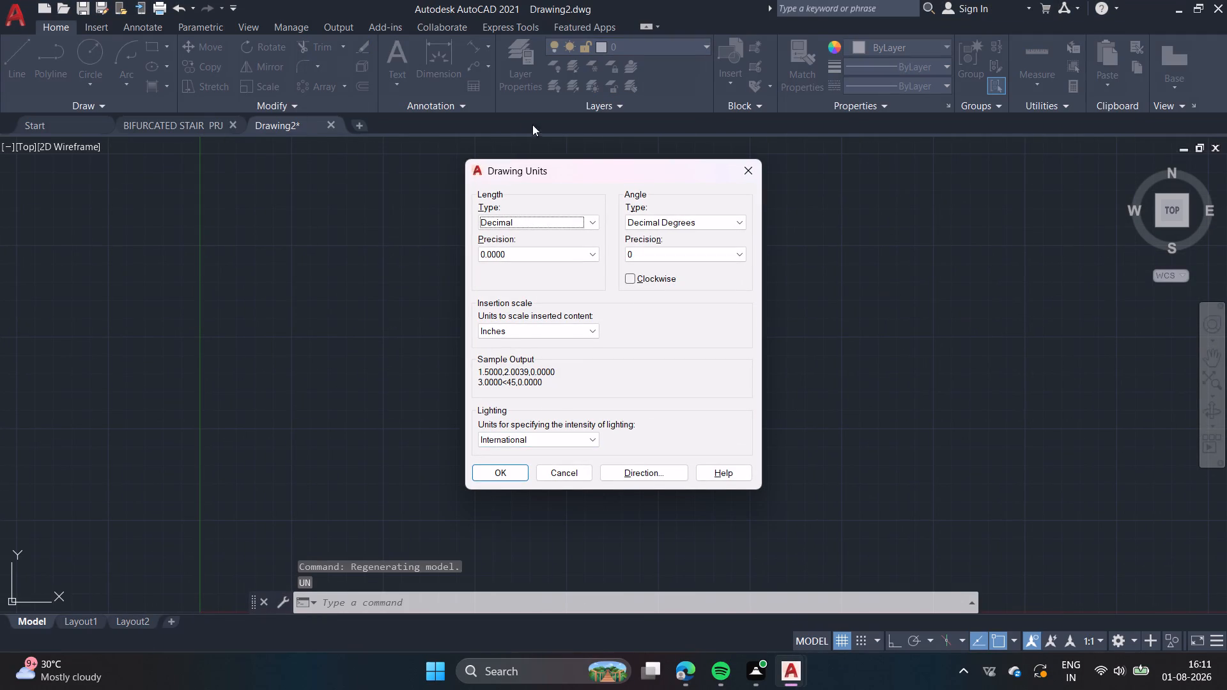
left_click(588, 219)
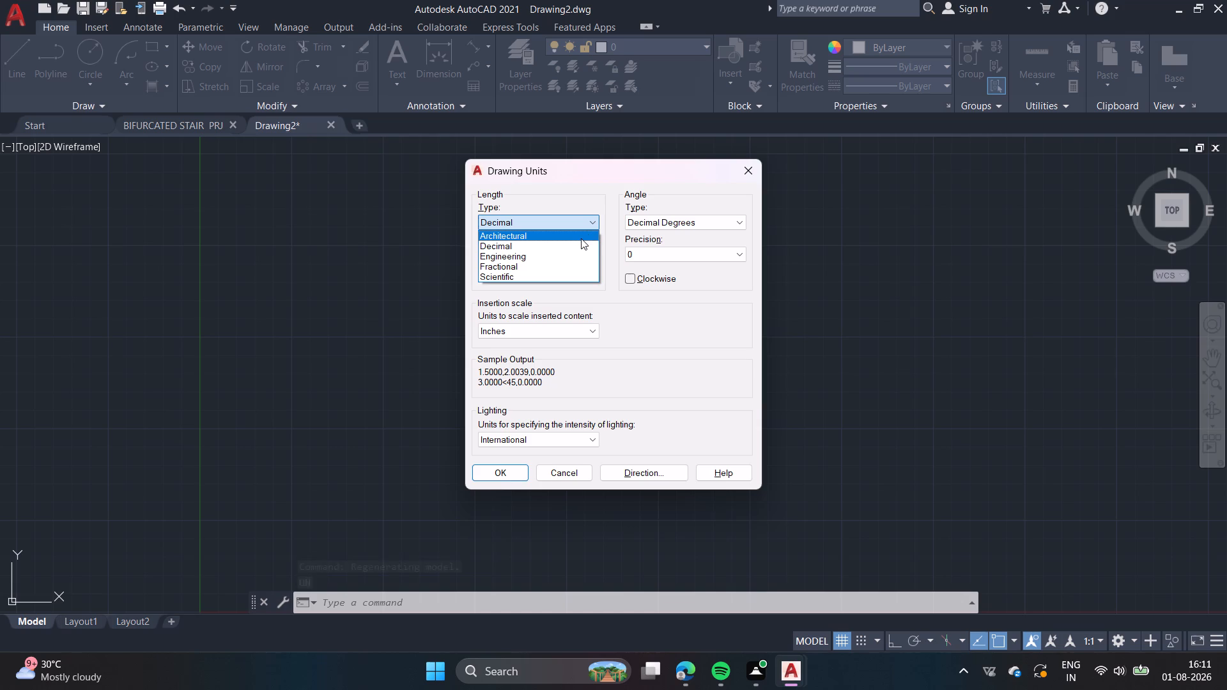
left_click(546, 236)
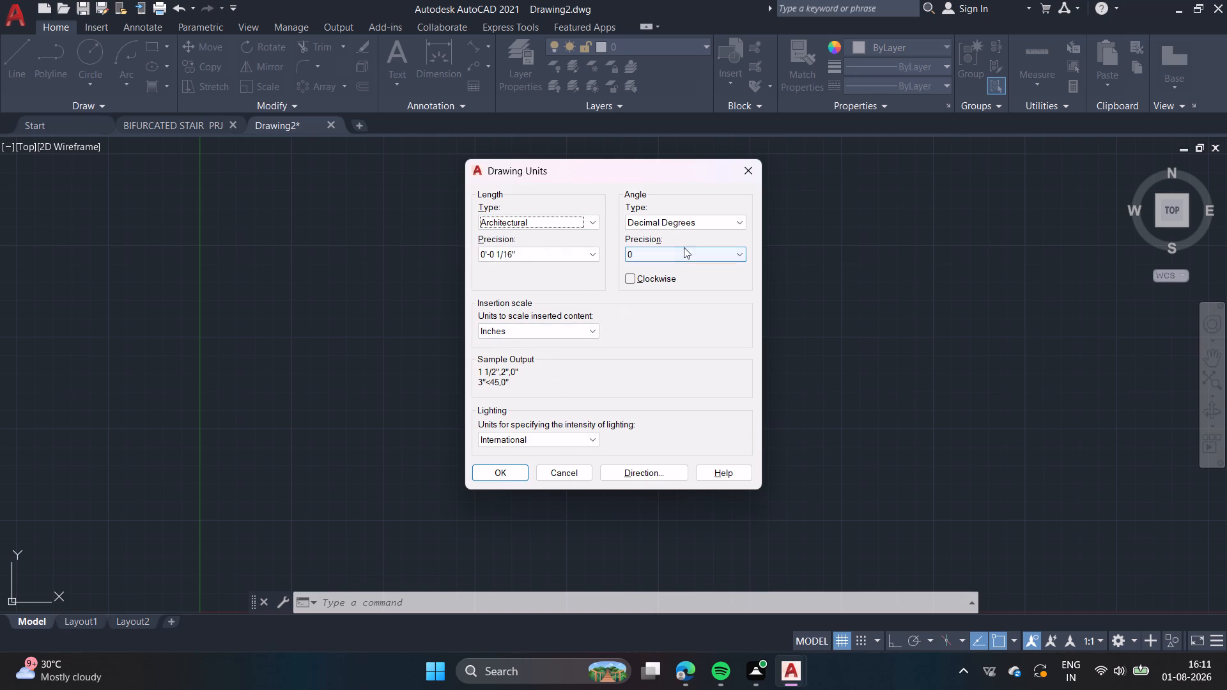
left_click(516, 472)
right_click(518, 411)
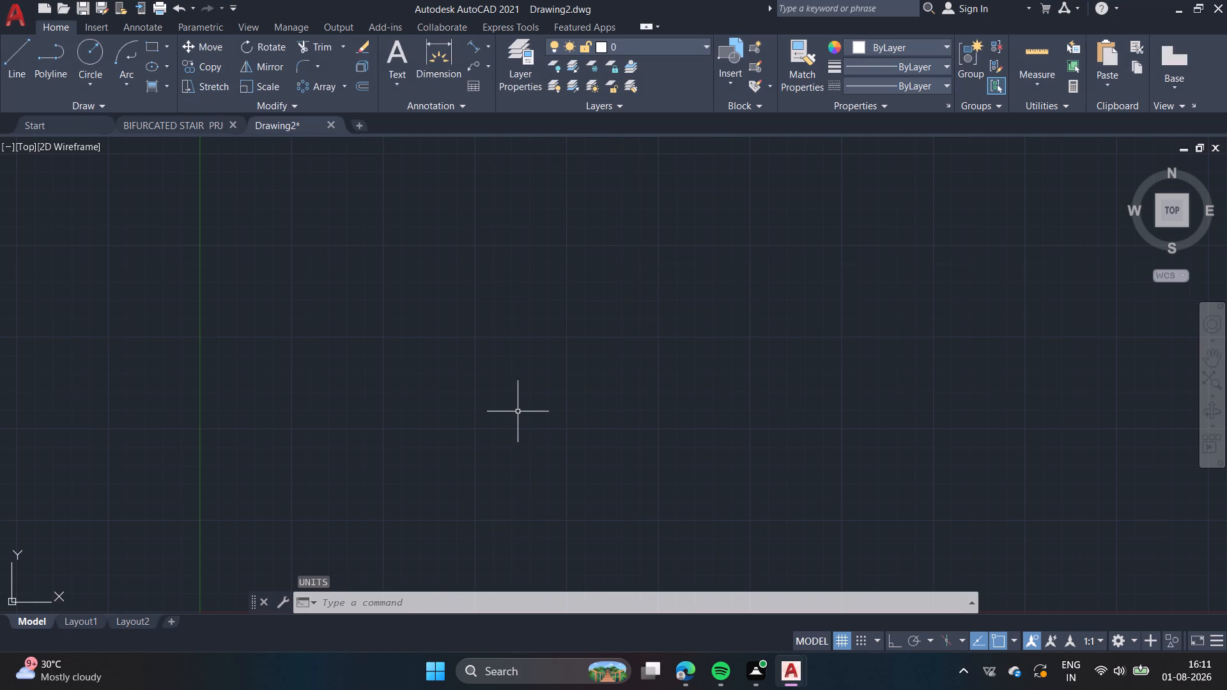
left_click(466, 588)
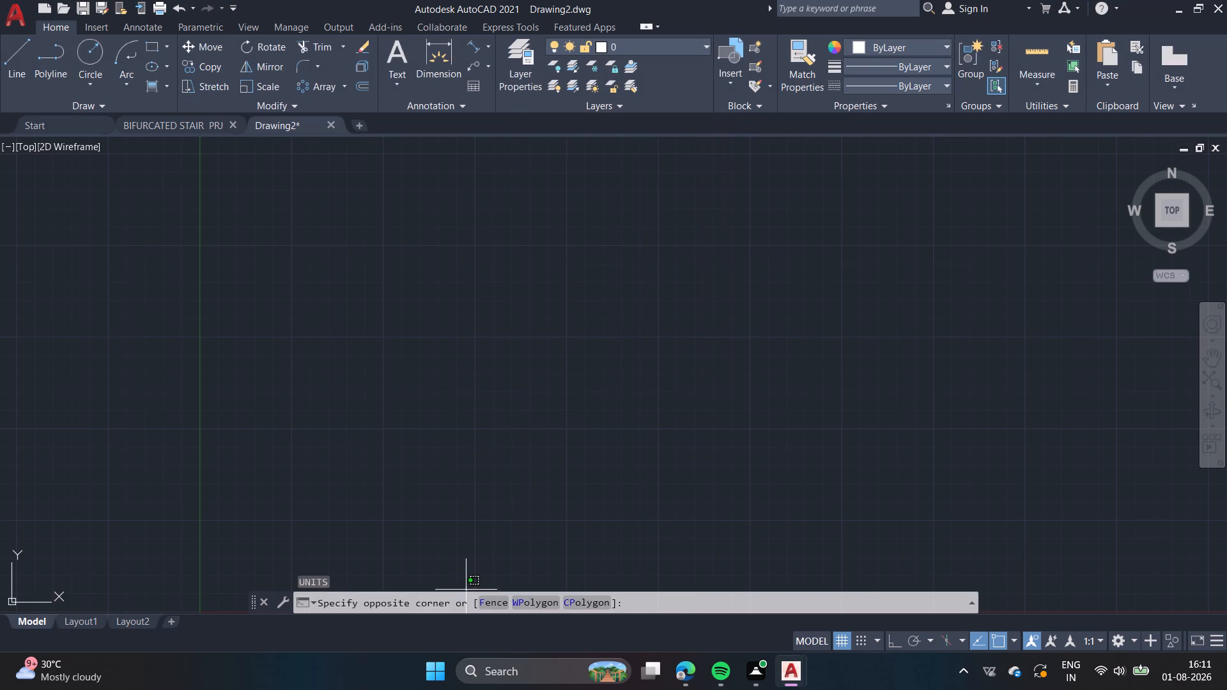
key("Escape")
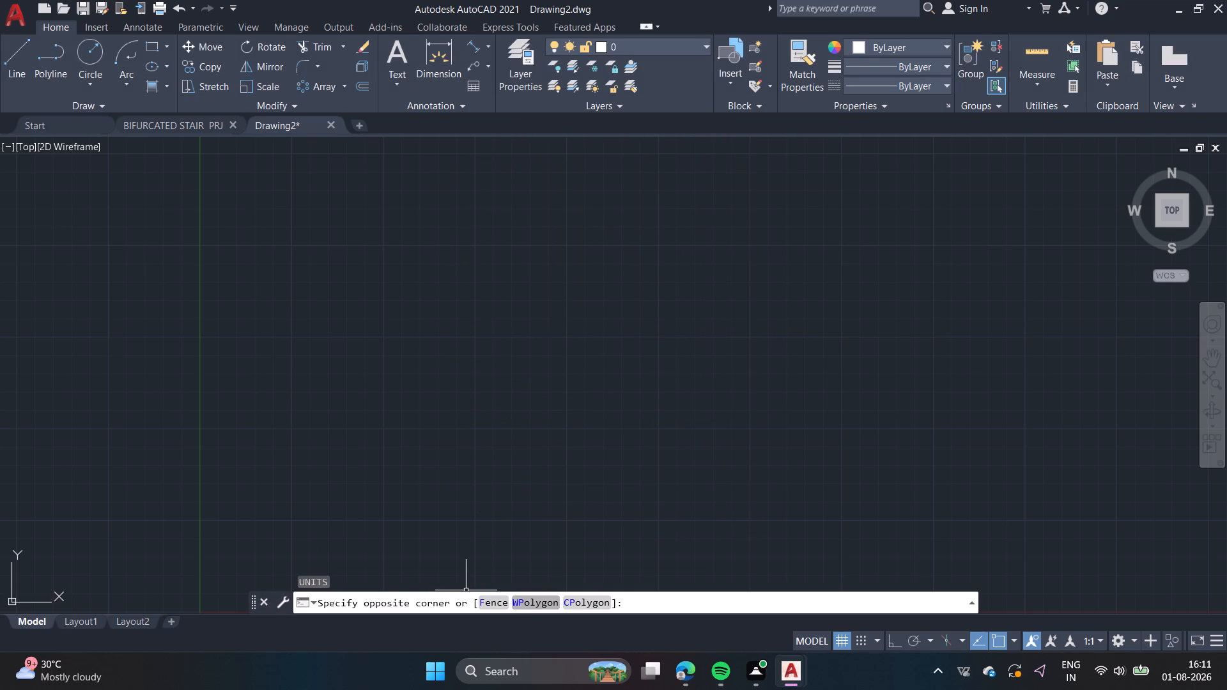
In the Standard dimension style, set the text height to 11/16" and align the text with the dimension line.
key("d")
type("im")
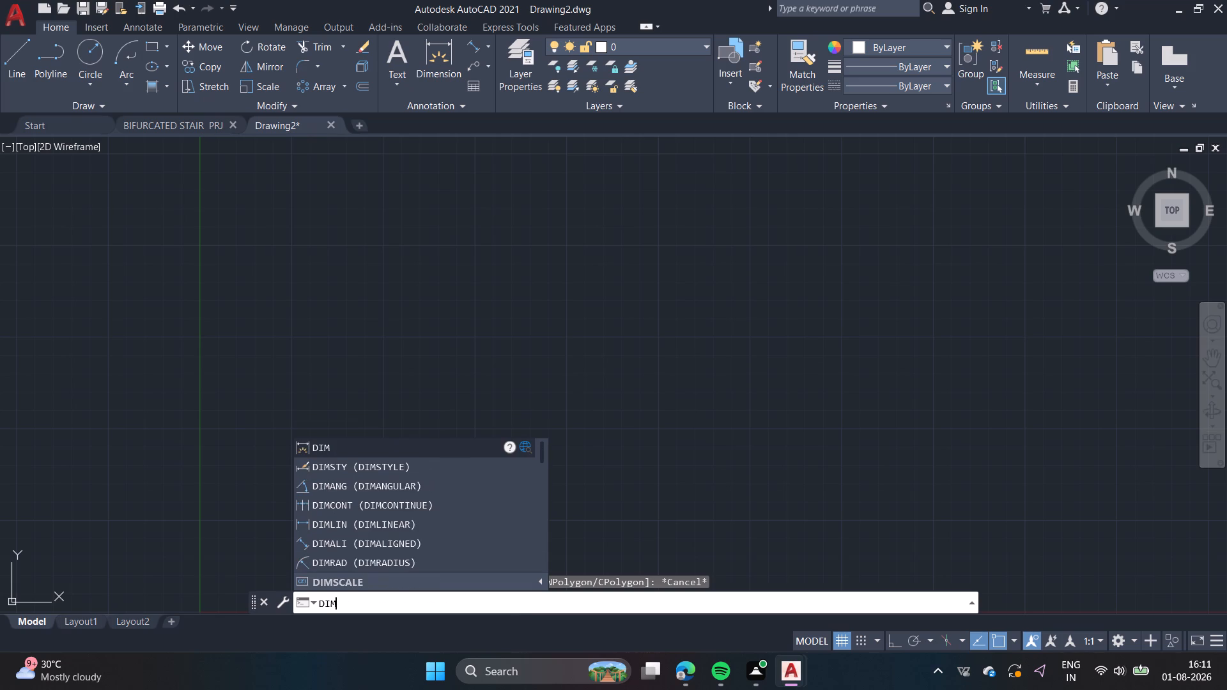
left_click(359, 468)
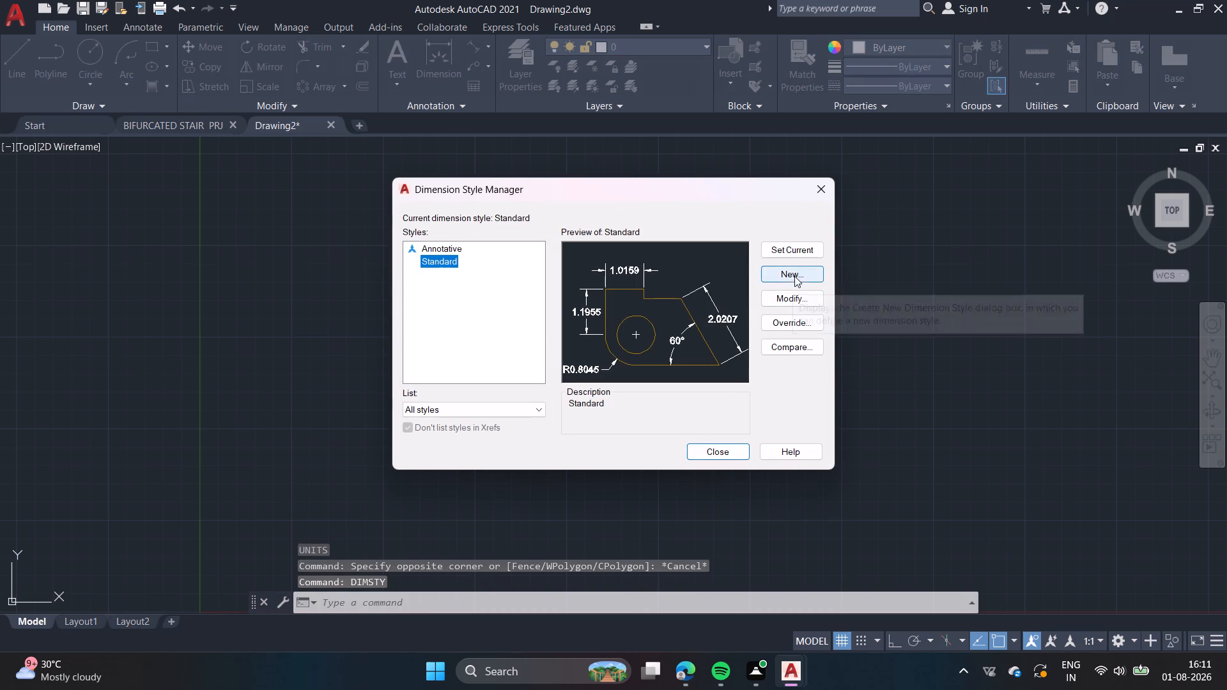
left_click(780, 296)
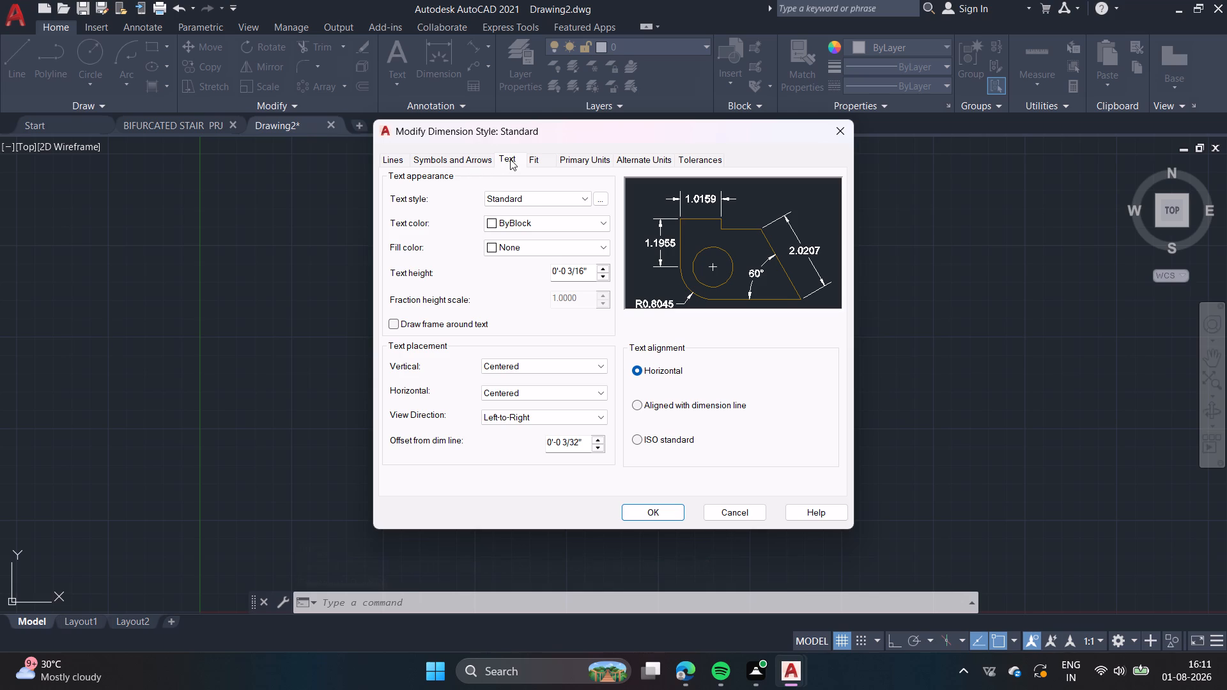
left_click(598, 280)
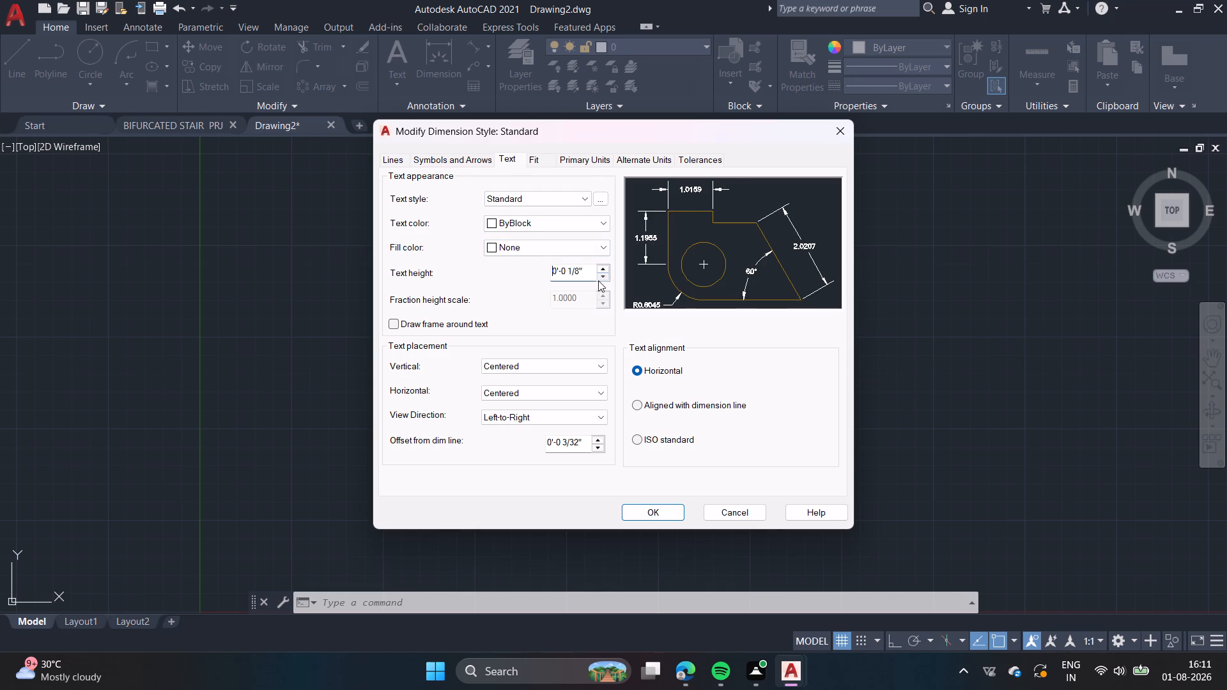
left_click(598, 280)
left_click(598, 280)
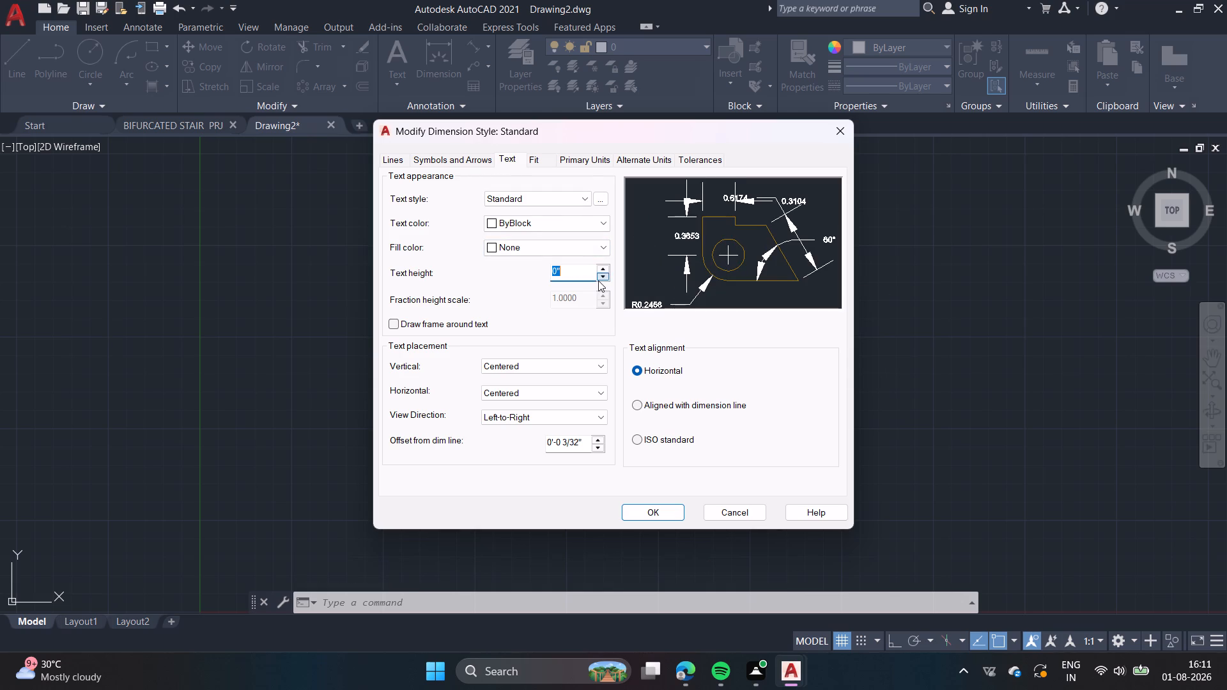
left_click(598, 280)
triple_click(600, 269)
triple_click(601, 269)
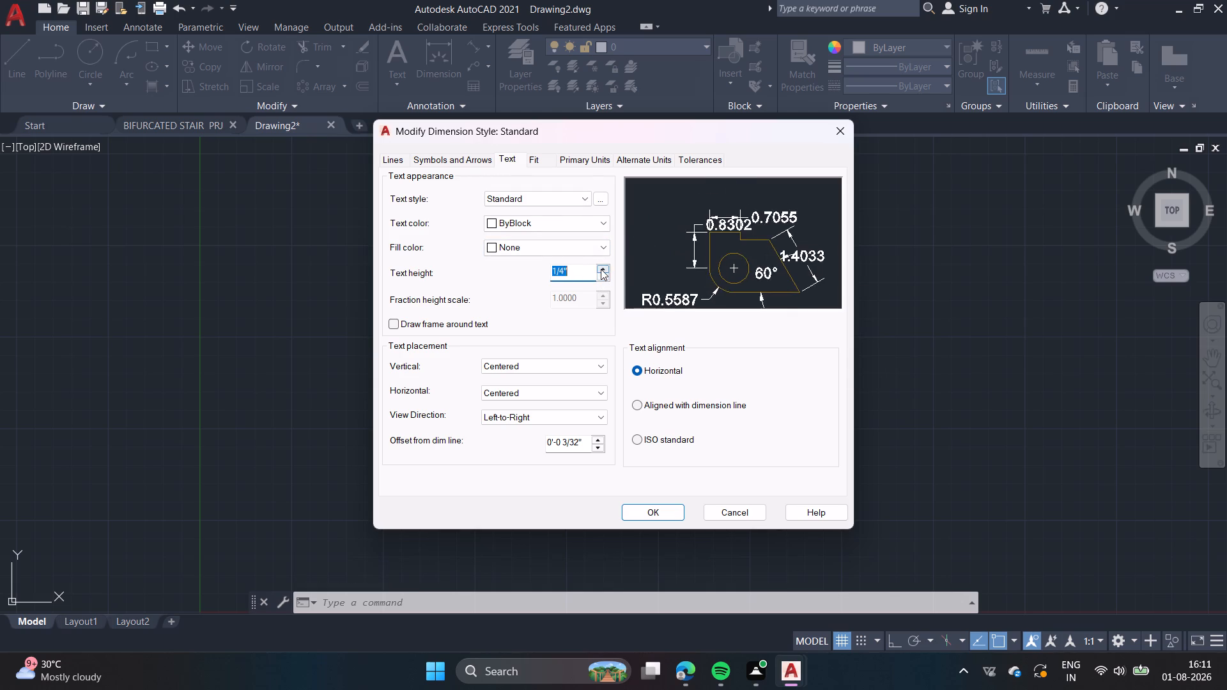
left_click(601, 269)
triple_click(601, 269)
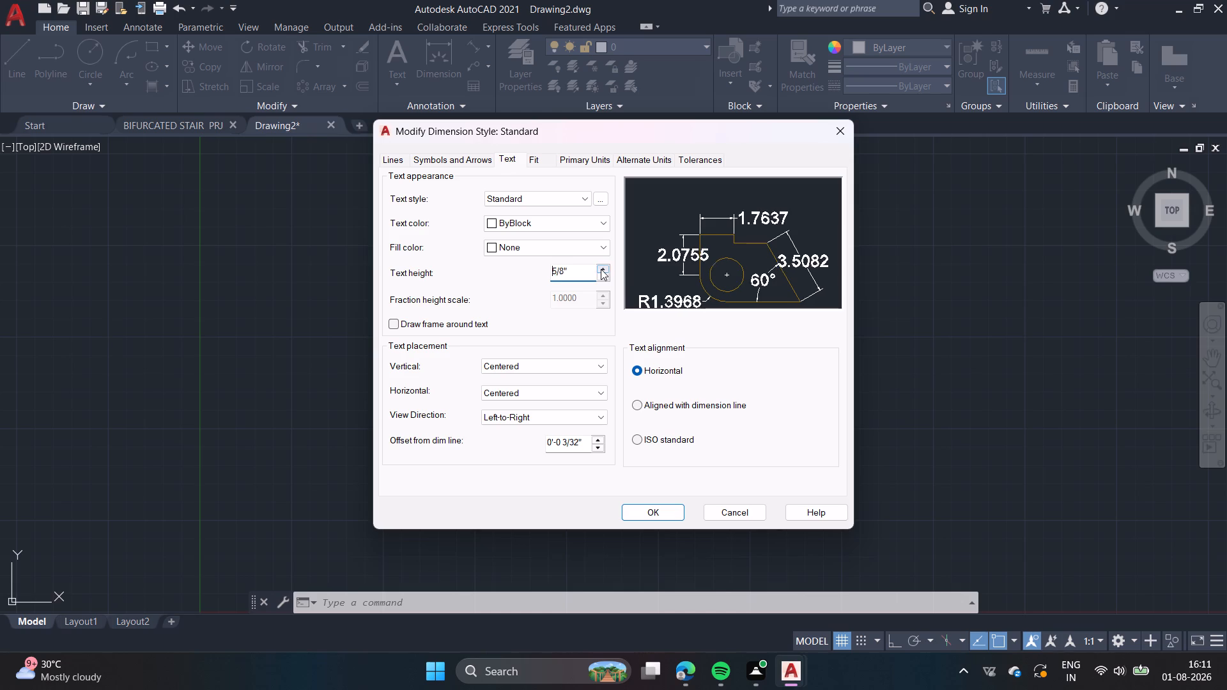
left_click(601, 269)
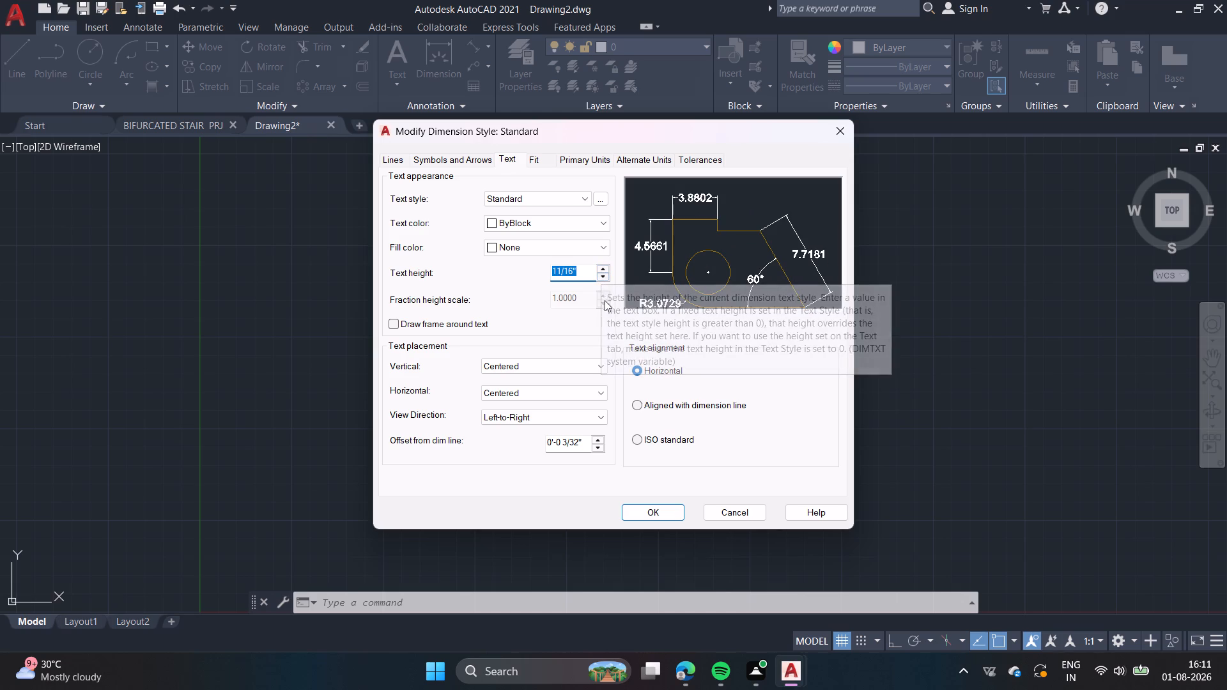
left_click(638, 406)
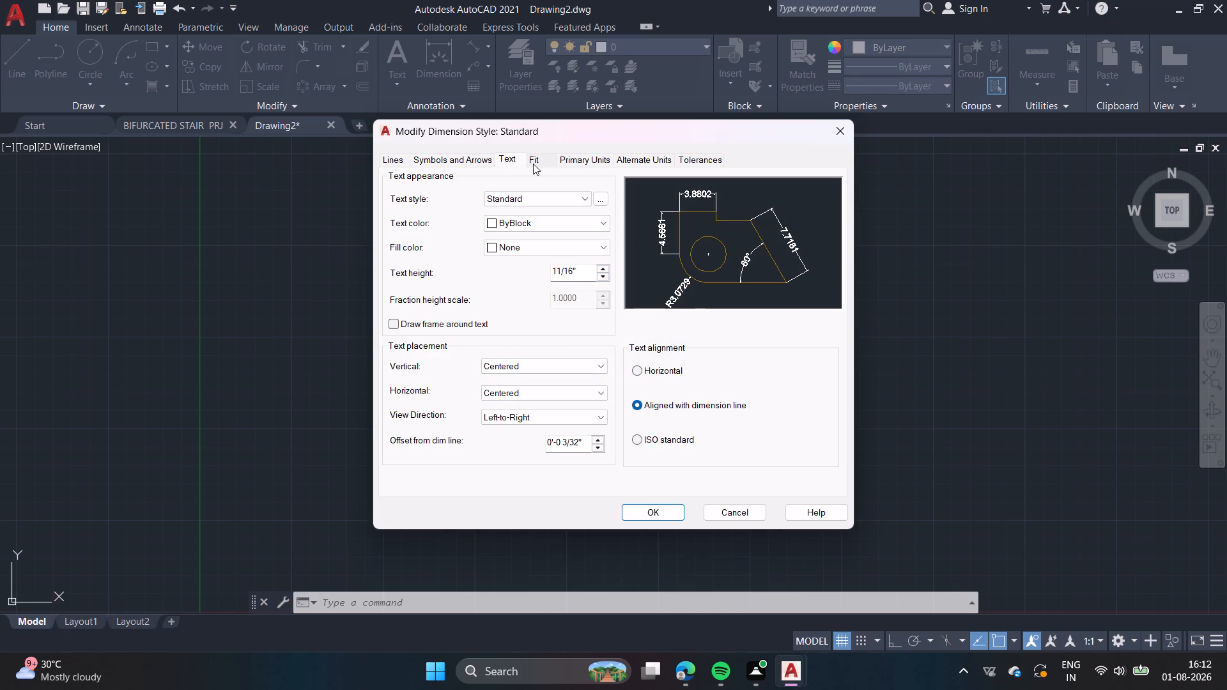
Set the Standard dimension style's primary unit format to Architectural and apply the style changes.
left_click(533, 164)
left_click(485, 162)
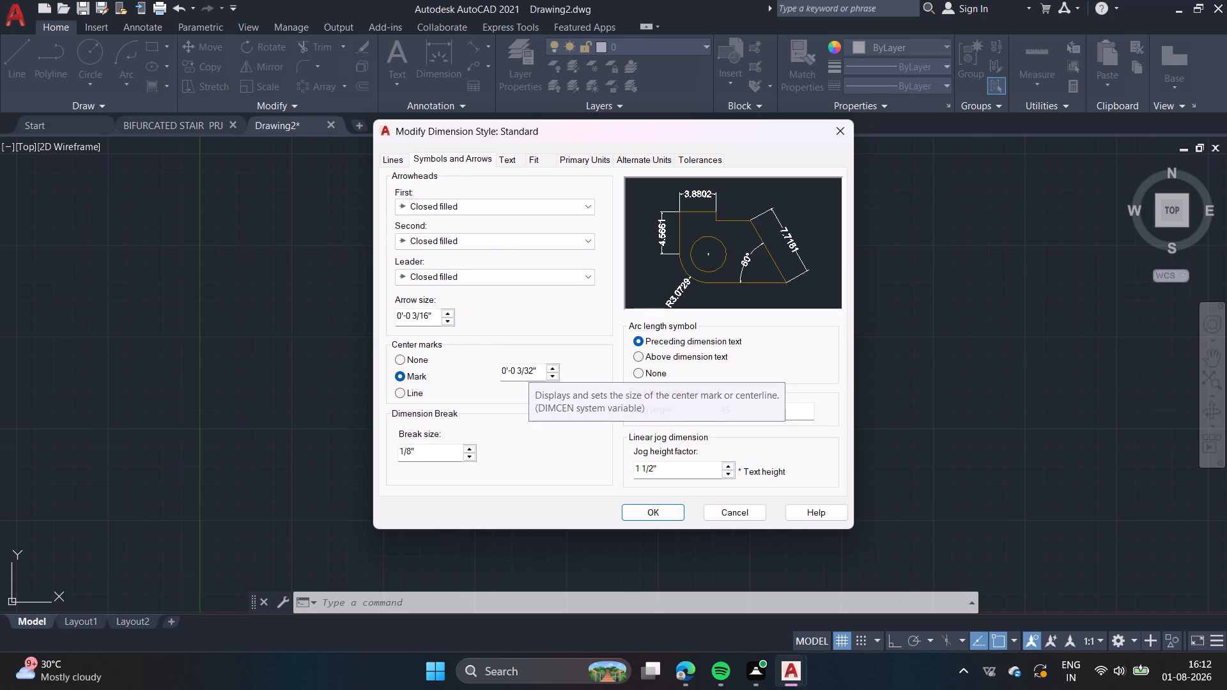
left_click(507, 161)
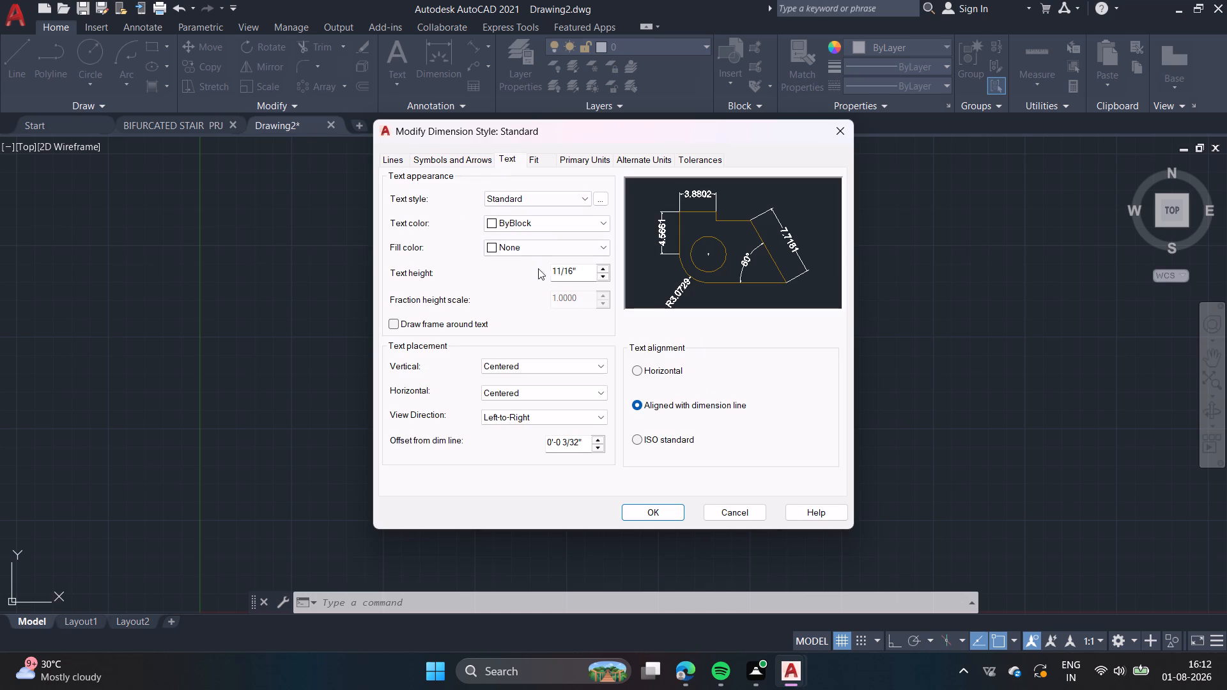
left_click(461, 165)
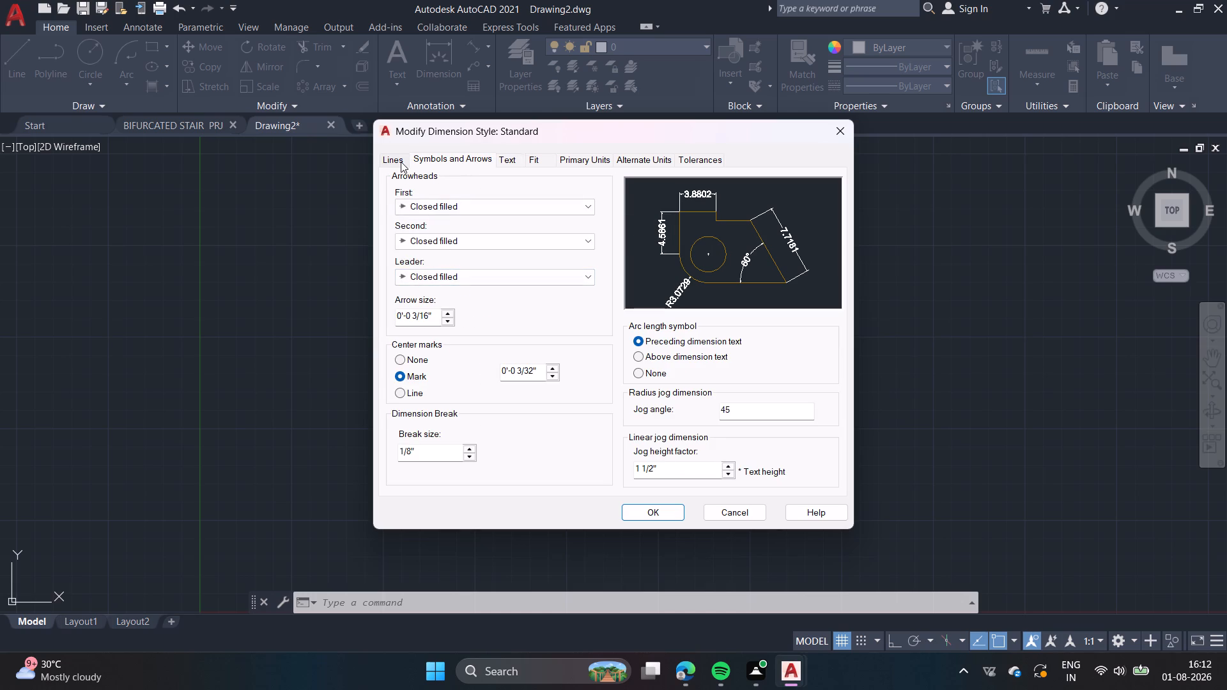
left_click(563, 160)
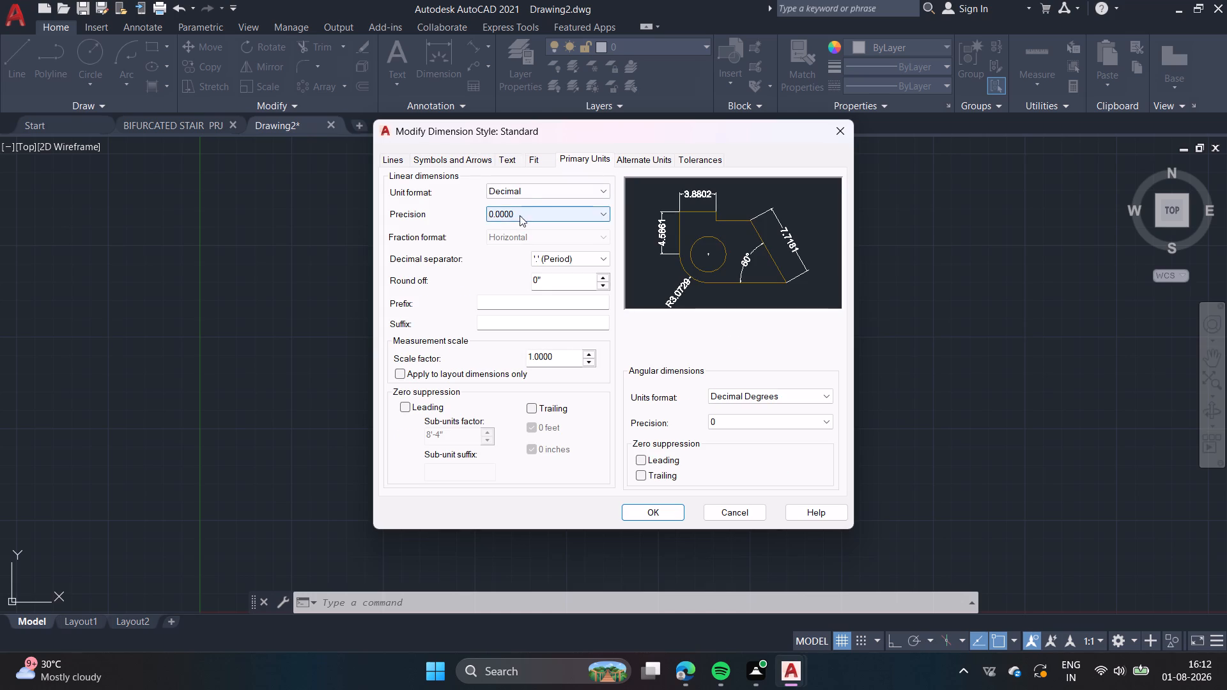
left_click(532, 191)
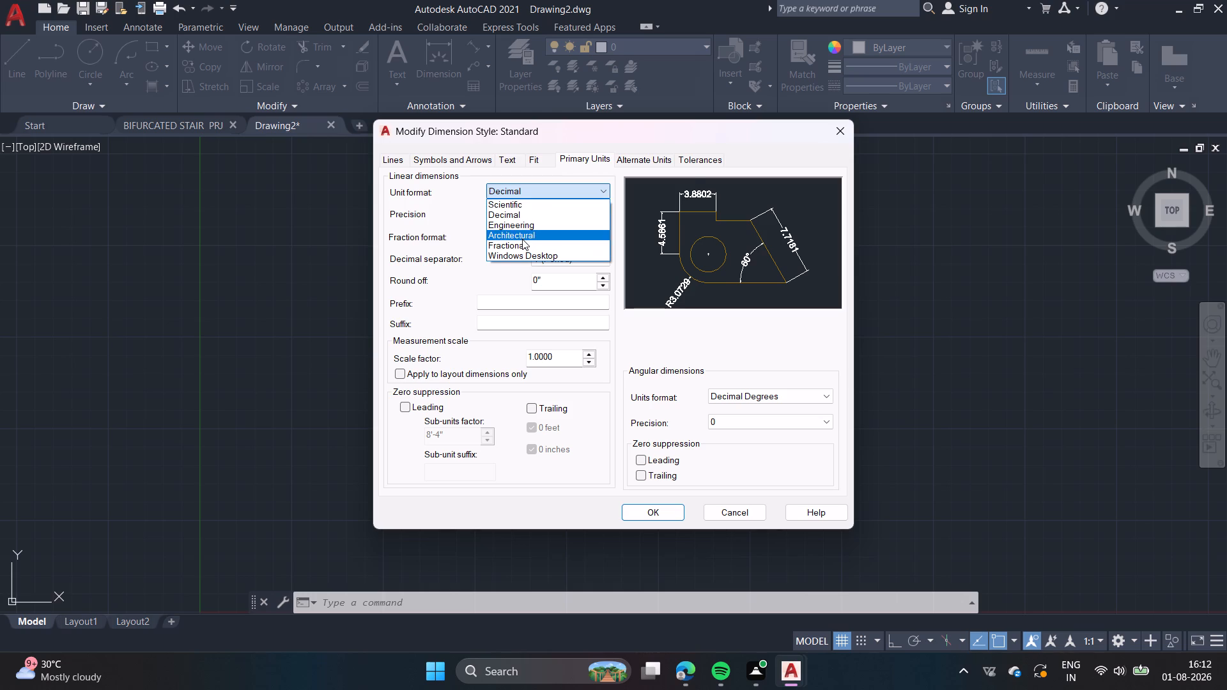
left_click(522, 239)
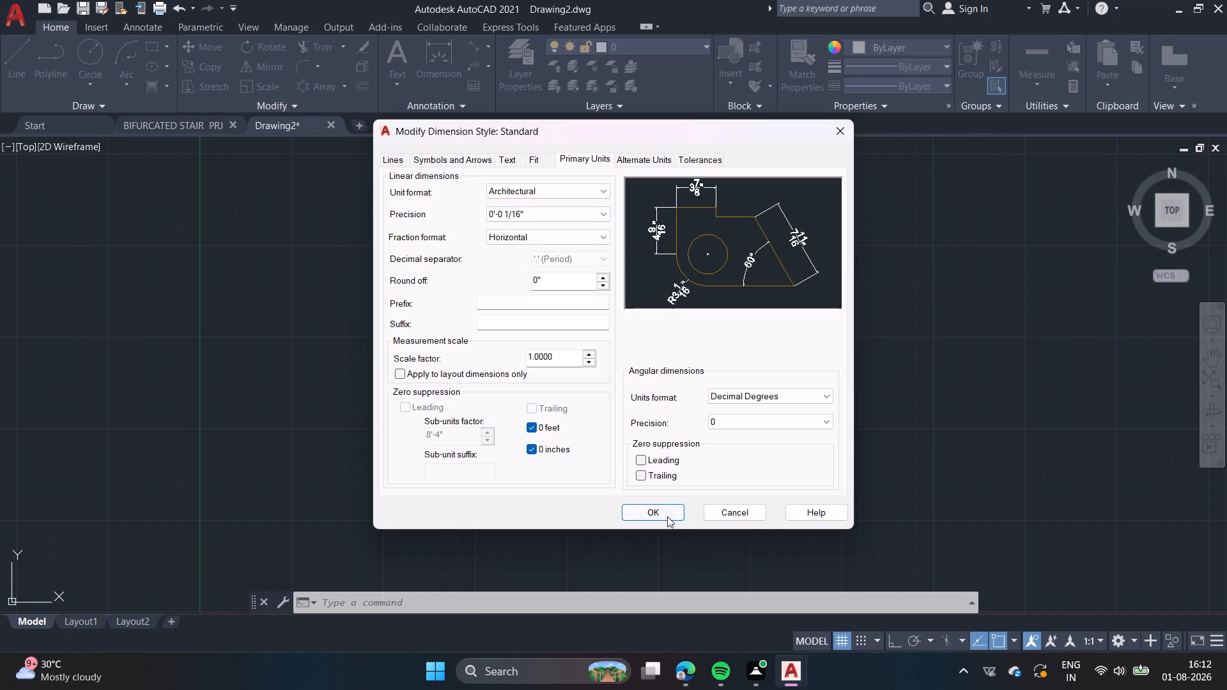
left_click(667, 513)
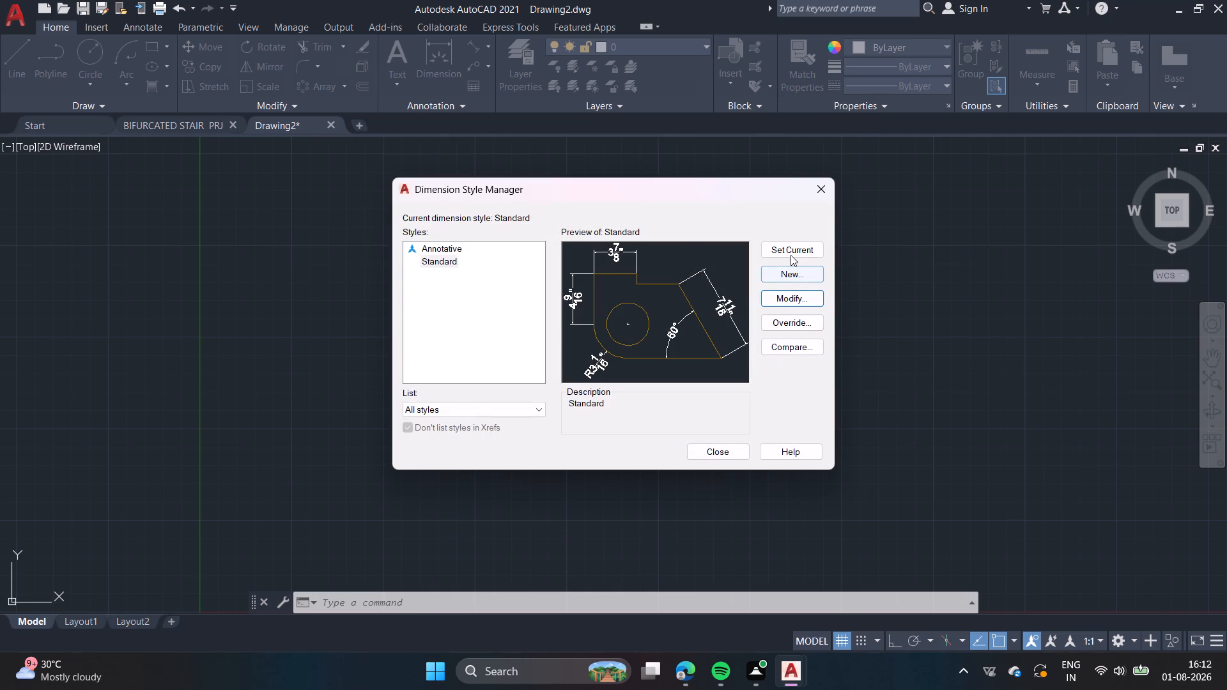
Make the Standard dimension style current and finish managing dimension styles.
left_click(789, 250)
left_click(789, 250)
left_click(691, 468)
left_click(700, 453)
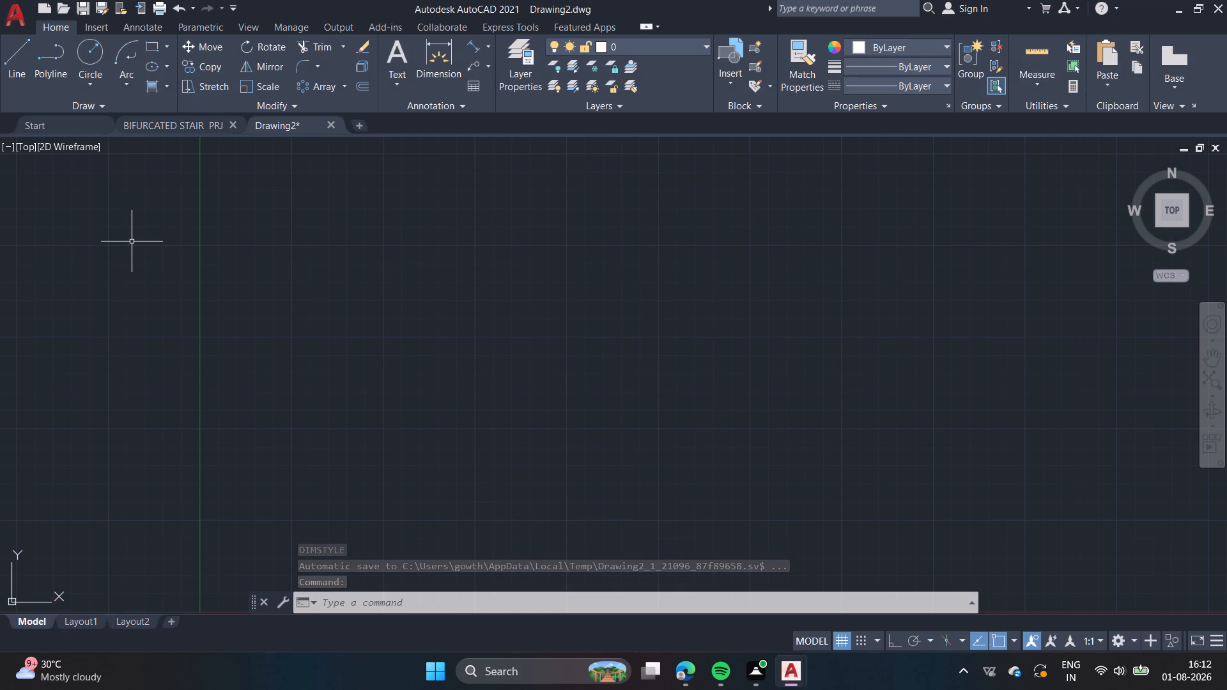
Turn on Ortho and draw a horizontal line 58'9" long to the east, starting above the origin.
type("l")
key("space")
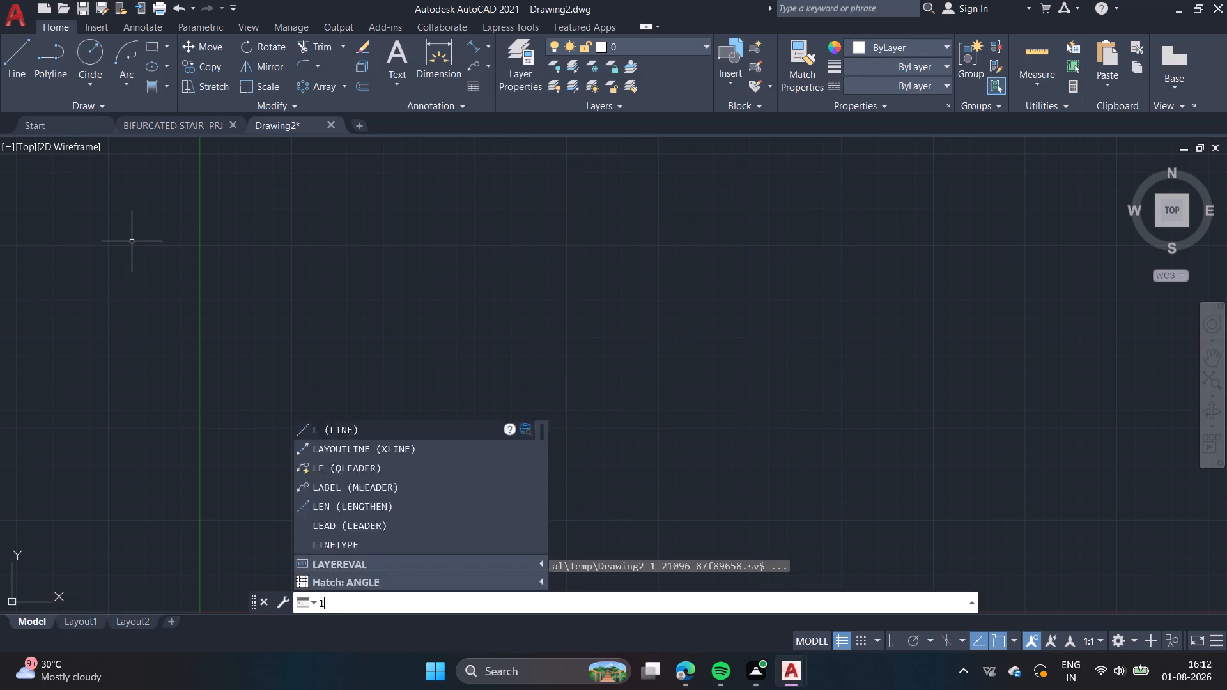
left_click(891, 632)
scroll(539, 185, "down", 4)
middle_click_drag(560, 188, 476, 321)
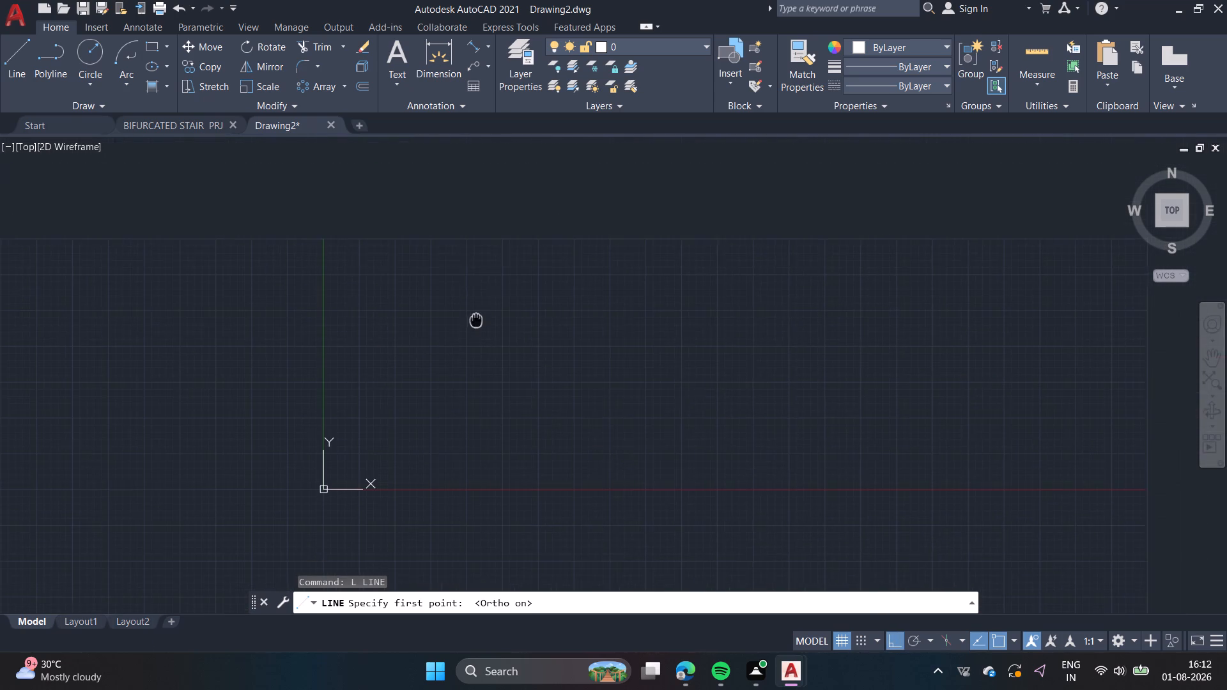
left_click(492, 226)
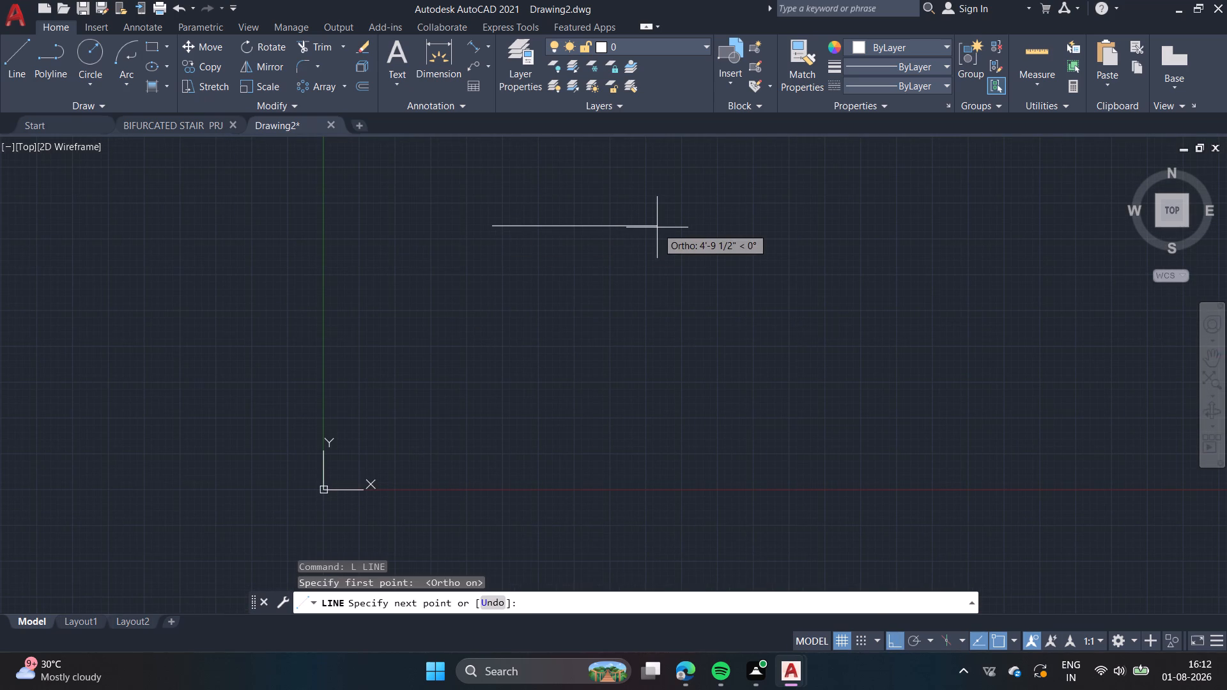
type("58'")
type("9'")
key("BackSpace")
key("apostrophe")
key("BackSpace")
key("shift+quotedbl")
key("Return")
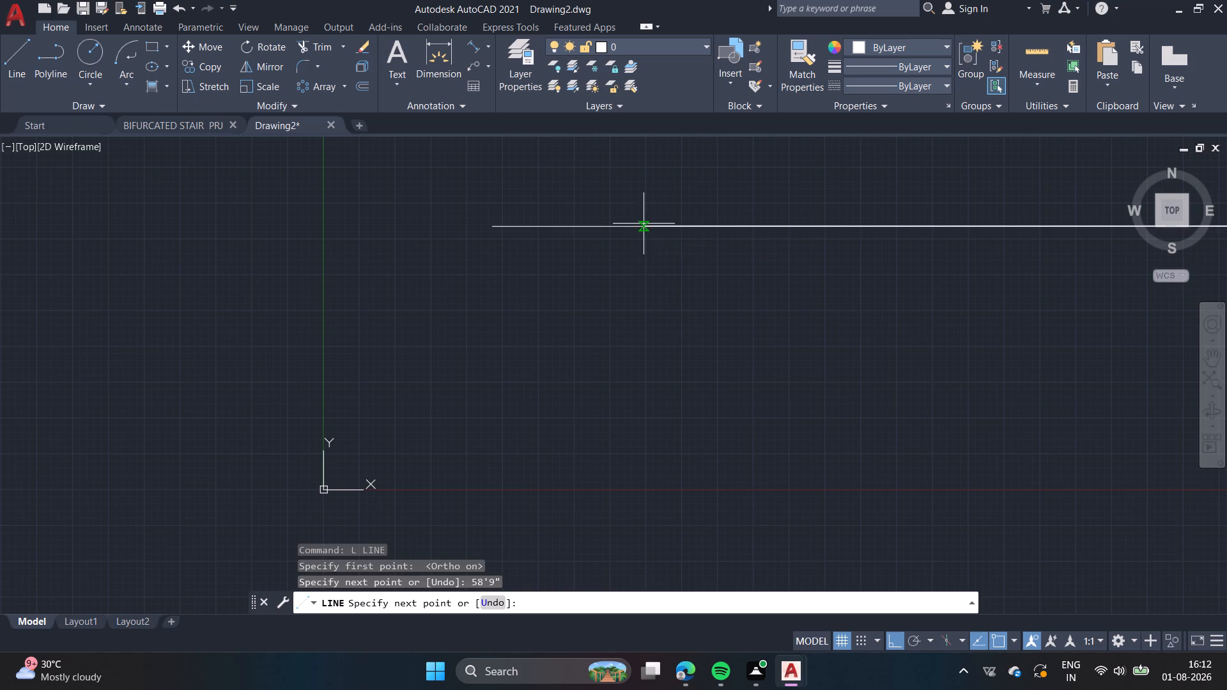
scroll(657, 229, "down", 2)
scroll(706, 277, "down", 8)
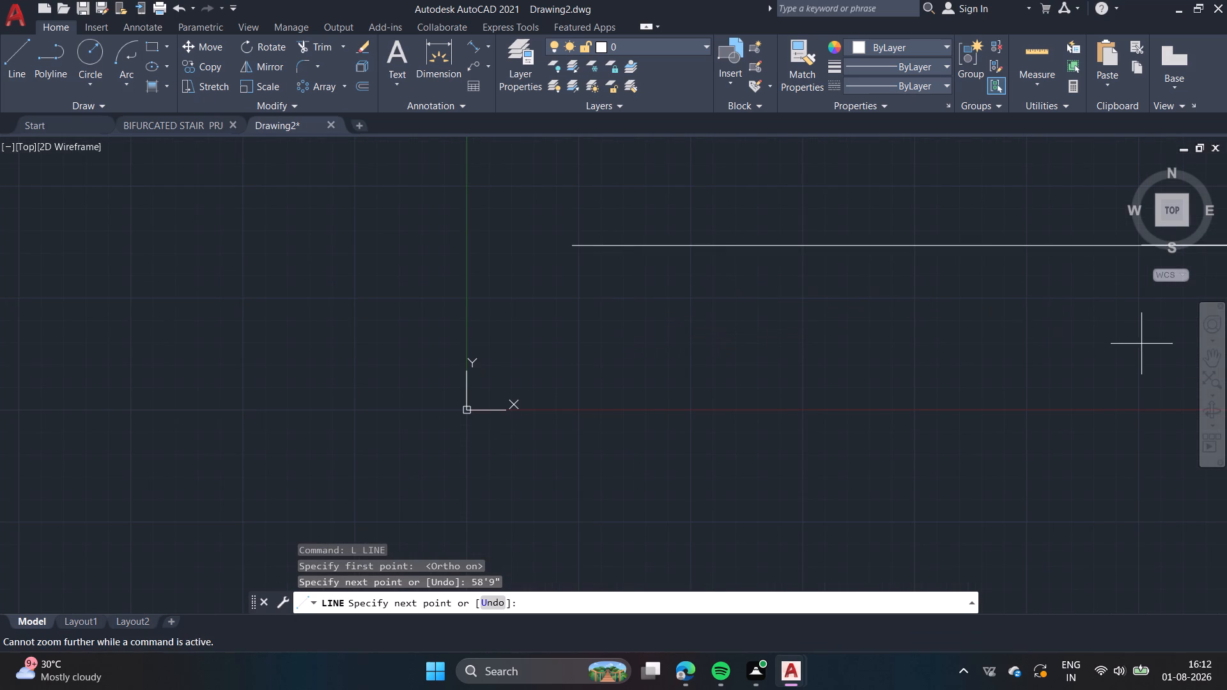
End the line after its single 58'9" segment.
scroll(1150, 351, "down", 4)
middle_click_drag(986, 349, 523, 364)
scroll(524, 364, "down", 1)
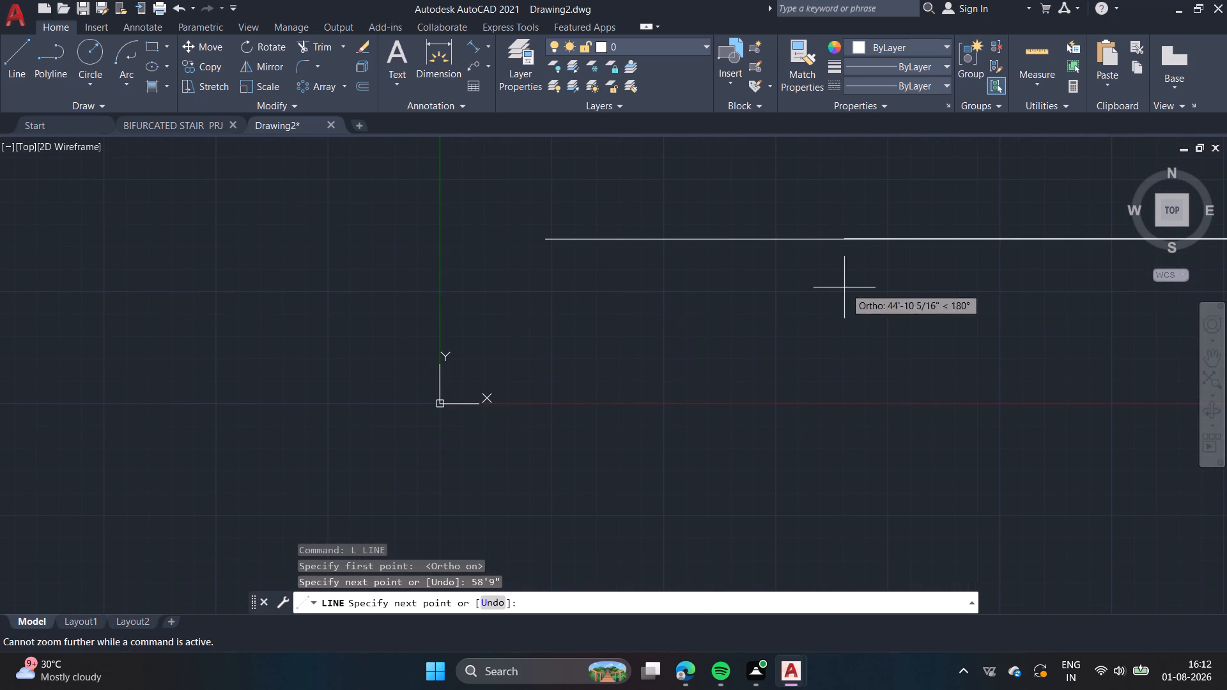
scroll(847, 286, "down", 6)
scroll(935, 342, "down", 13)
middle_click_drag(932, 341, 413, 418)
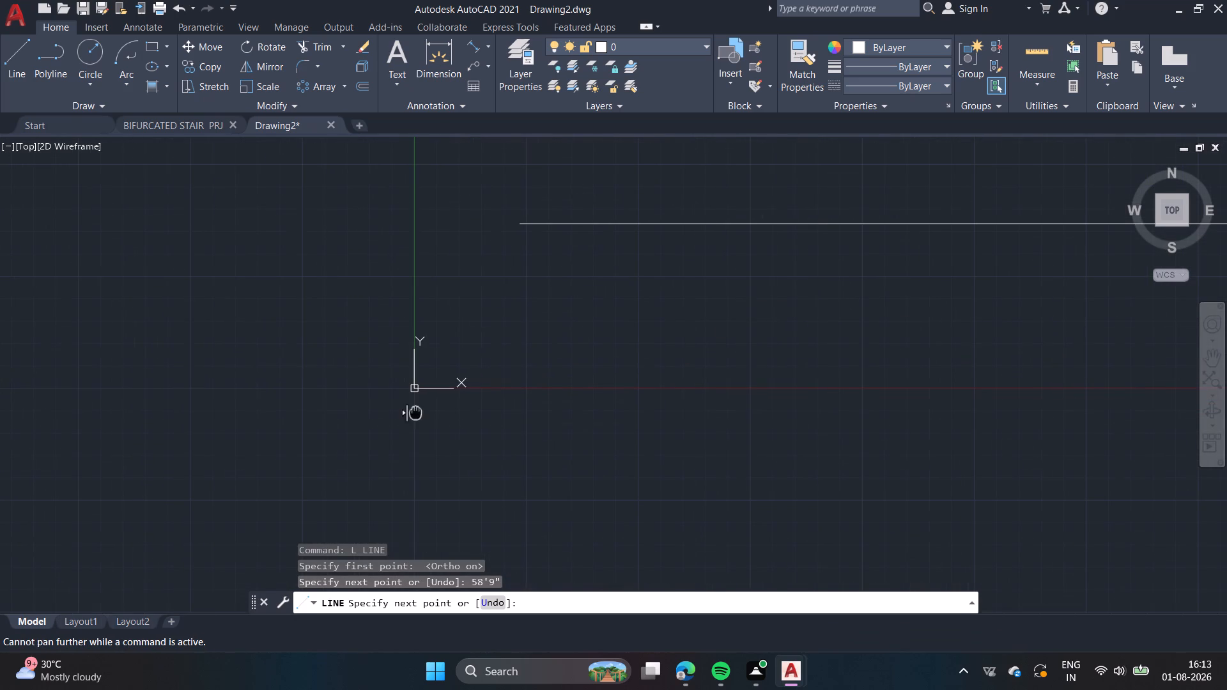
middle_click_drag(413, 418, 567, 401)
scroll(793, 340, "up", 5)
scroll(794, 333, "down", 11)
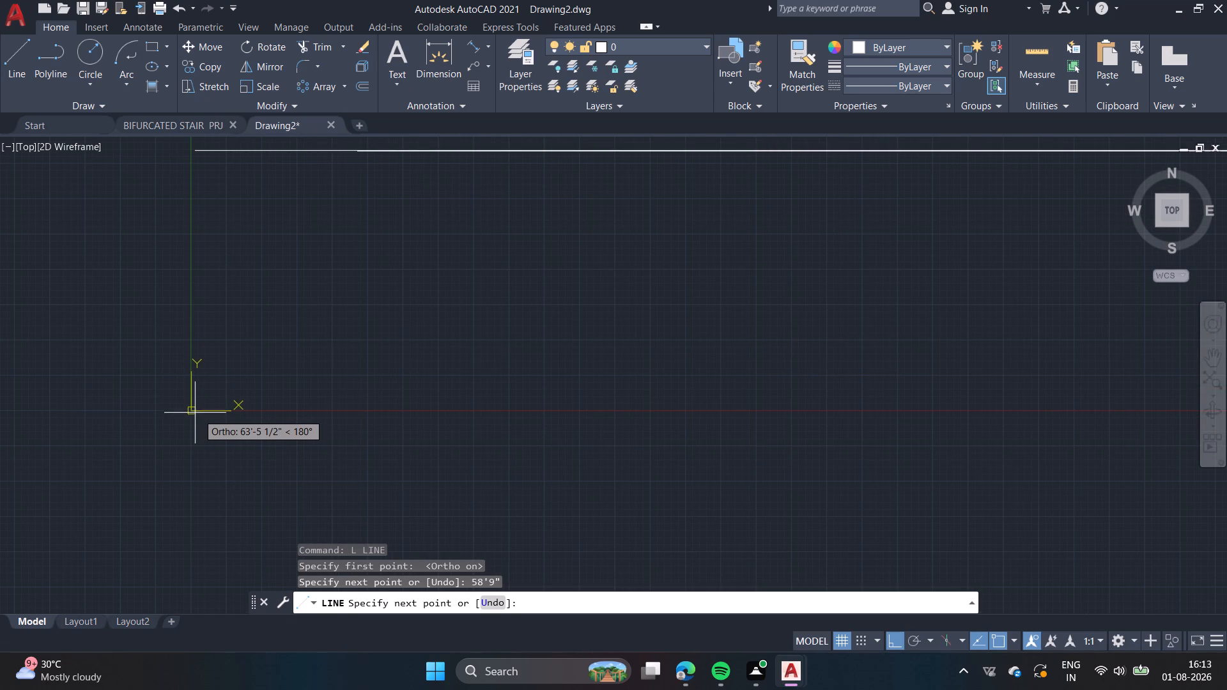
scroll(195, 411, "down", 5)
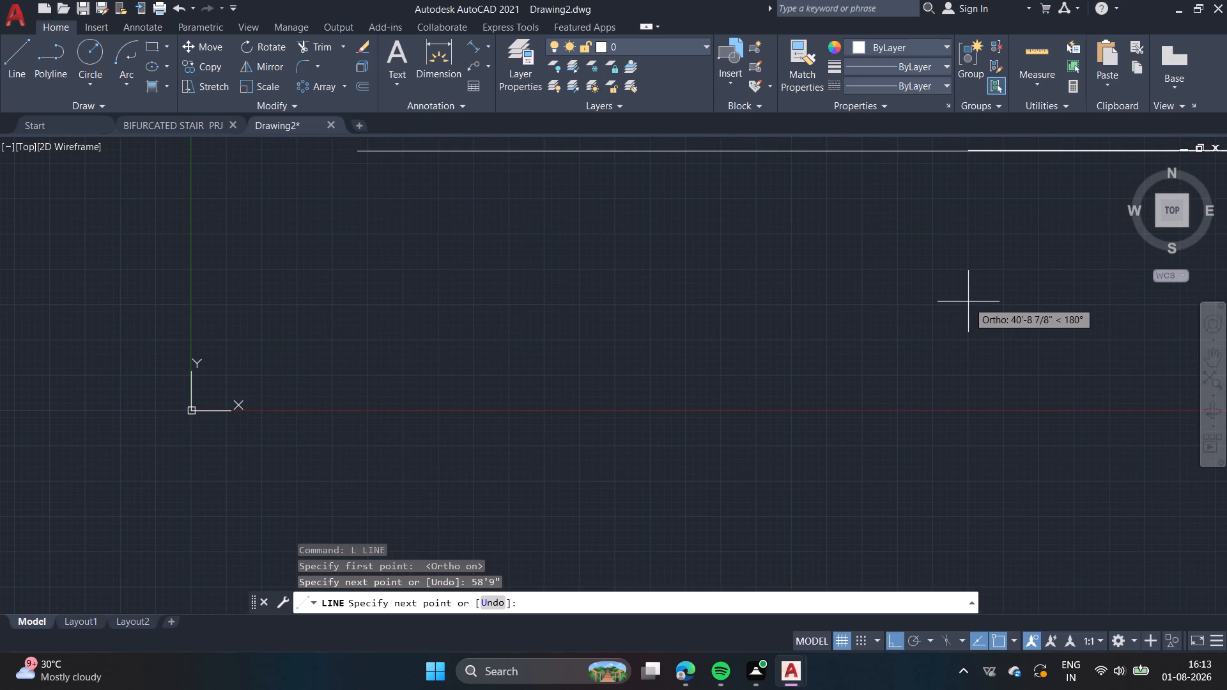
key("grave")
key("grave")
scroll(847, 318, "down", 1)
key("grave")
scroll(847, 318, "down", 4)
key("grave")
key("Escape")
key("Escape")
Turn off Ortho and move the UCS origin to a free point southwest of the horizontal line.
scroll(851, 318, "down", 2)
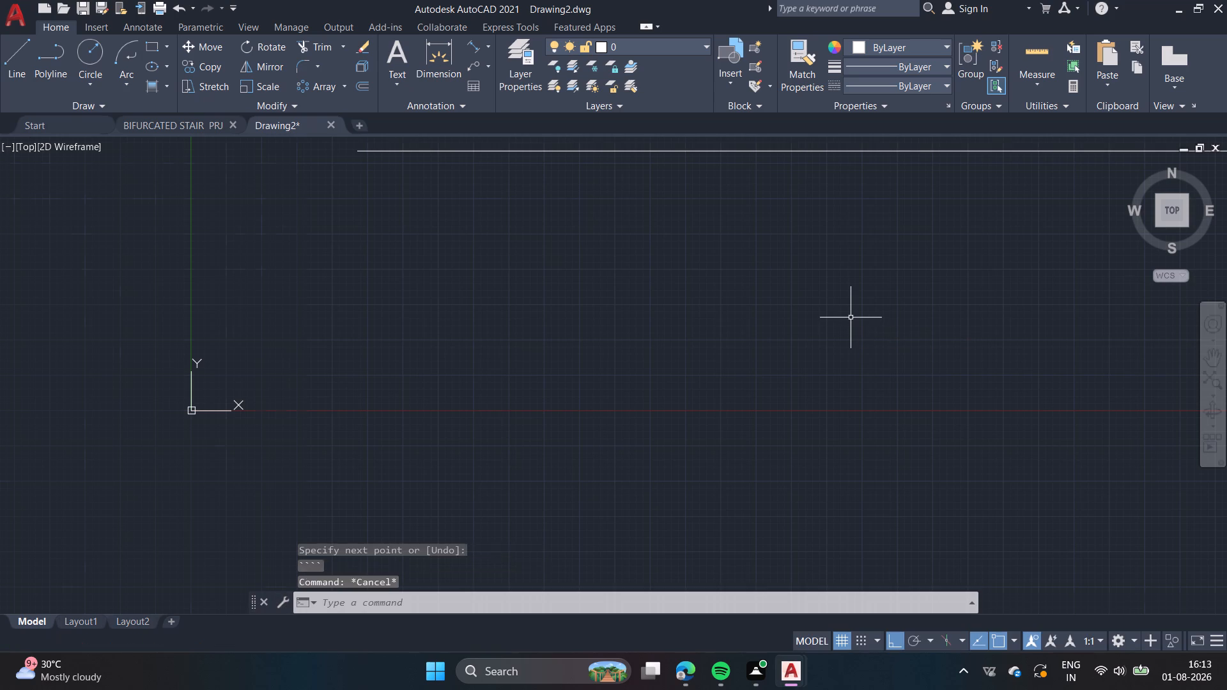
scroll(851, 318, "down", 4)
scroll(856, 318, "up", 3)
scroll(856, 318, "down", 2)
scroll(856, 318, "up", 2)
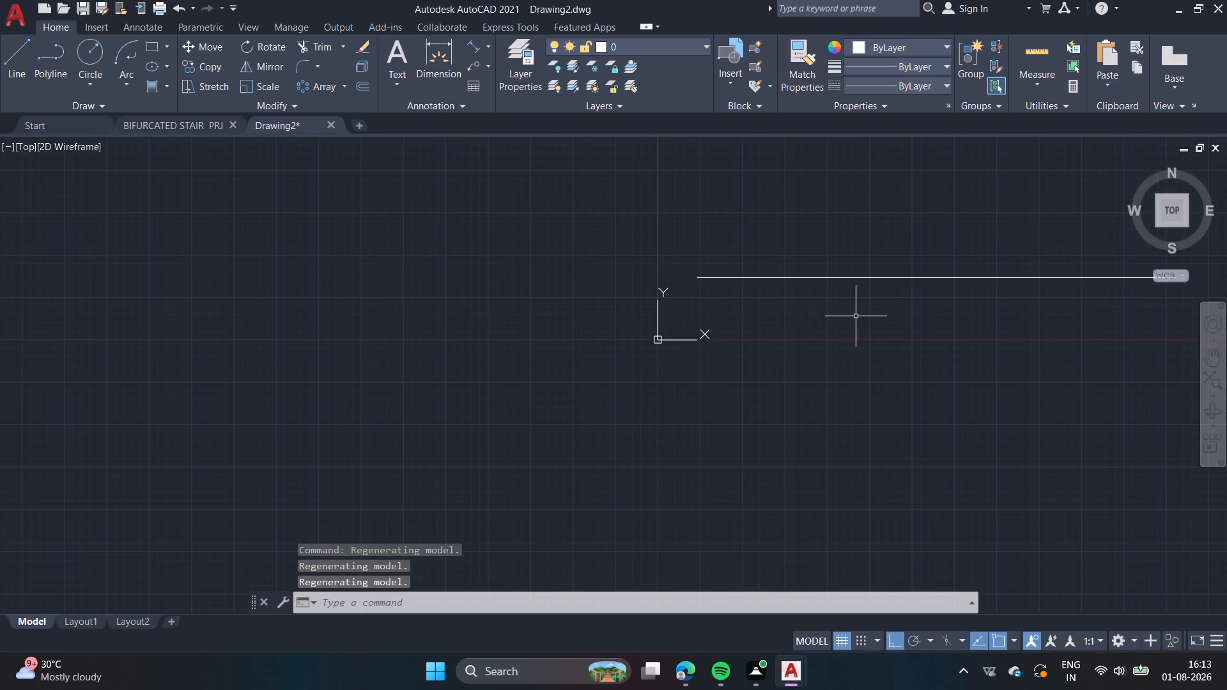
middle_click_drag(856, 314, 748, 360)
scroll(669, 381, "down", 1)
middle_click_drag(668, 378, 732, 257)
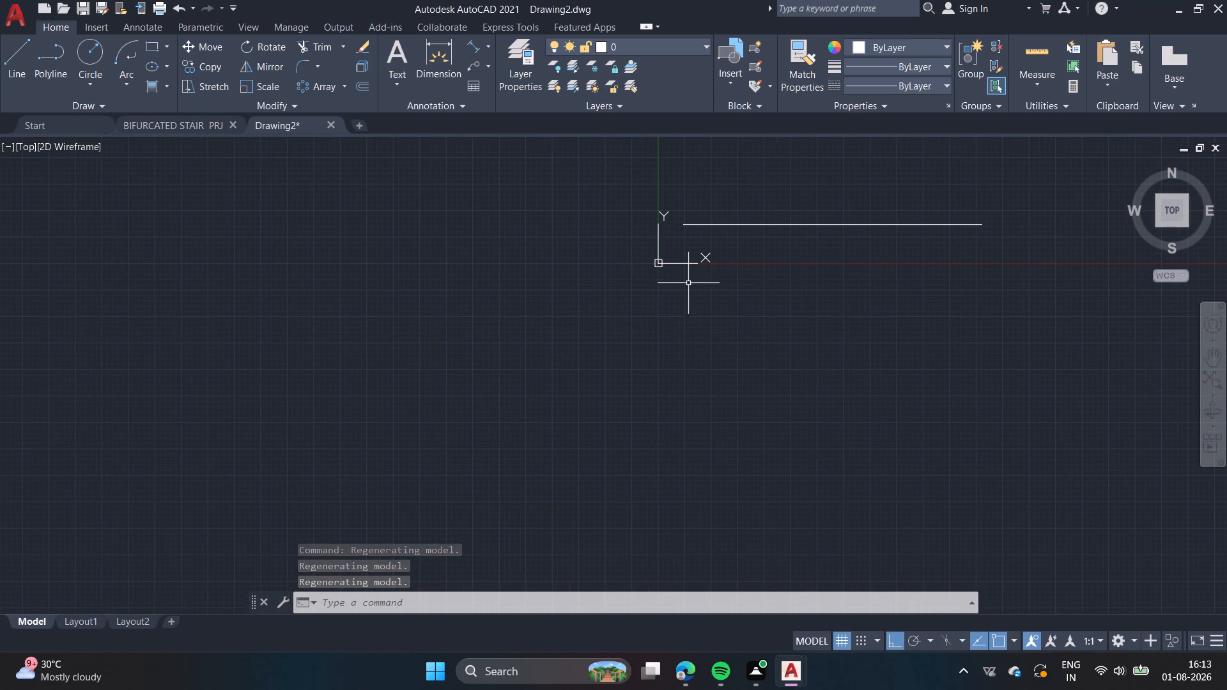
left_click_drag(662, 265, 583, 341)
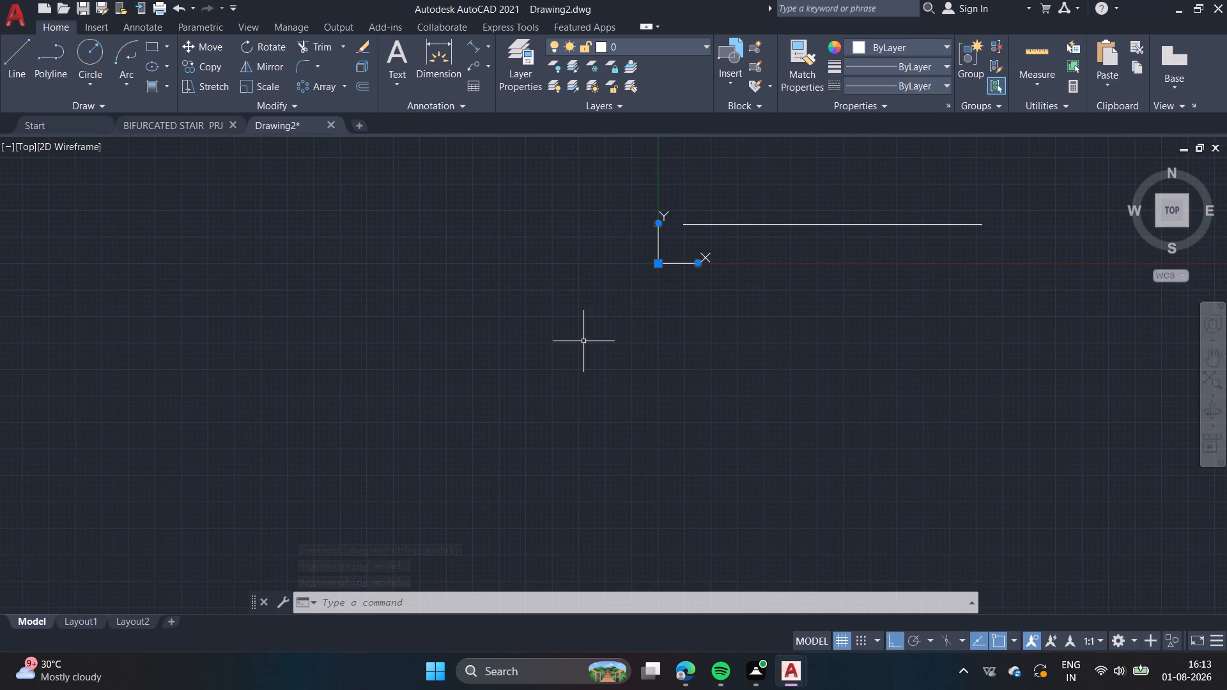
left_click(658, 263)
left_click_drag(658, 263, 658, 266)
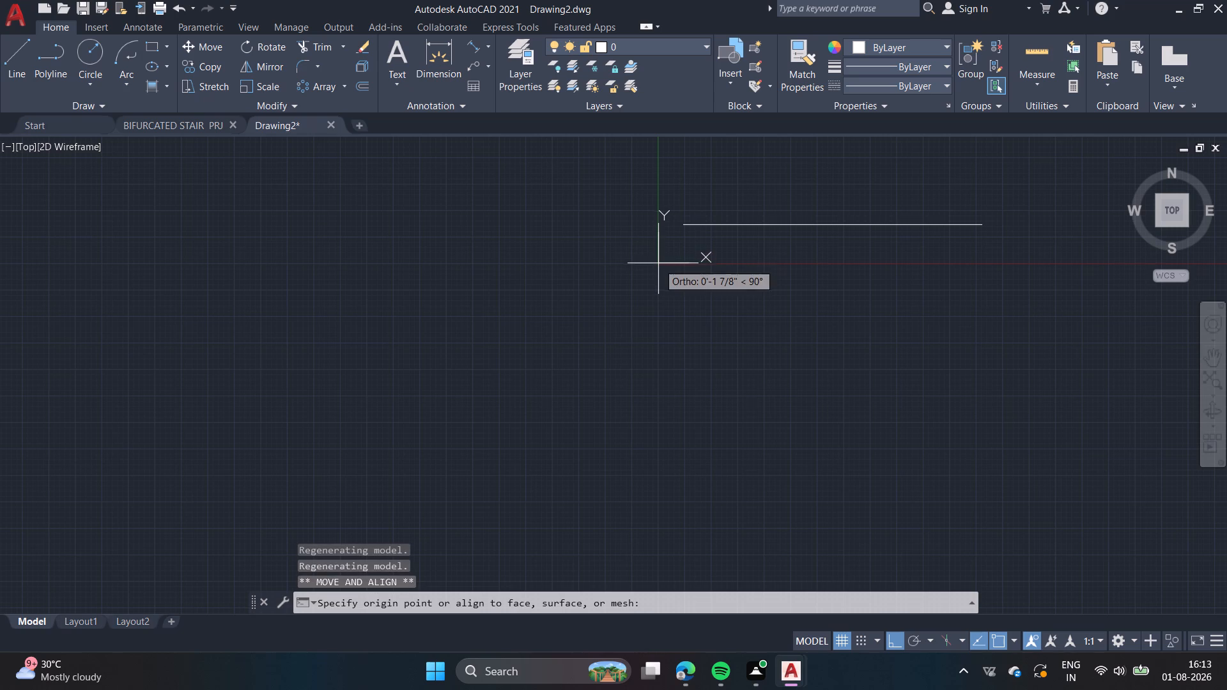
left_click_drag(658, 266, 905, 652)
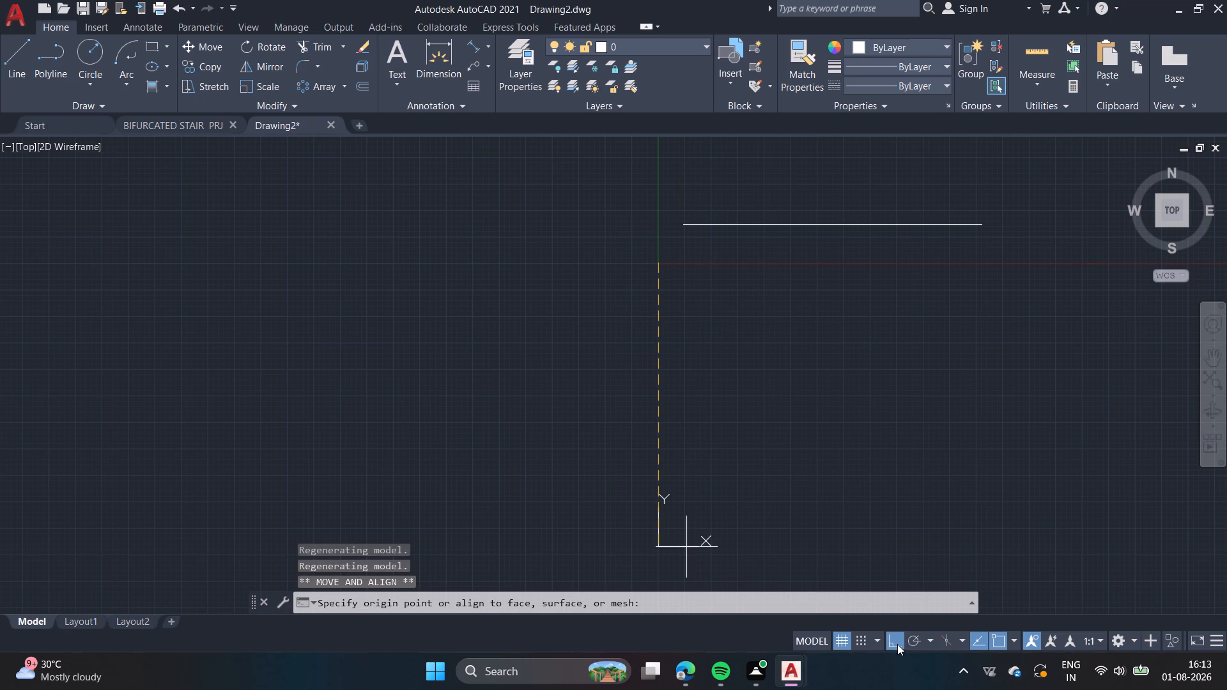
left_click(896, 643)
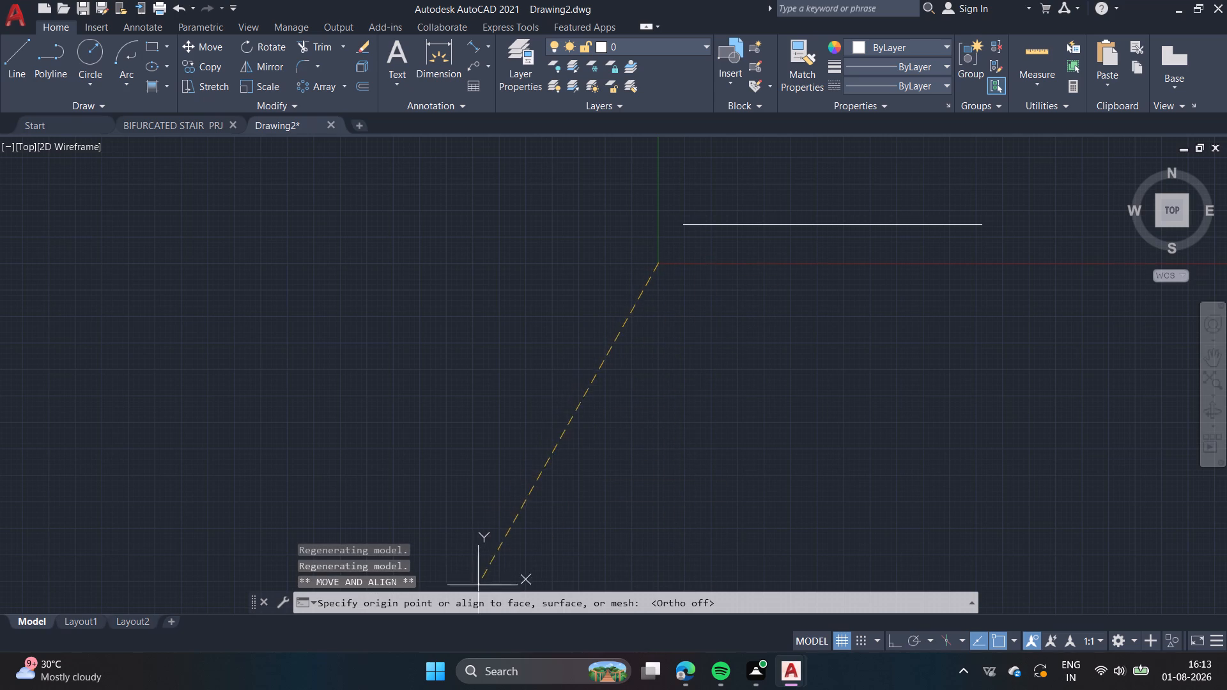
middle_click_drag(478, 576, 509, 439)
left_click(471, 489)
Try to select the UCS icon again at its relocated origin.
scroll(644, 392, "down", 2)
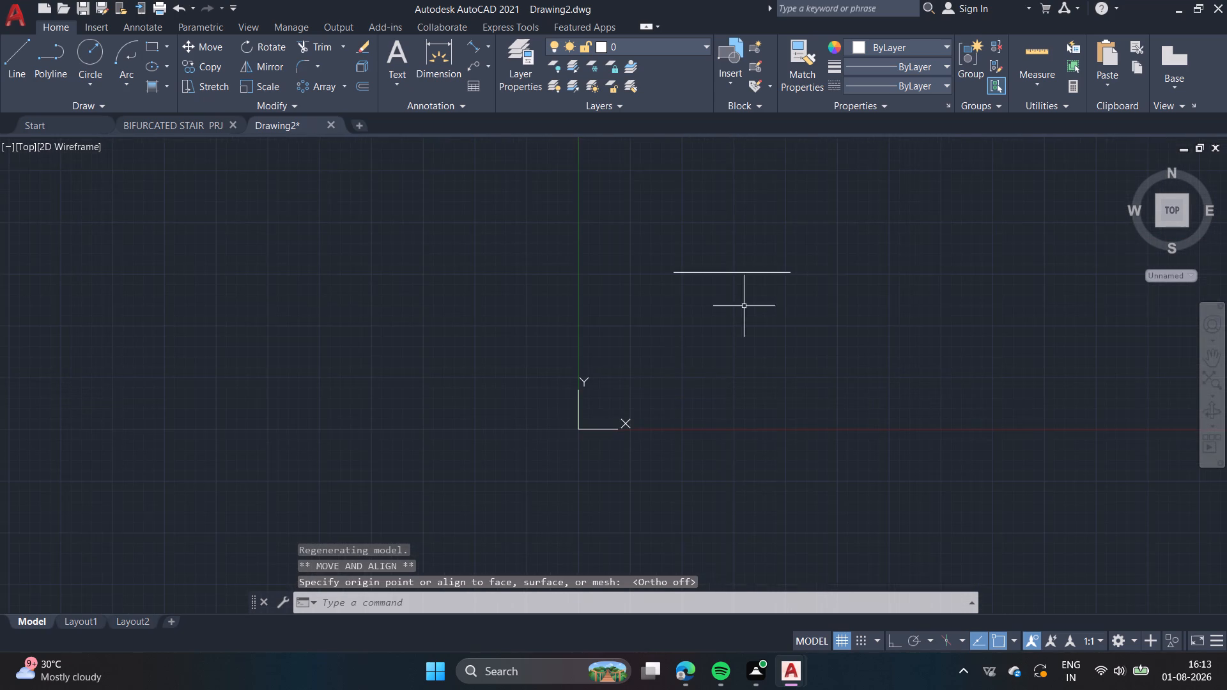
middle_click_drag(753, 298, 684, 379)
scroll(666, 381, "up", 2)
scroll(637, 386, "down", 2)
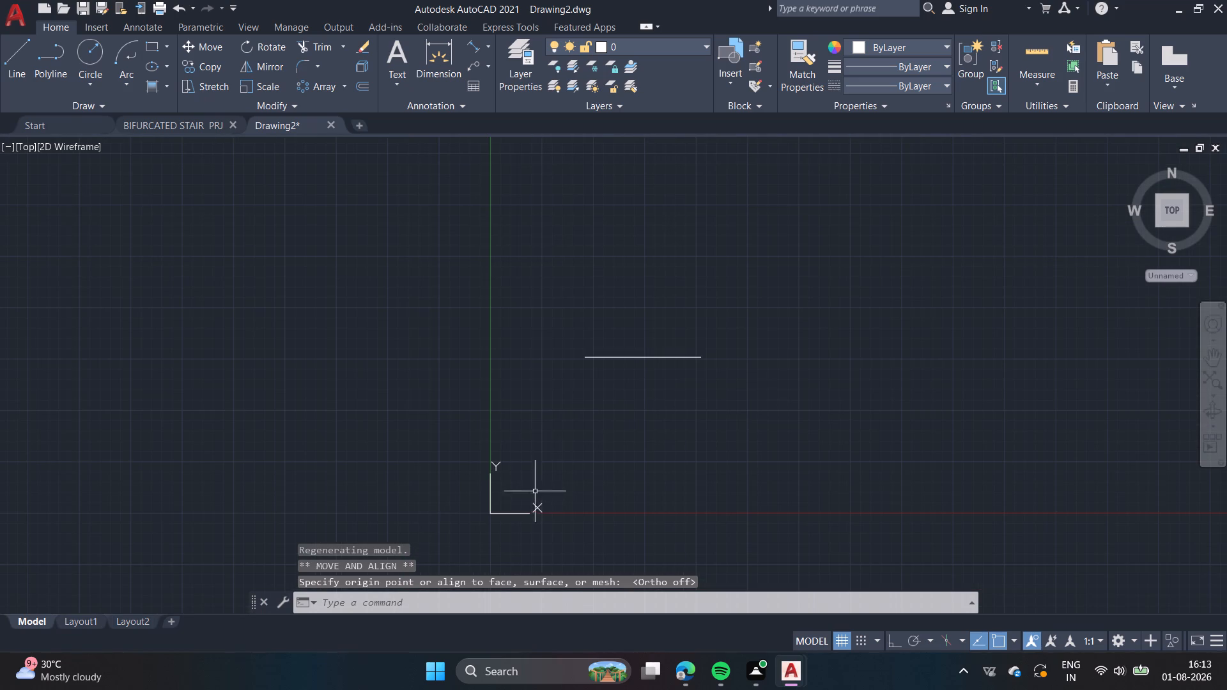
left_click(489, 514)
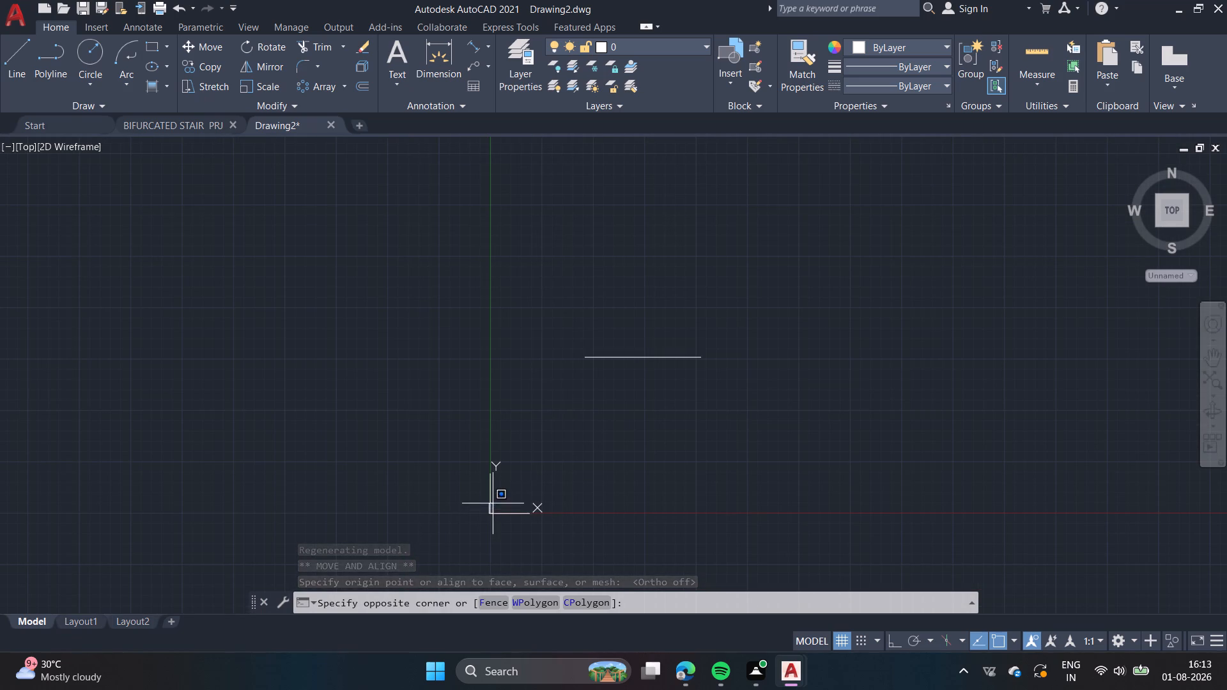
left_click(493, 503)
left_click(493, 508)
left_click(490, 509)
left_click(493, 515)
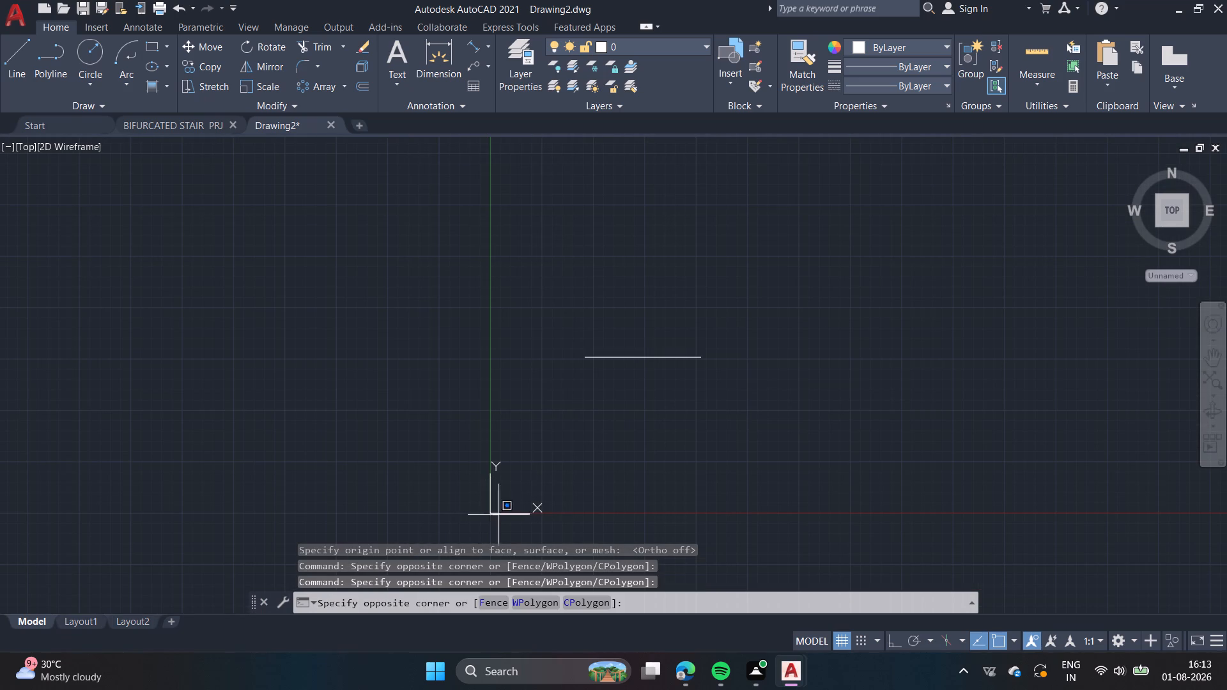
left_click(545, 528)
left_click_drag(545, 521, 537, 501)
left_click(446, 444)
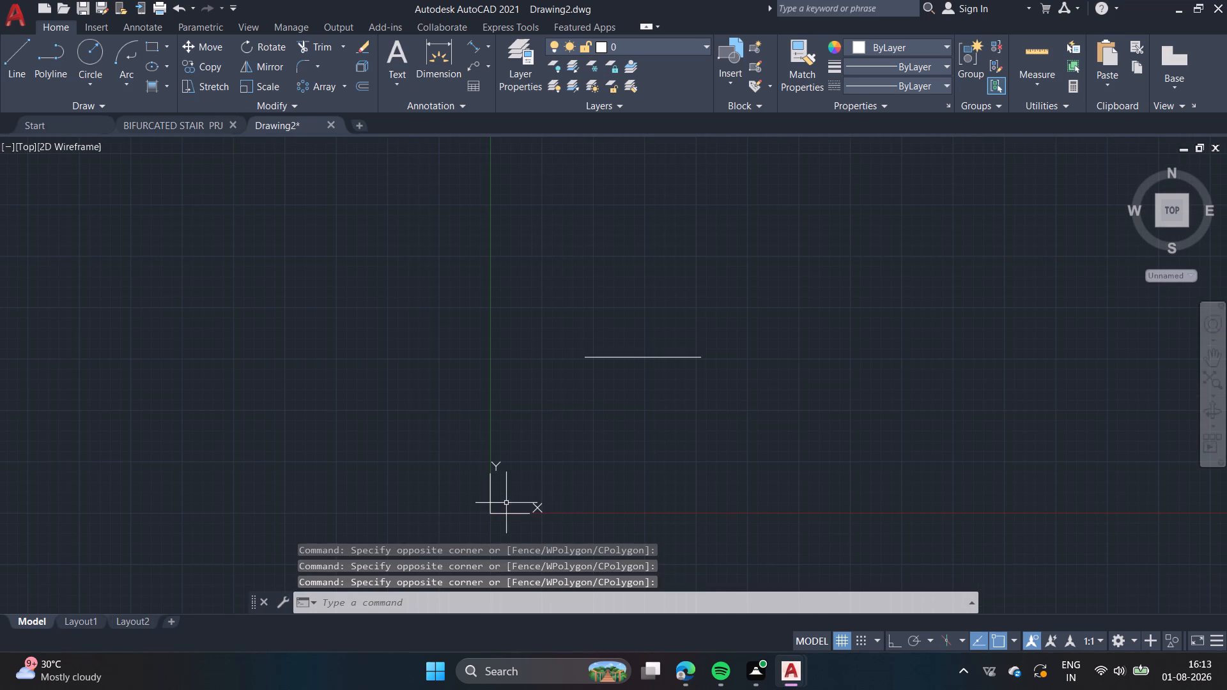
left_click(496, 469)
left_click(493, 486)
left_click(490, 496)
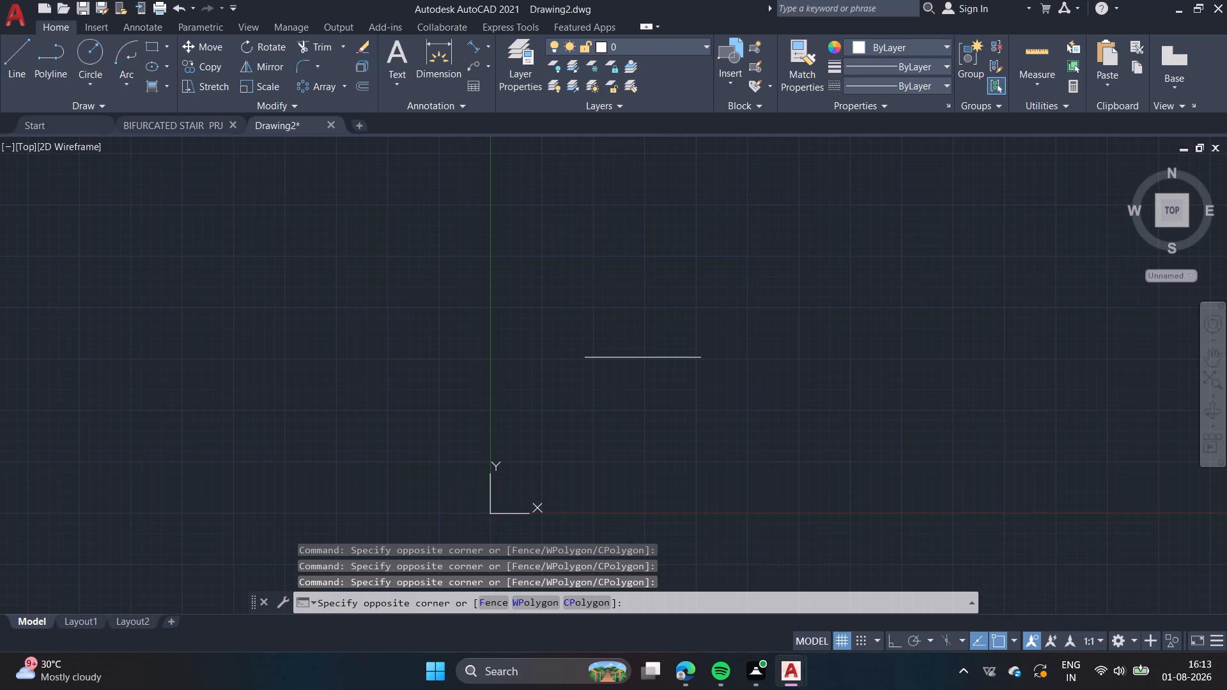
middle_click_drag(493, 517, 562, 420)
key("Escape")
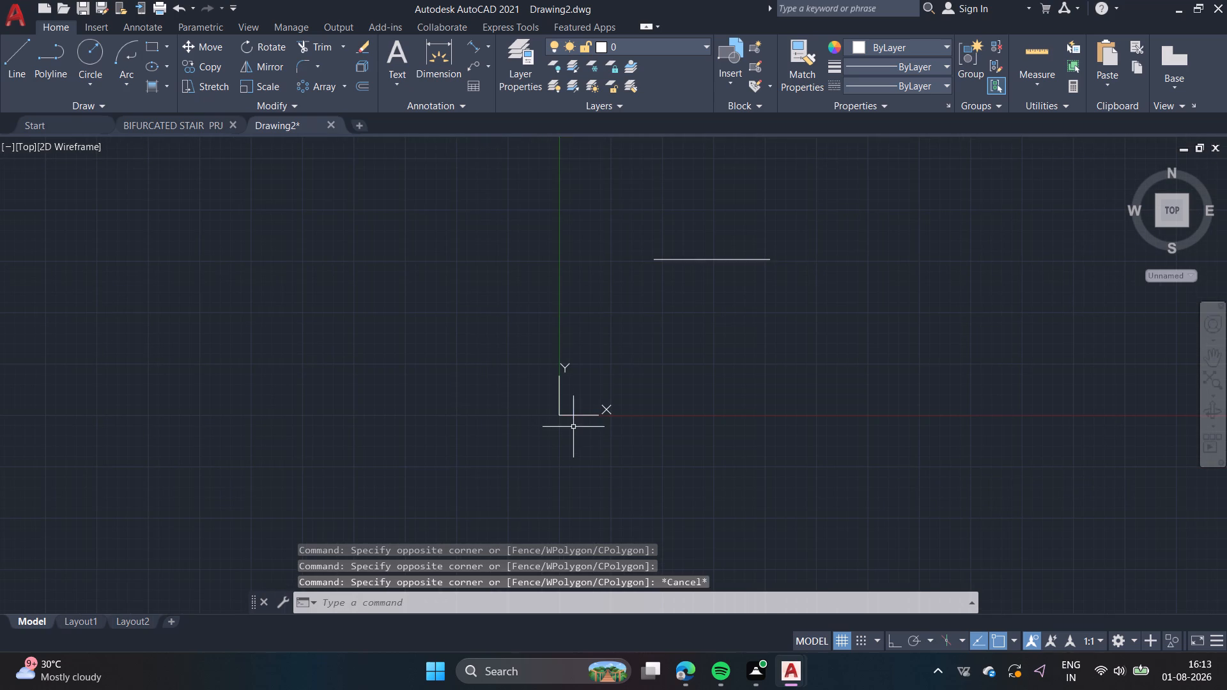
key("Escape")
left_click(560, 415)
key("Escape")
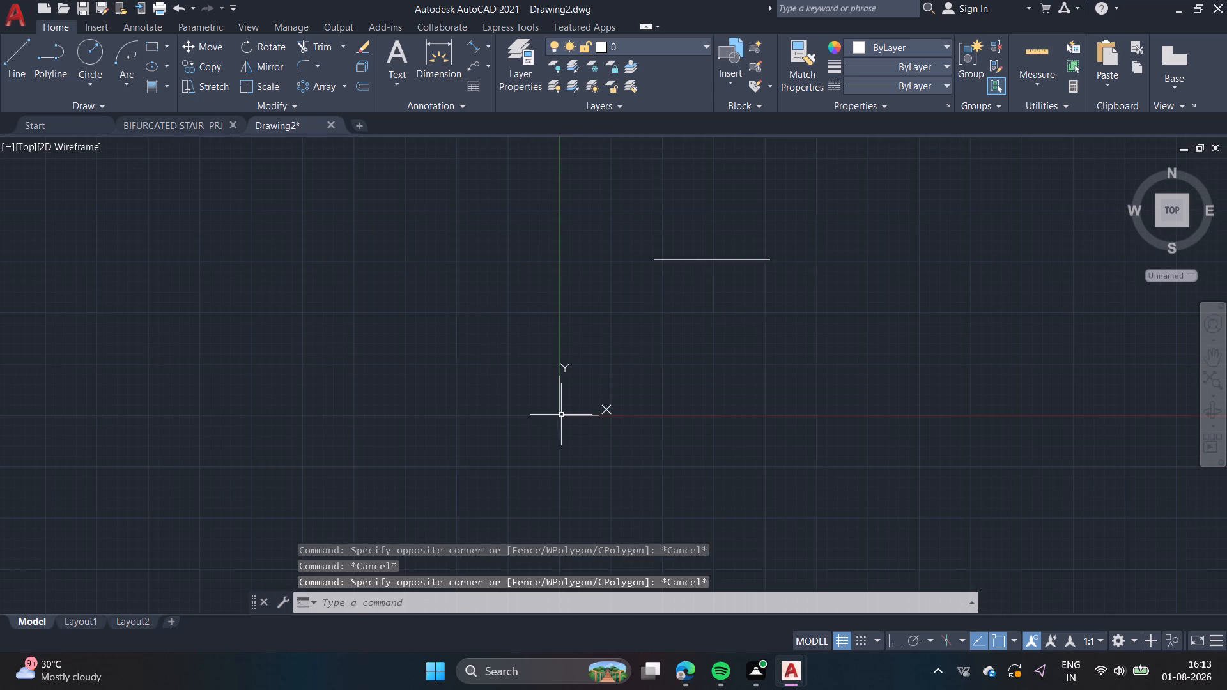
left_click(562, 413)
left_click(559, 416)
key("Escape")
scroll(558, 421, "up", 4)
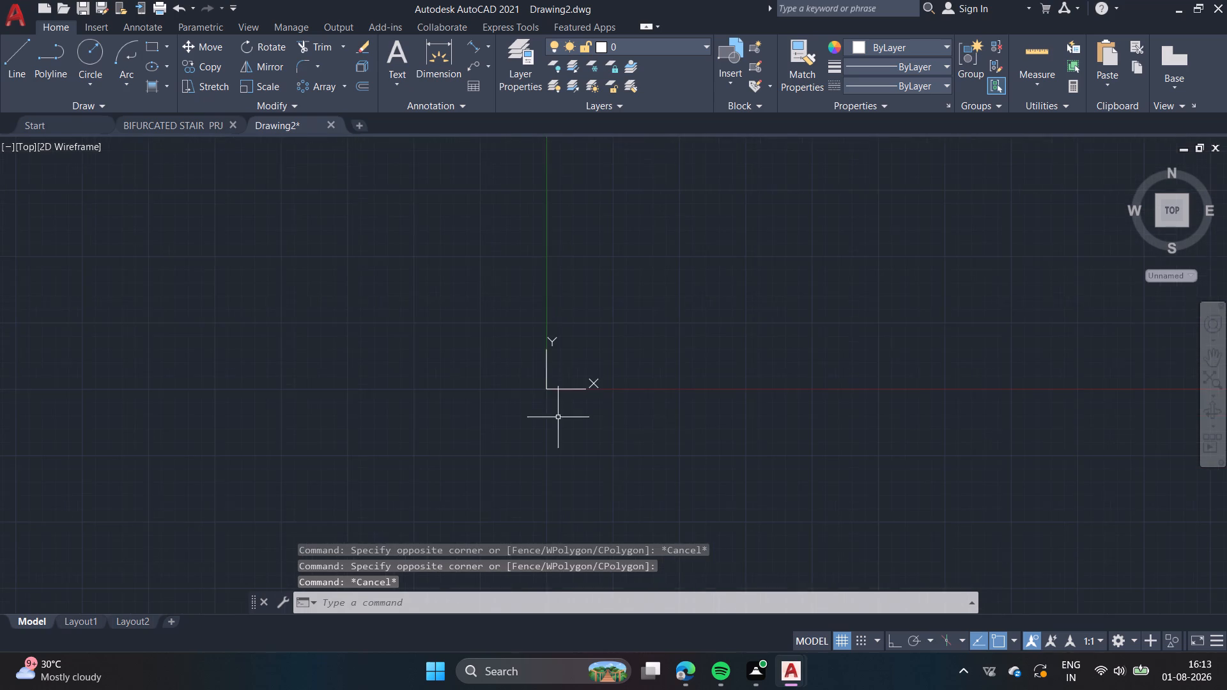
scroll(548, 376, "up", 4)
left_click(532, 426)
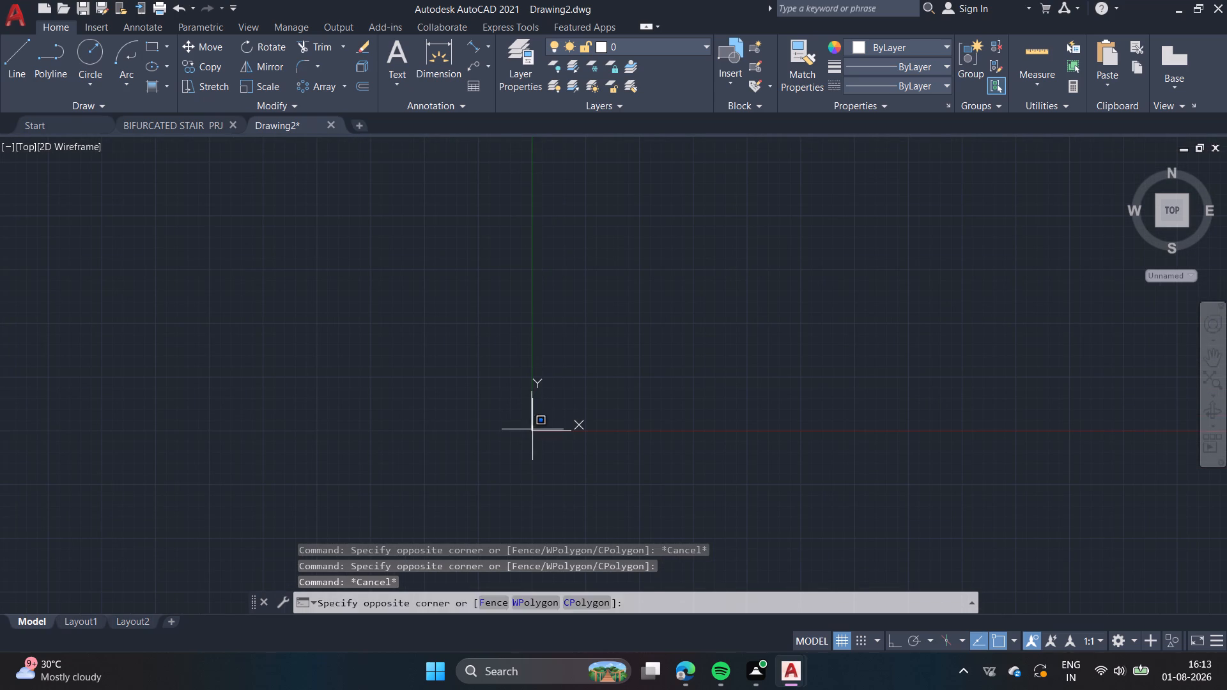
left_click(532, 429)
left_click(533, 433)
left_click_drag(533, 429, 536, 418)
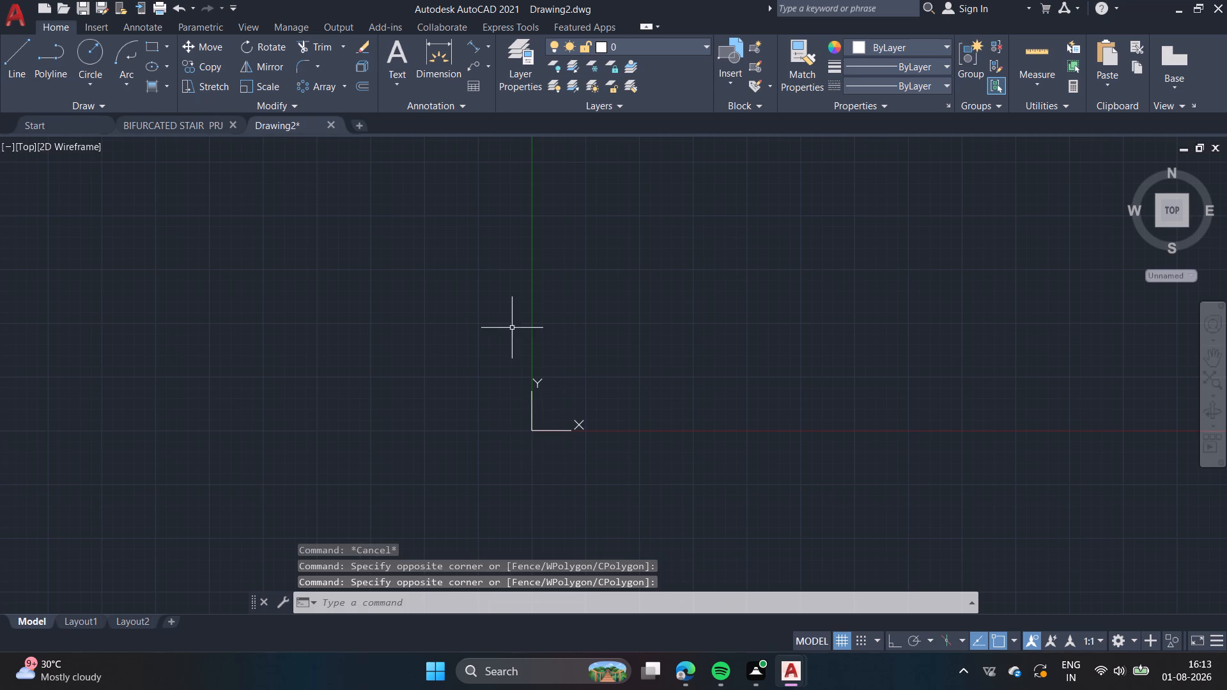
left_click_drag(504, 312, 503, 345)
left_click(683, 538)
Turn Ortho back on and offset the horizontal line 9" to its south side.
scroll(764, 375, "down", 4)
middle_click_drag(861, 280, 635, 523)
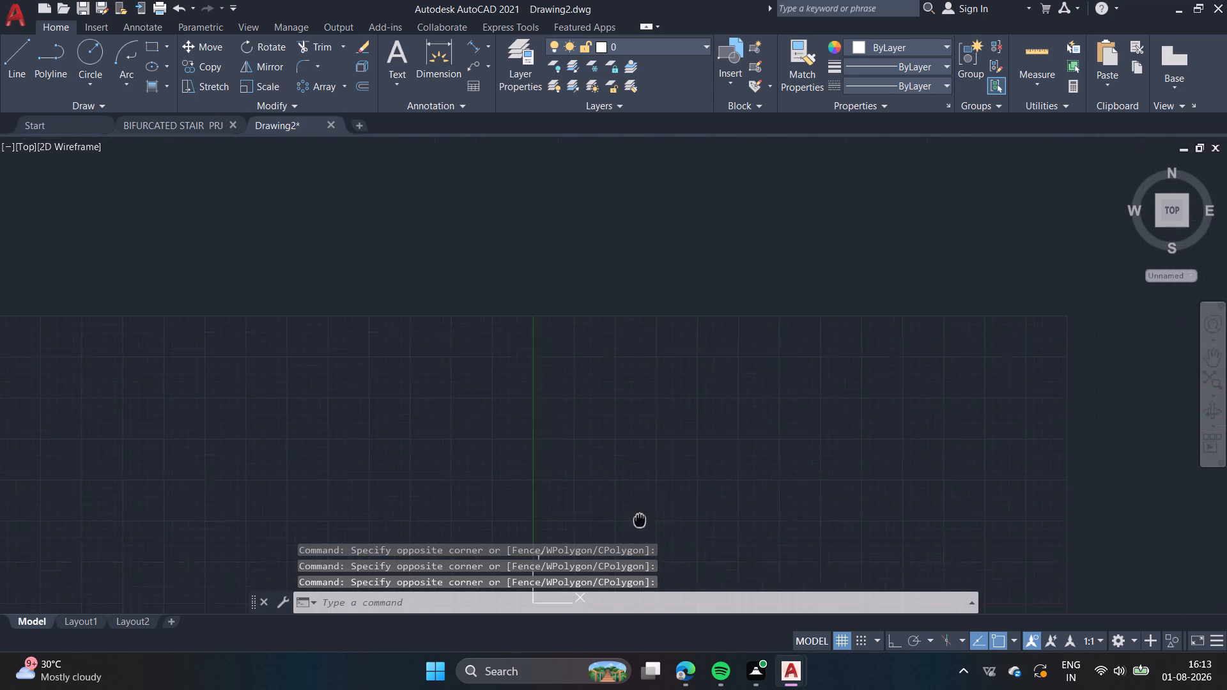
middle_click_drag(635, 523, 611, 538)
scroll(609, 537, "down", 2)
scroll(715, 469, "up", 2)
scroll(716, 467, "down", 3)
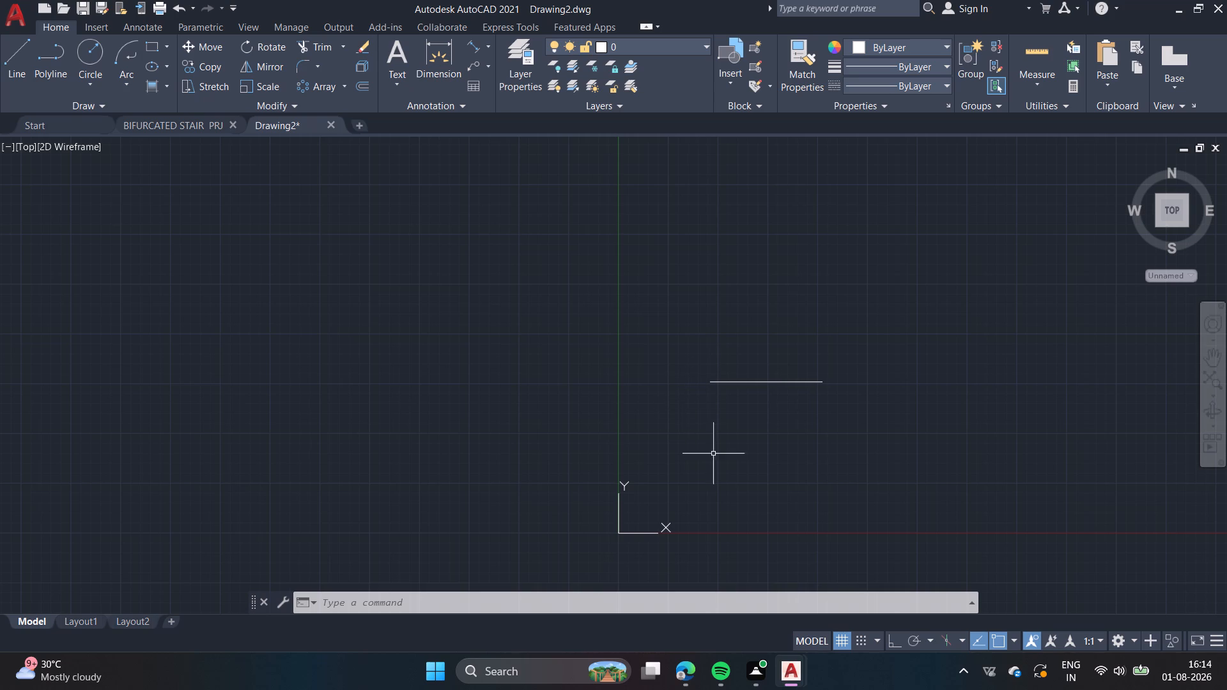
scroll(734, 474, "up", 2)
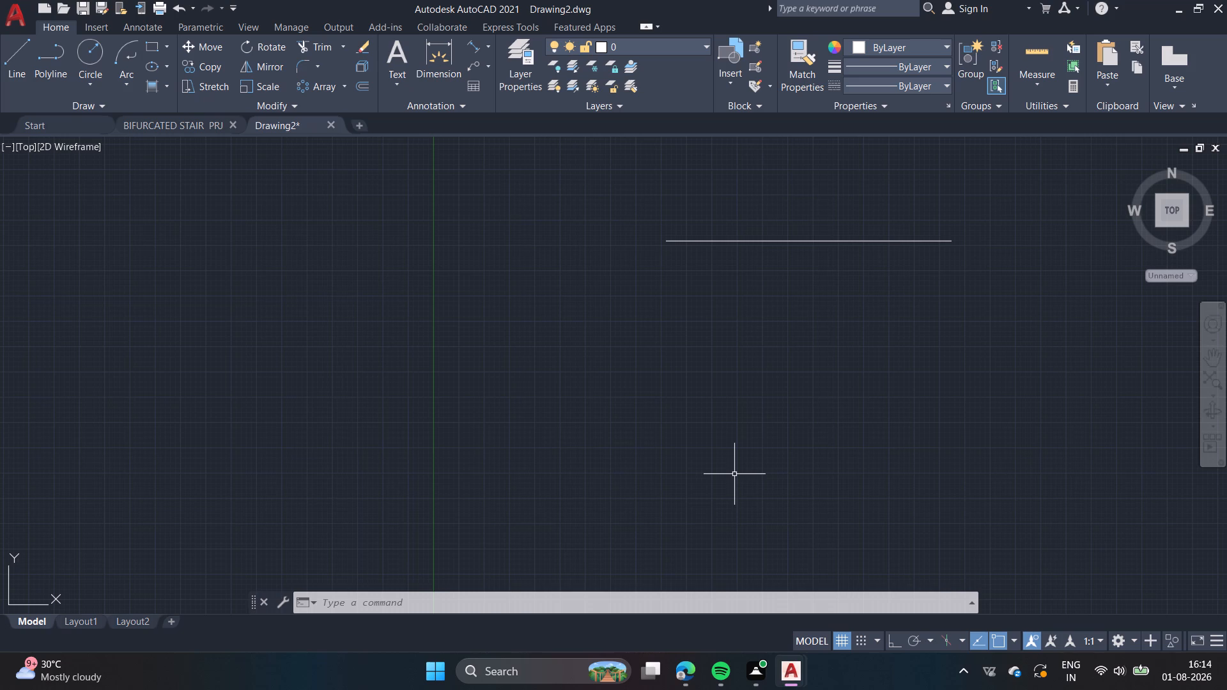
left_click(366, 80)
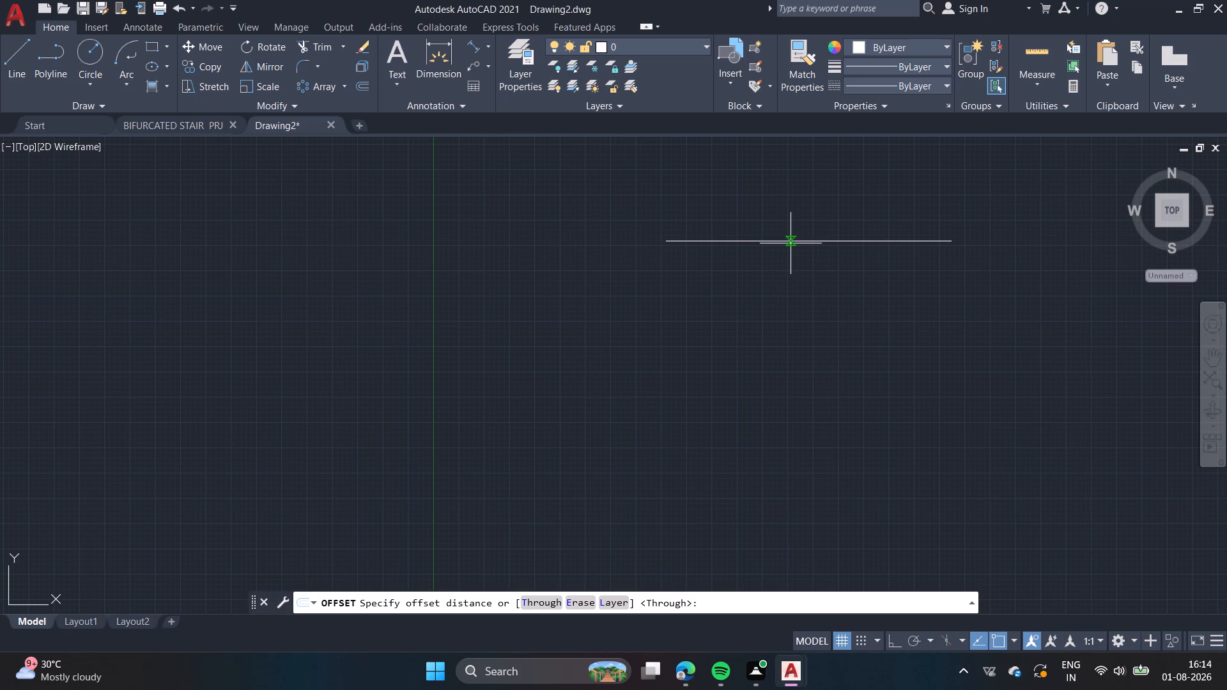
left_click(791, 243)
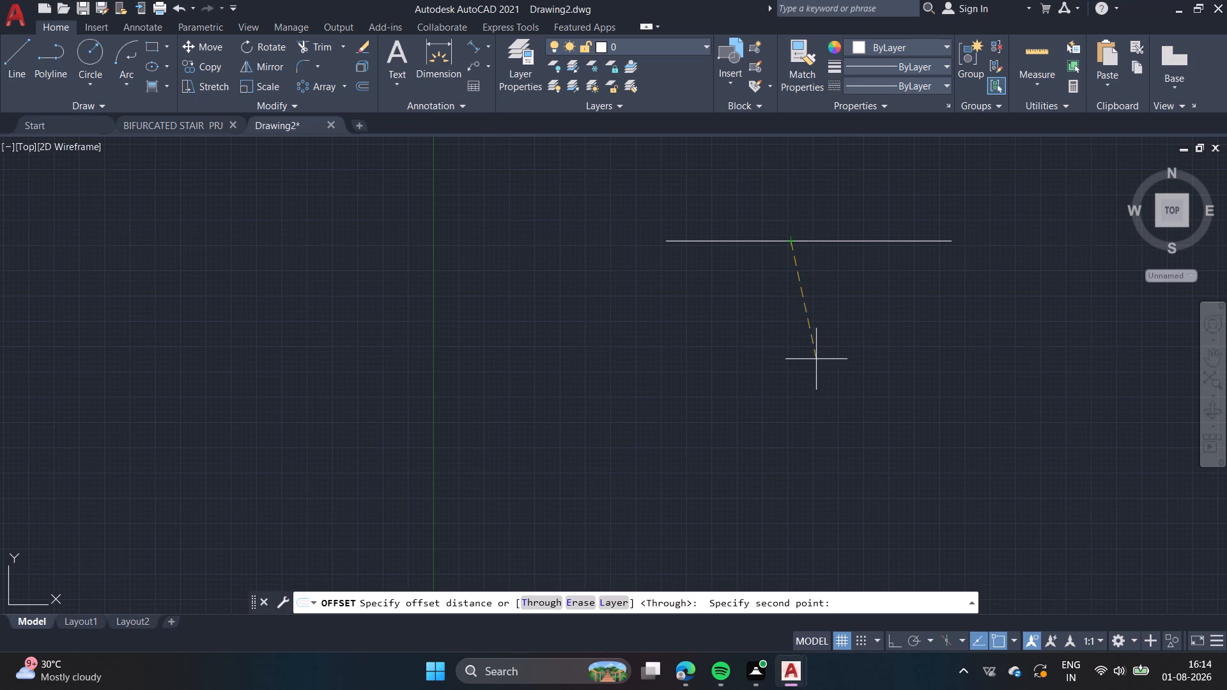
left_click(899, 647)
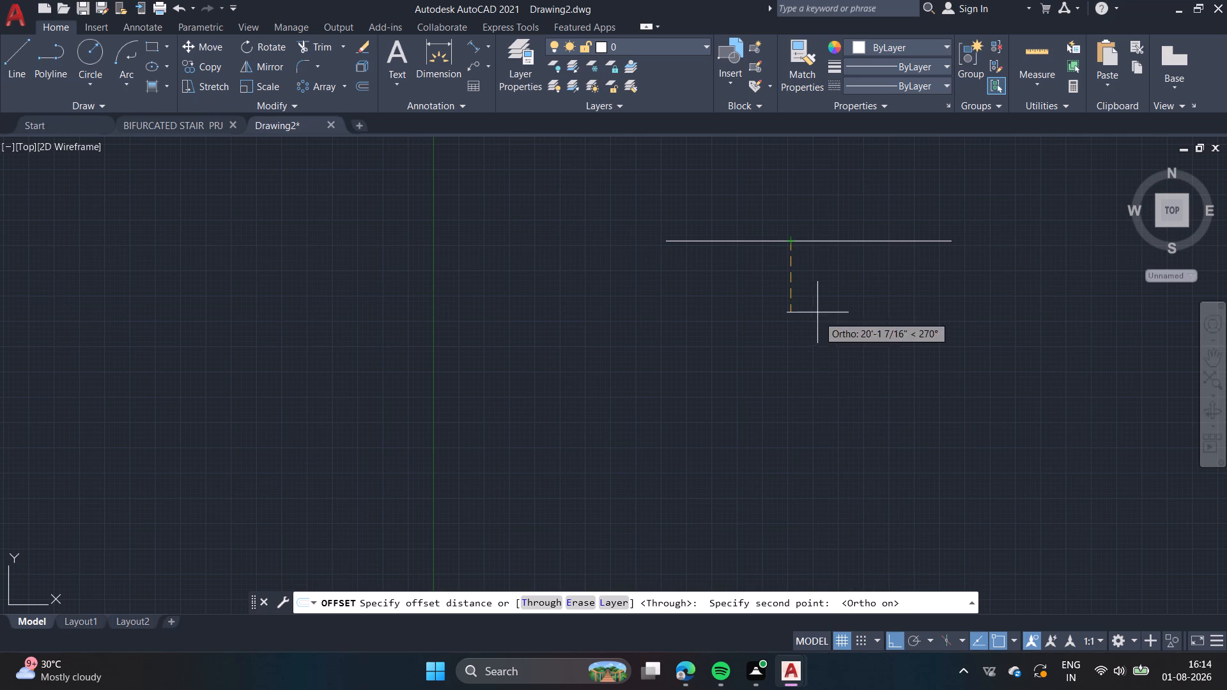
type("9'")
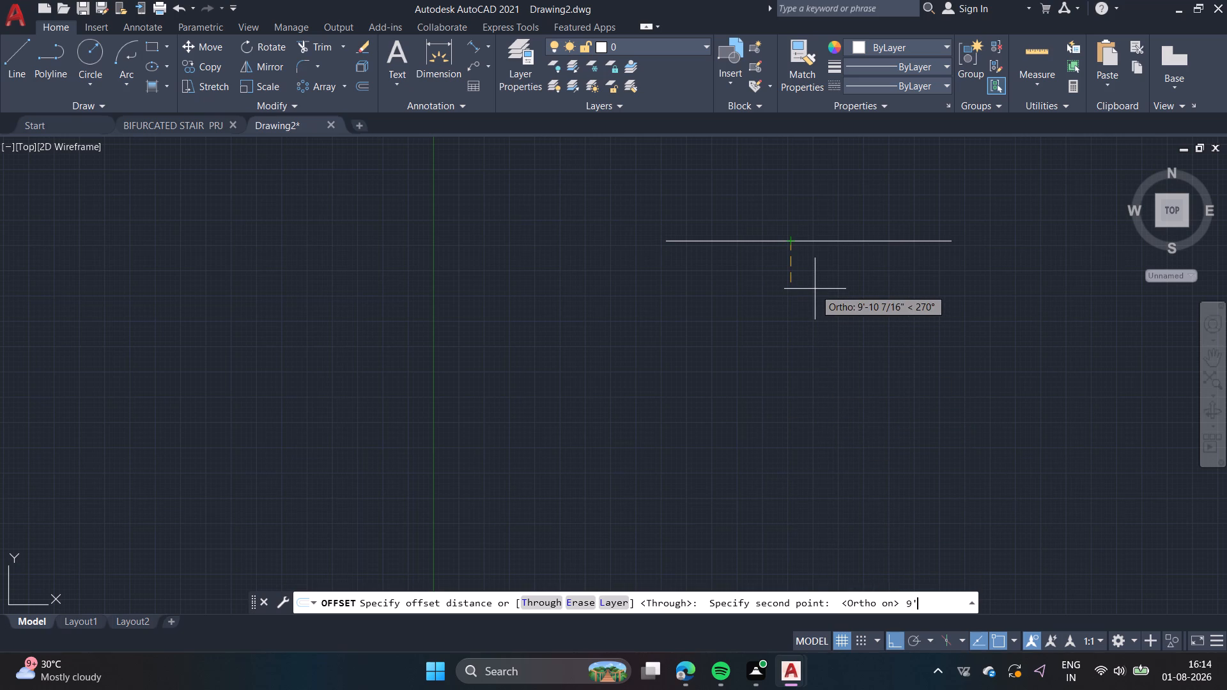
key("BackSpace")
key("shift+quotedbl")
key("Return")
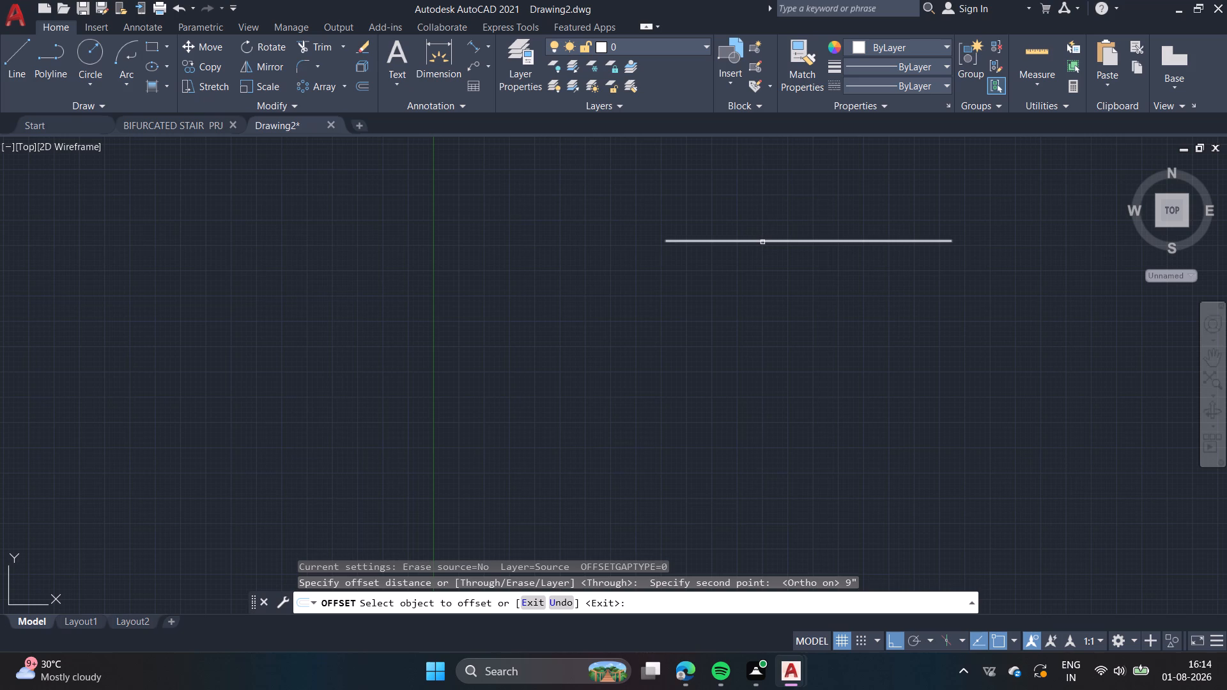
left_click(762, 242)
left_click(764, 284)
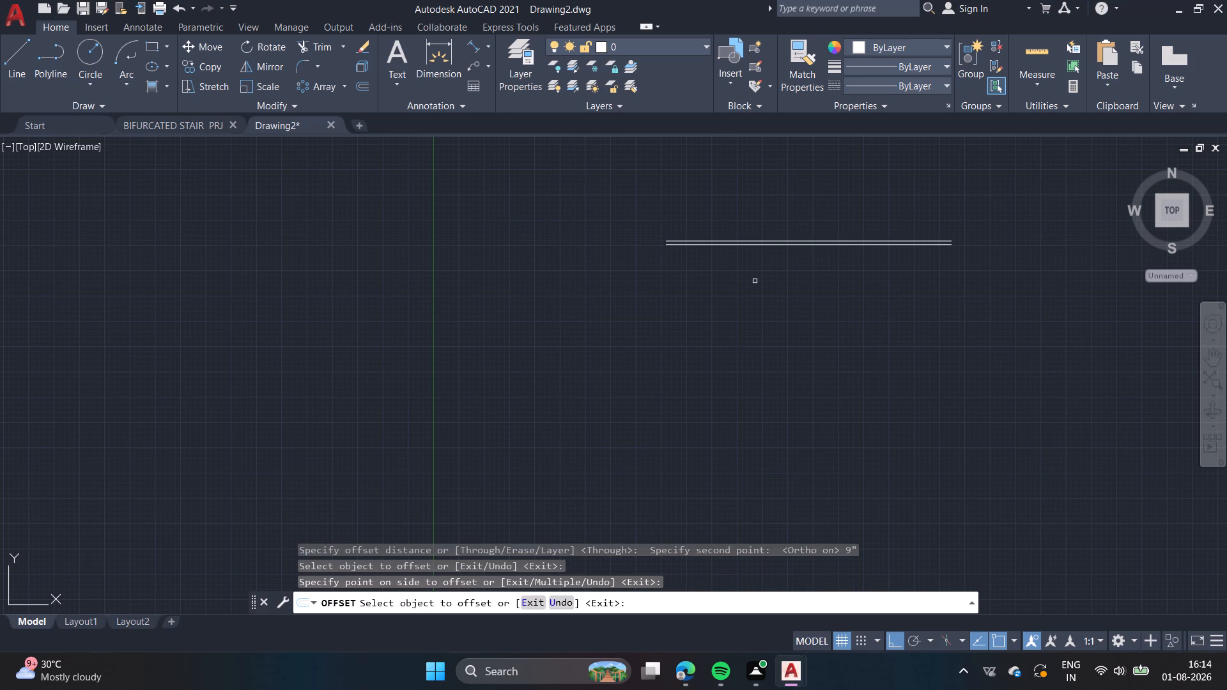
key("Escape")
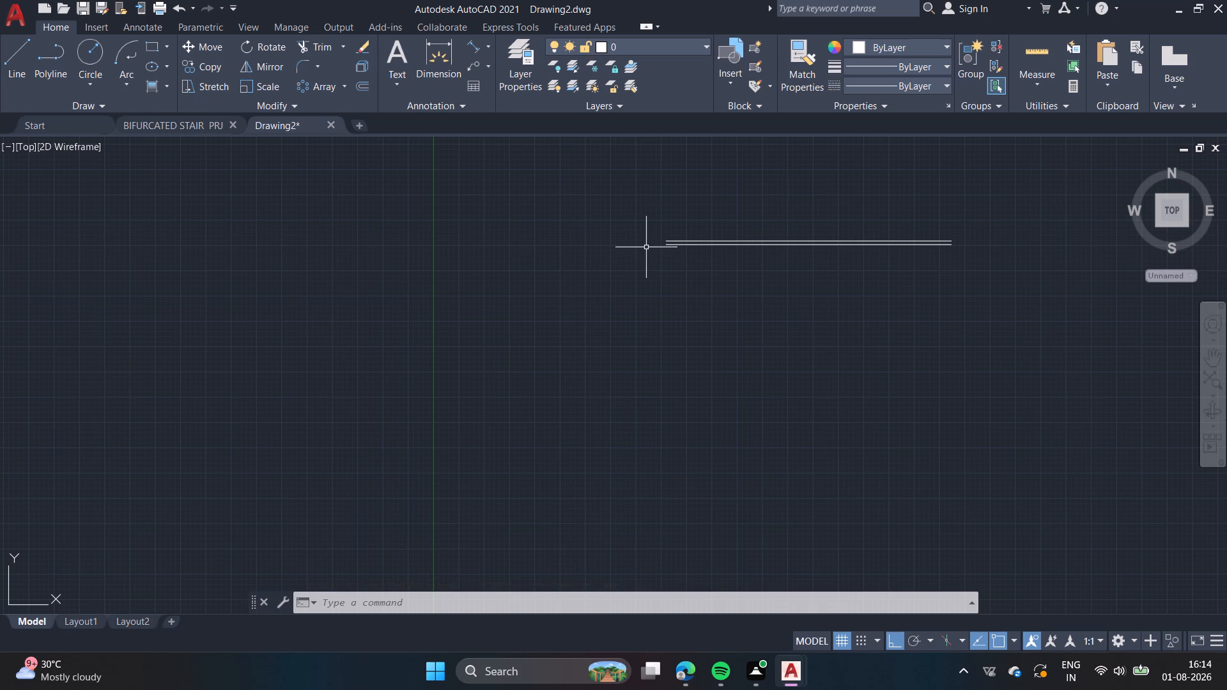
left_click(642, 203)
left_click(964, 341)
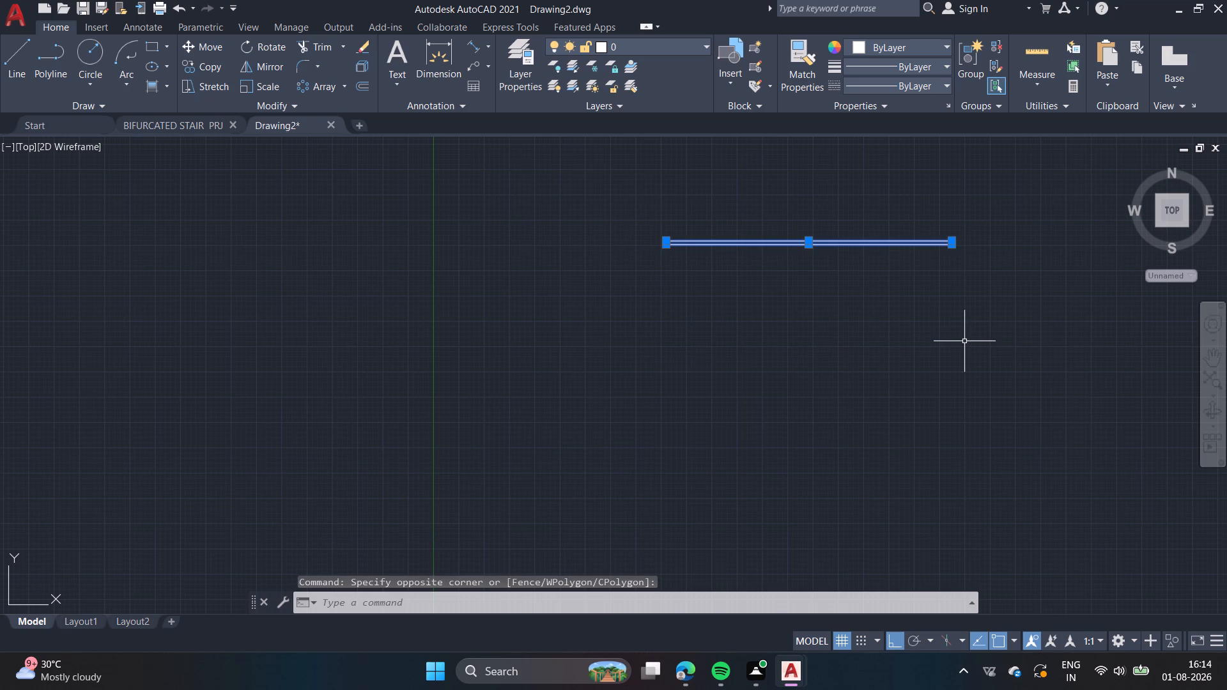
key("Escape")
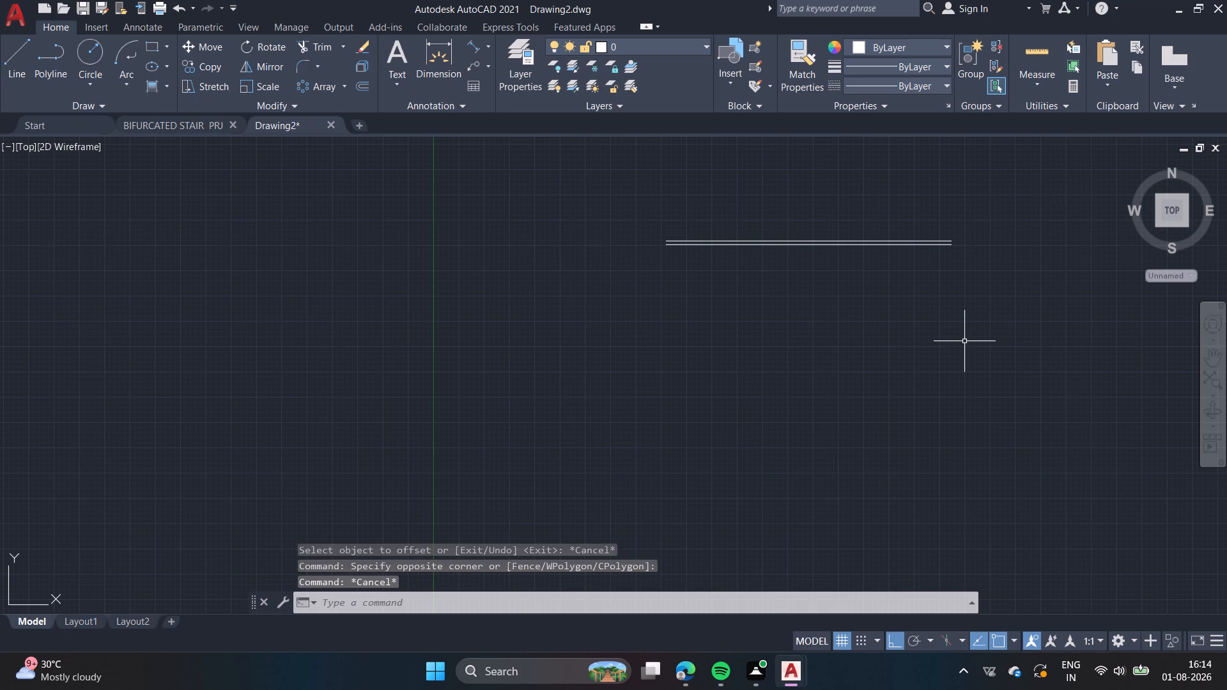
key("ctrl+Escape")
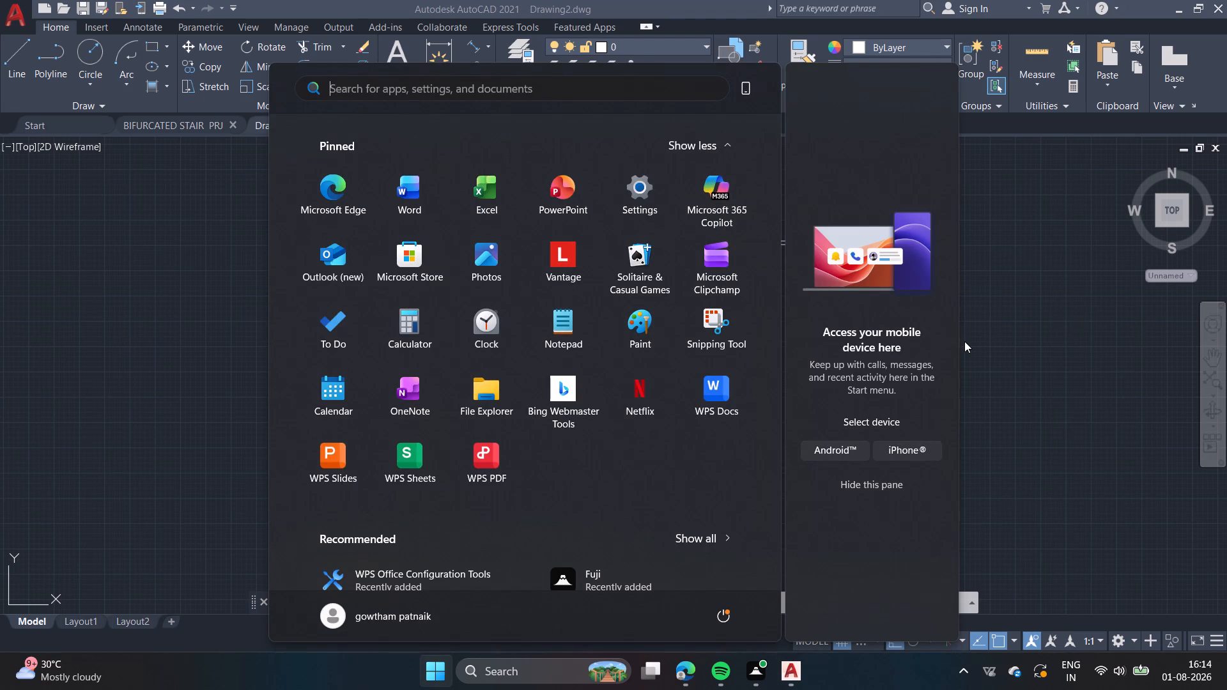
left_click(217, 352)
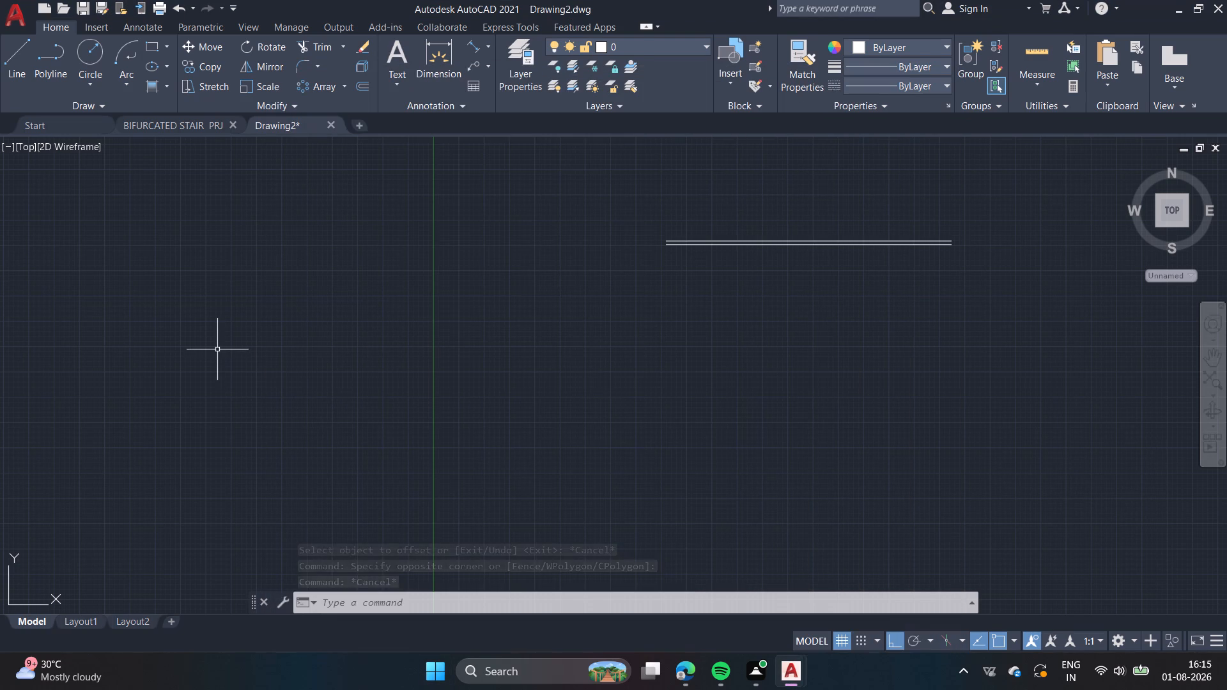
Undo the last offset of the horizontal line and the view changes made before it.
key("ctrl+z")
key("ctrl+z")
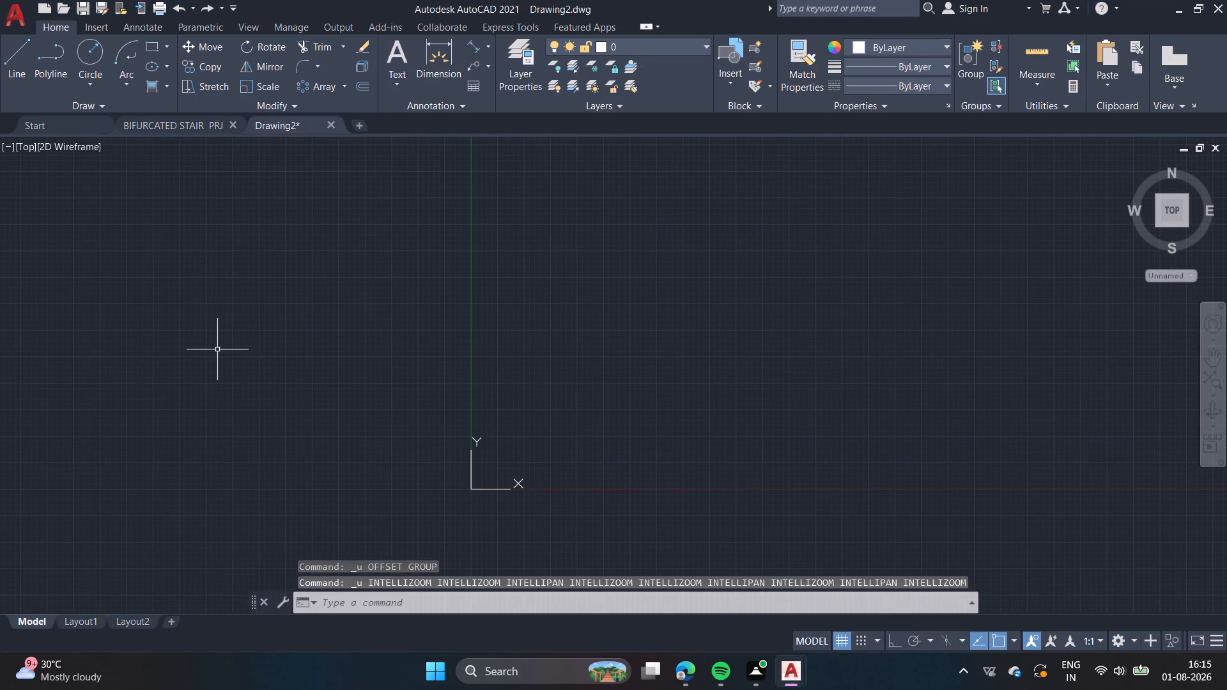
Draw a vertical and a horizontal construction line through one free point northeast of the UCS origin, with Ortho on.
type("xl")
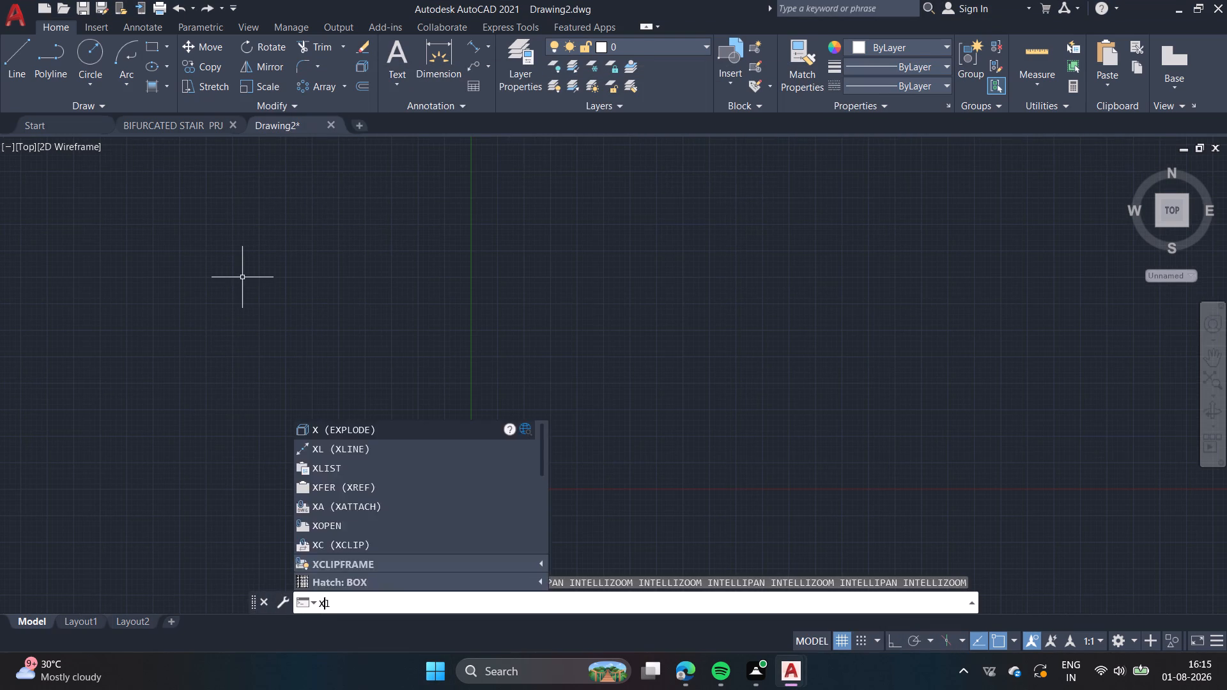
key("Return")
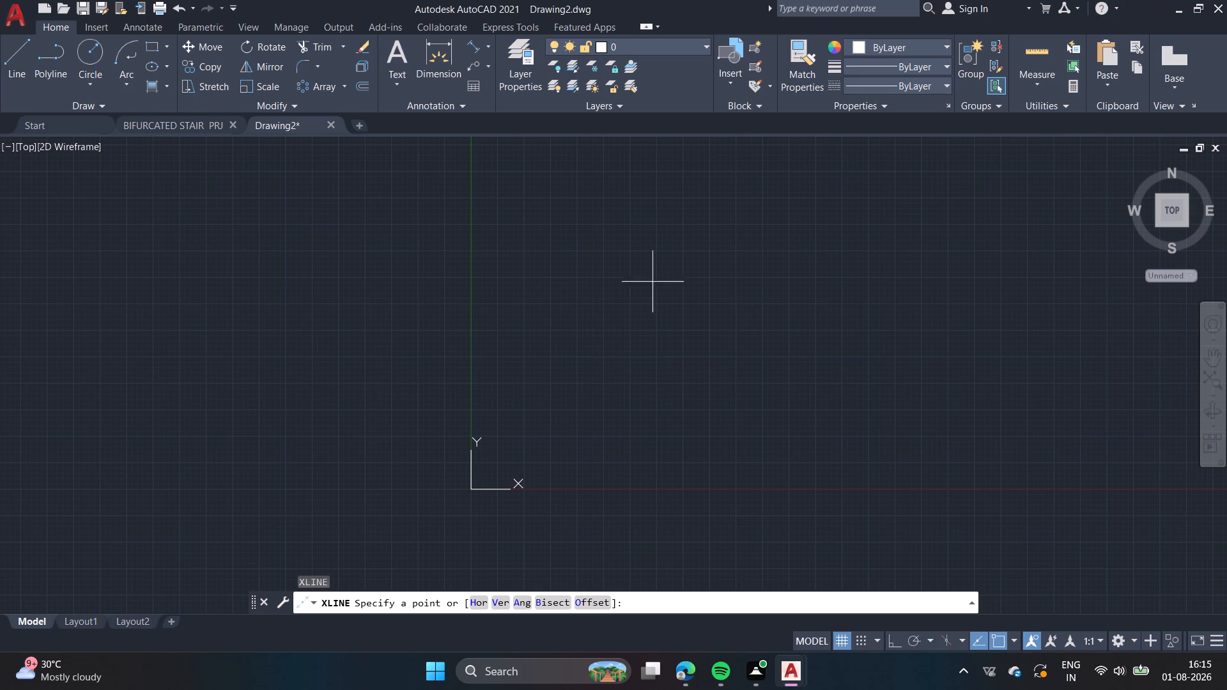
left_click(659, 198)
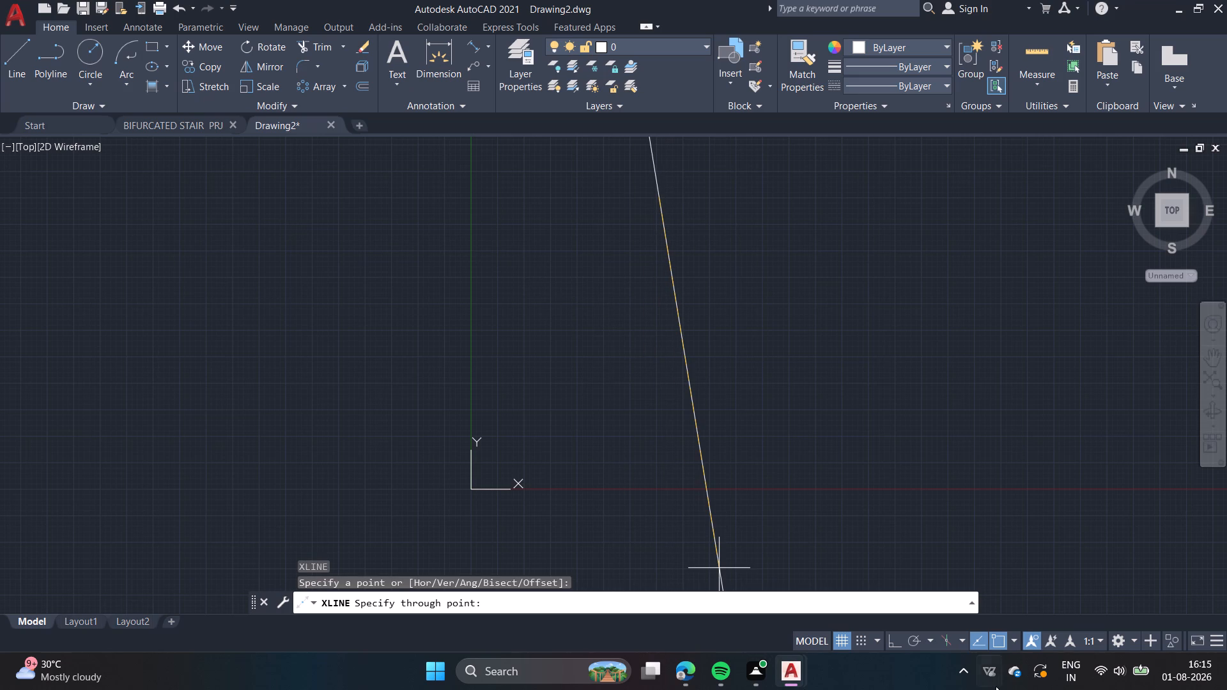
left_click(899, 642)
left_click(739, 466)
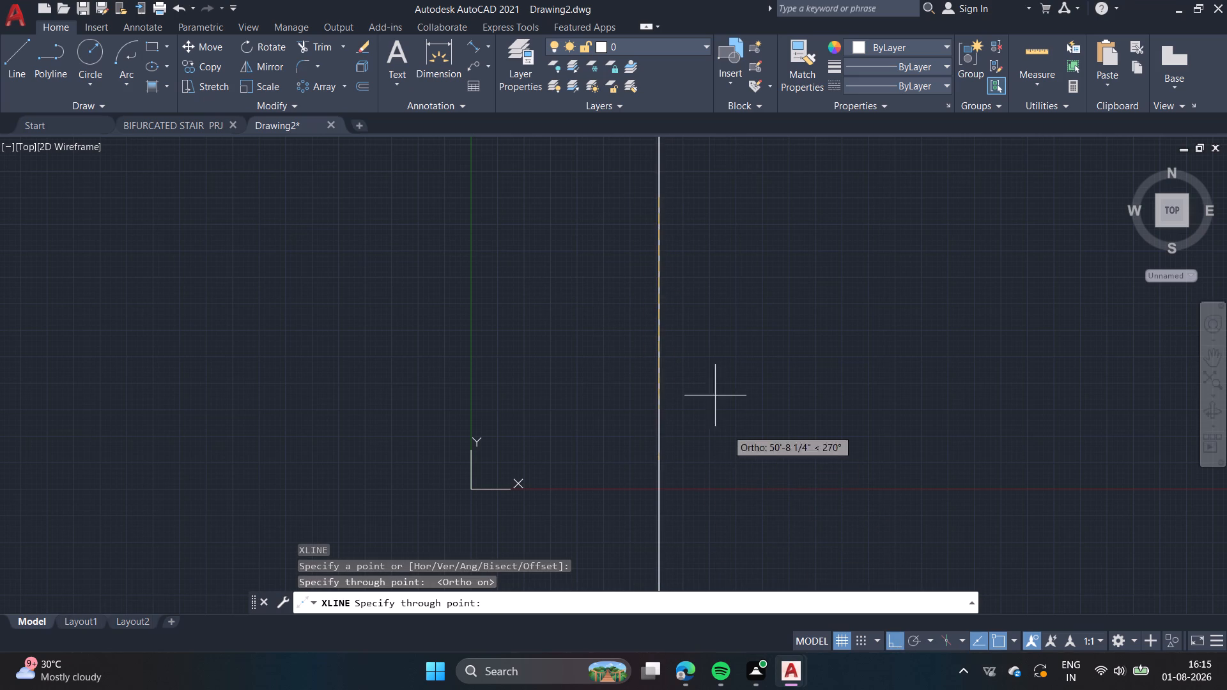
left_click(670, 199)
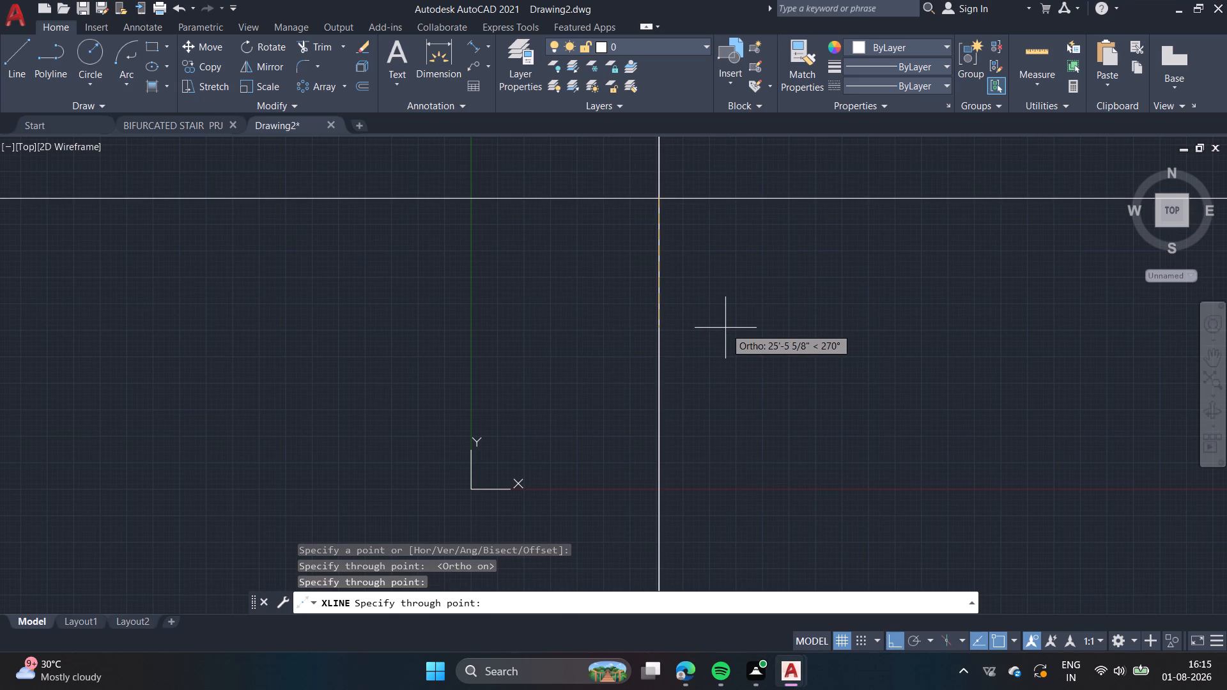
key("Escape")
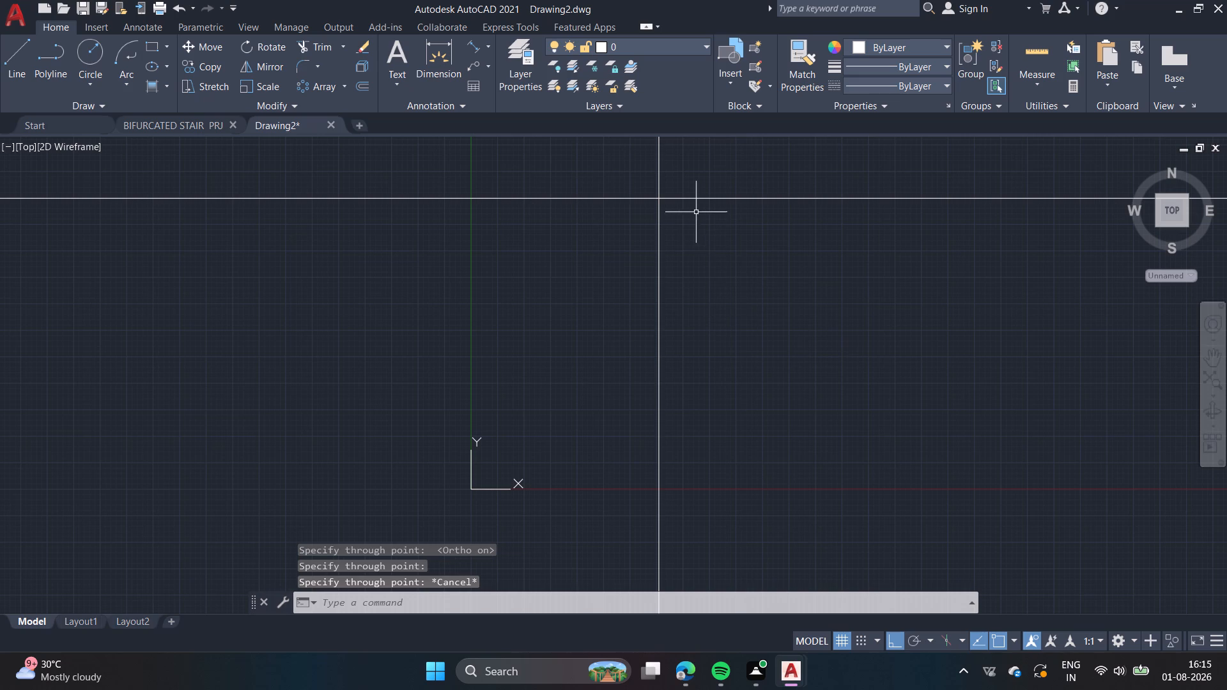
Offset the horizontal construction line 9" to the south and the vertical construction line 9" to the east.
left_click(359, 84)
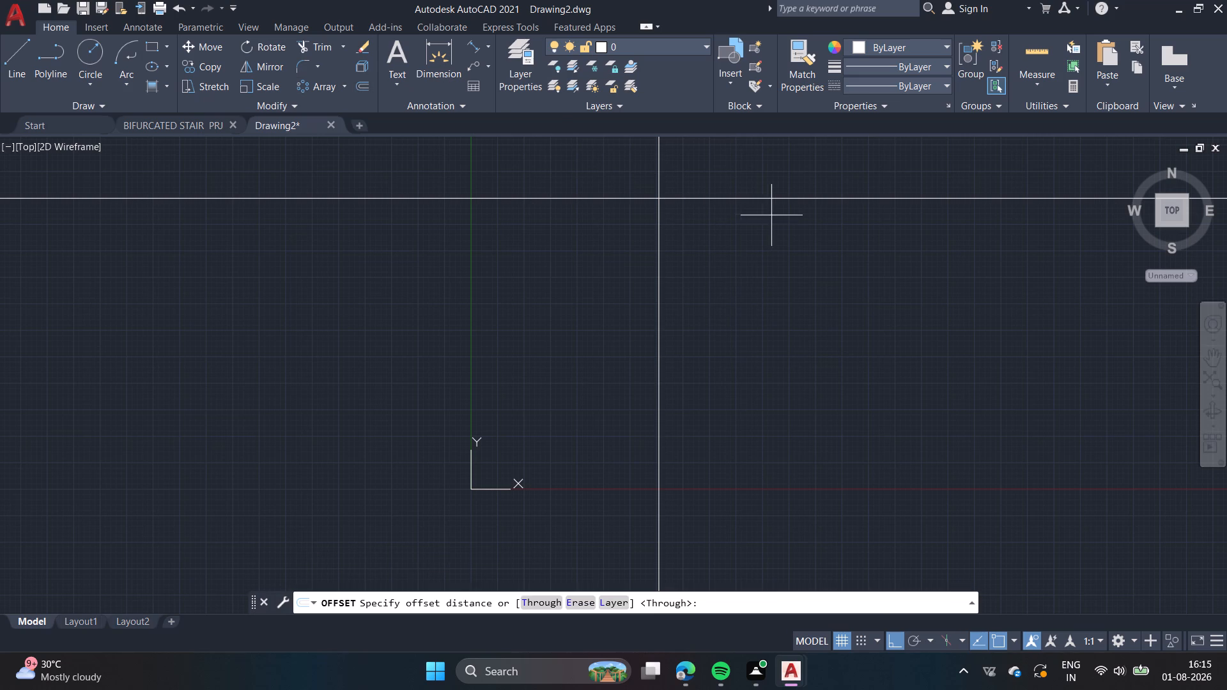
left_click(807, 197)
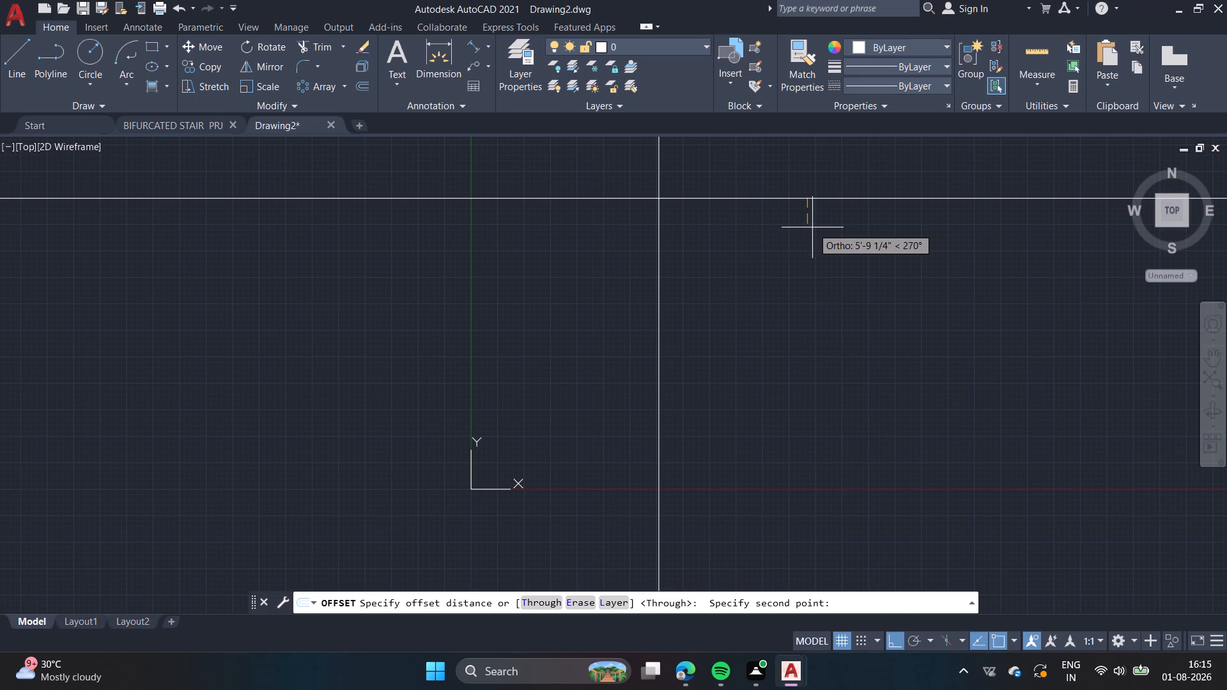
type("9\"")
key("Return")
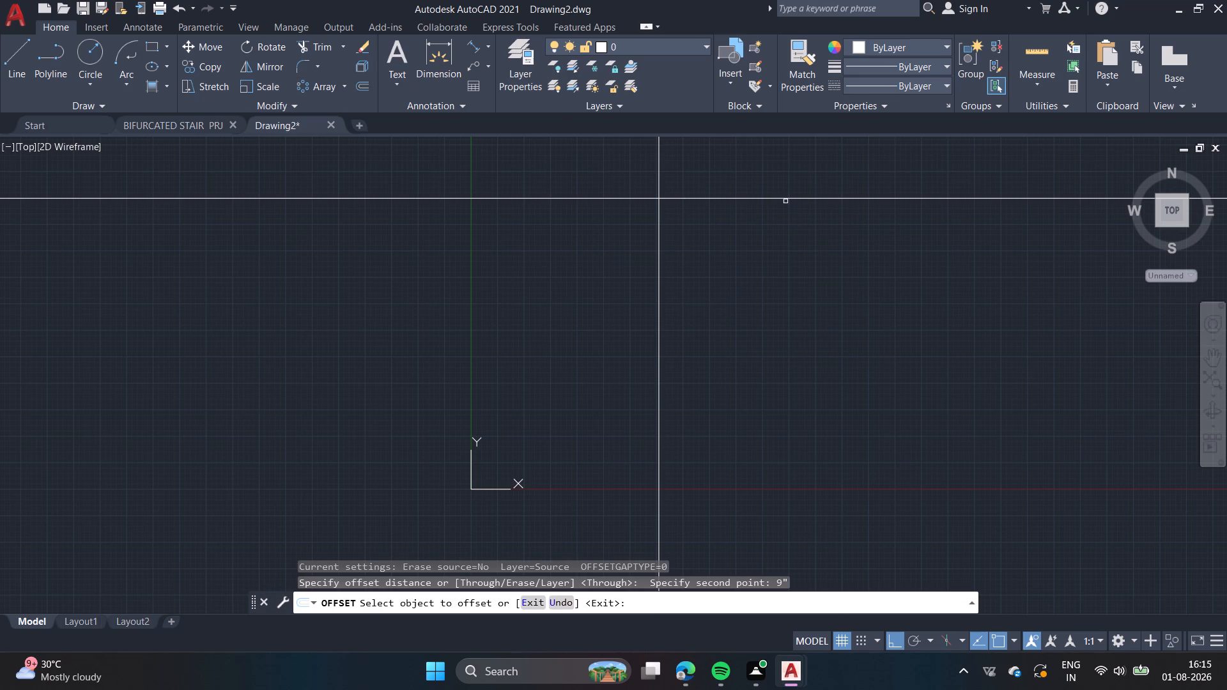
left_click(786, 198)
left_click(778, 282)
left_click(658, 268)
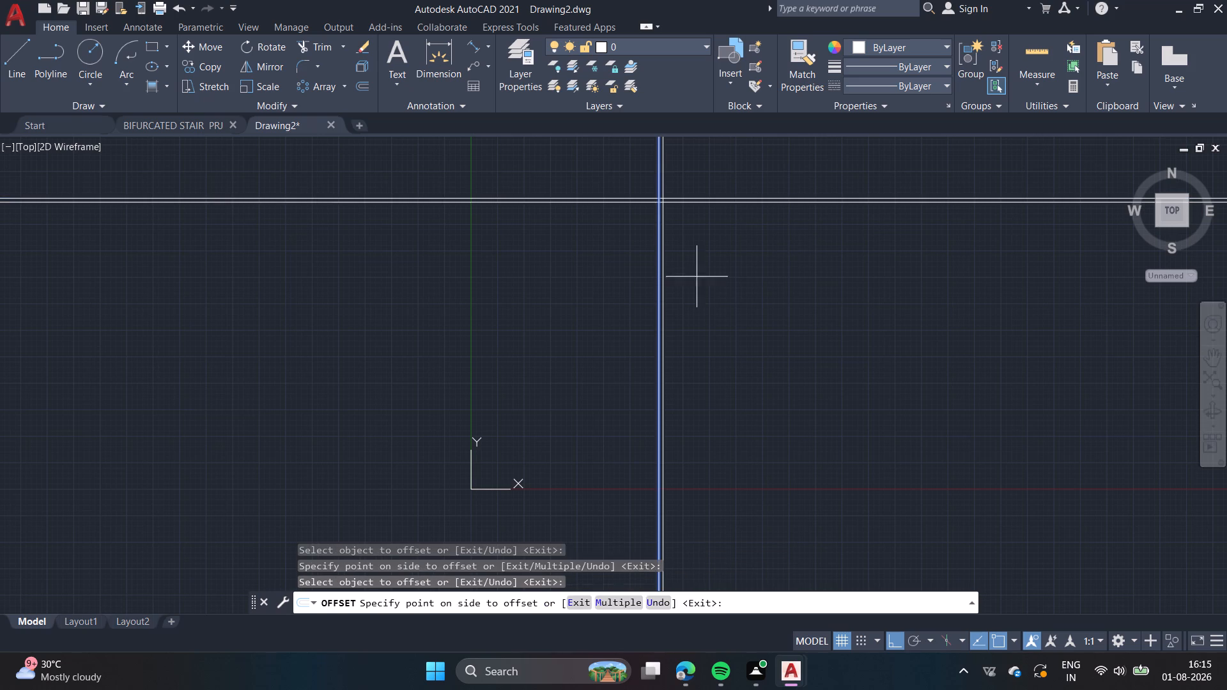
left_click(733, 288)
middle_click_drag(737, 250, 660, 332)
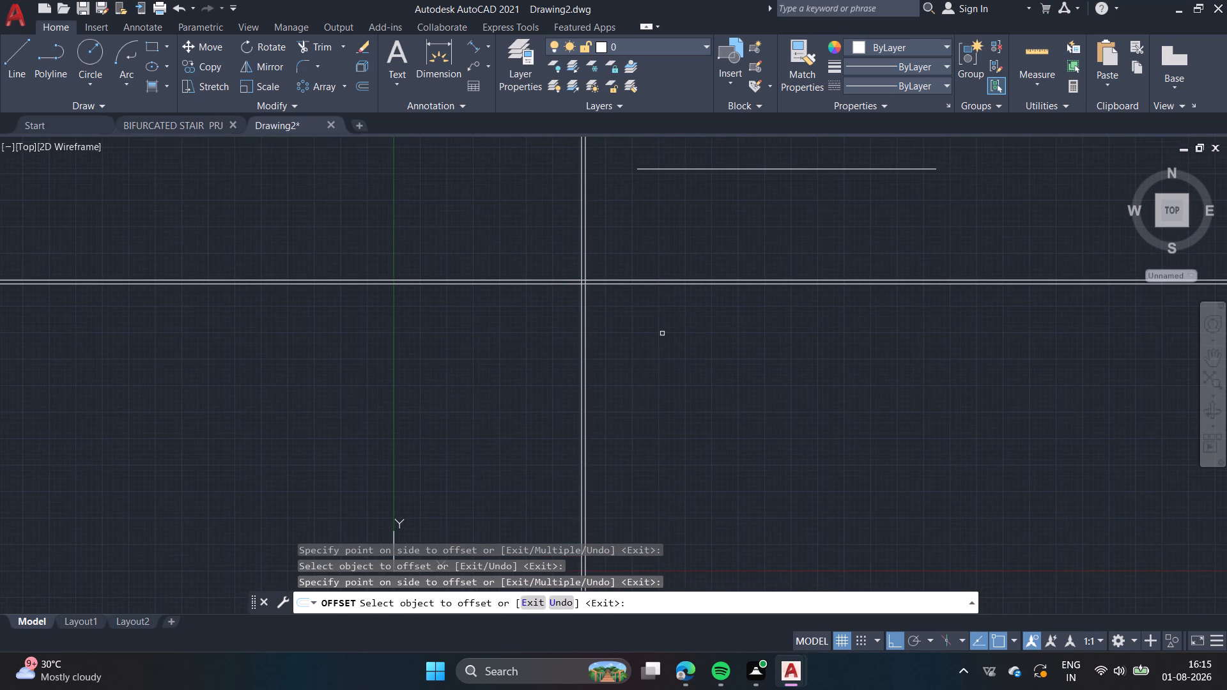
middle_click_drag(695, 324, 668, 323)
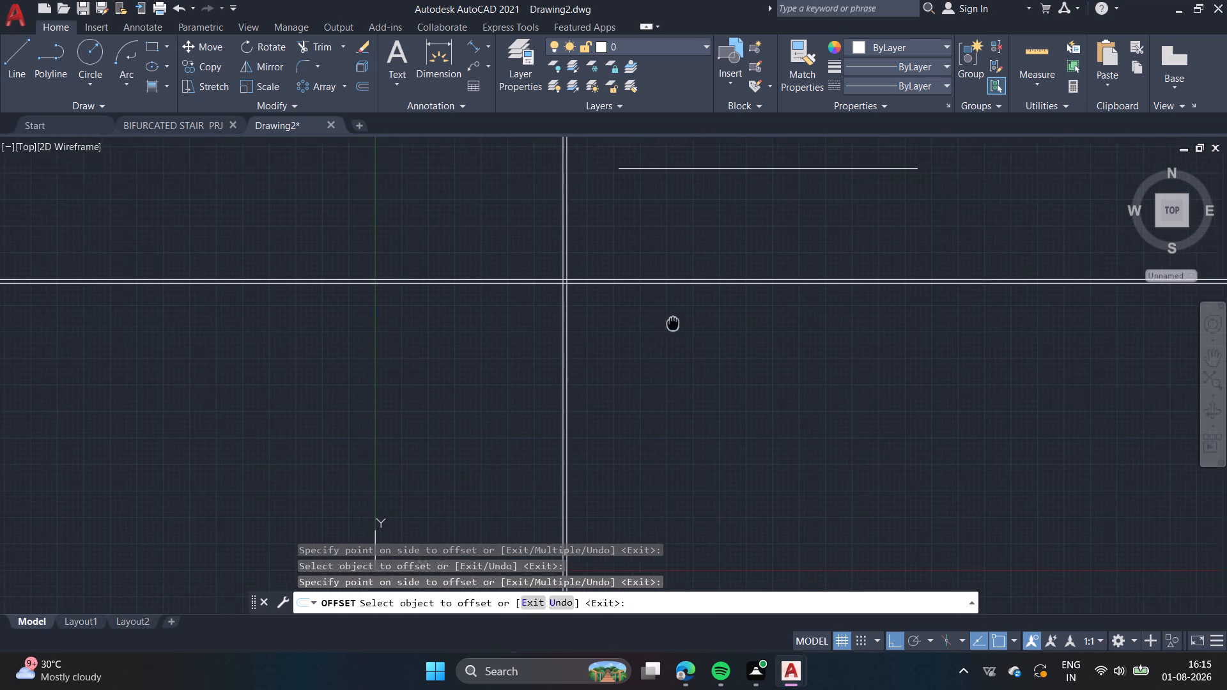
middle_click_drag(668, 323, 555, 289)
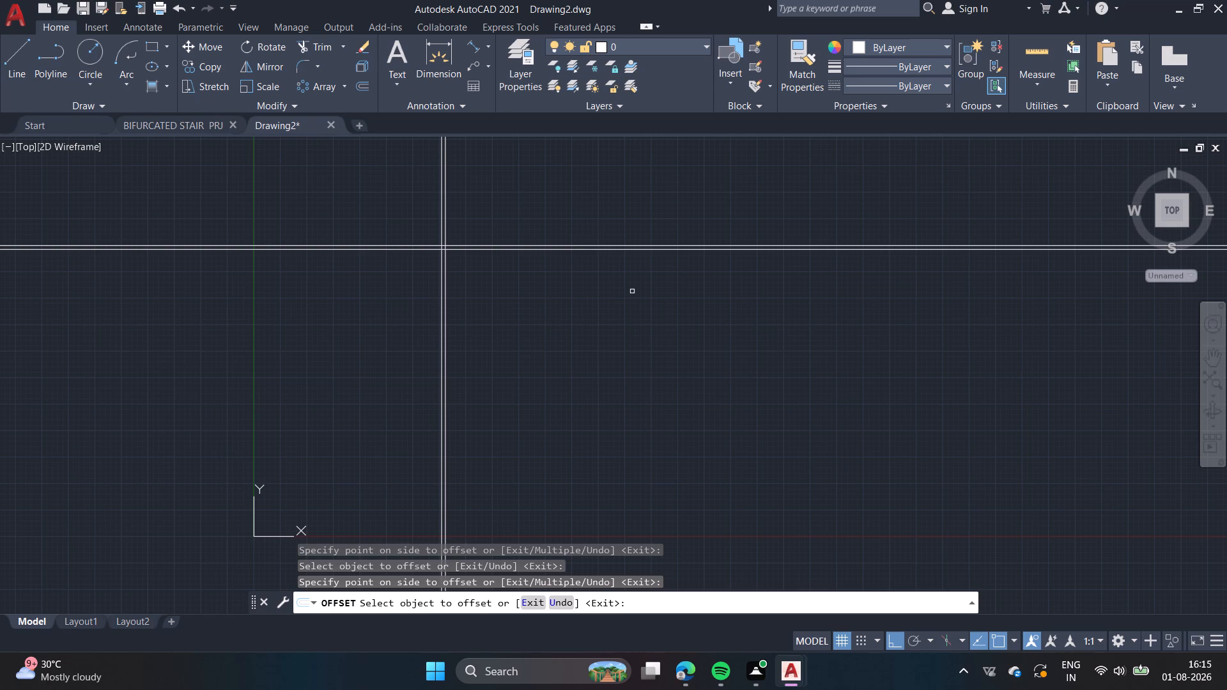
key("Escape")
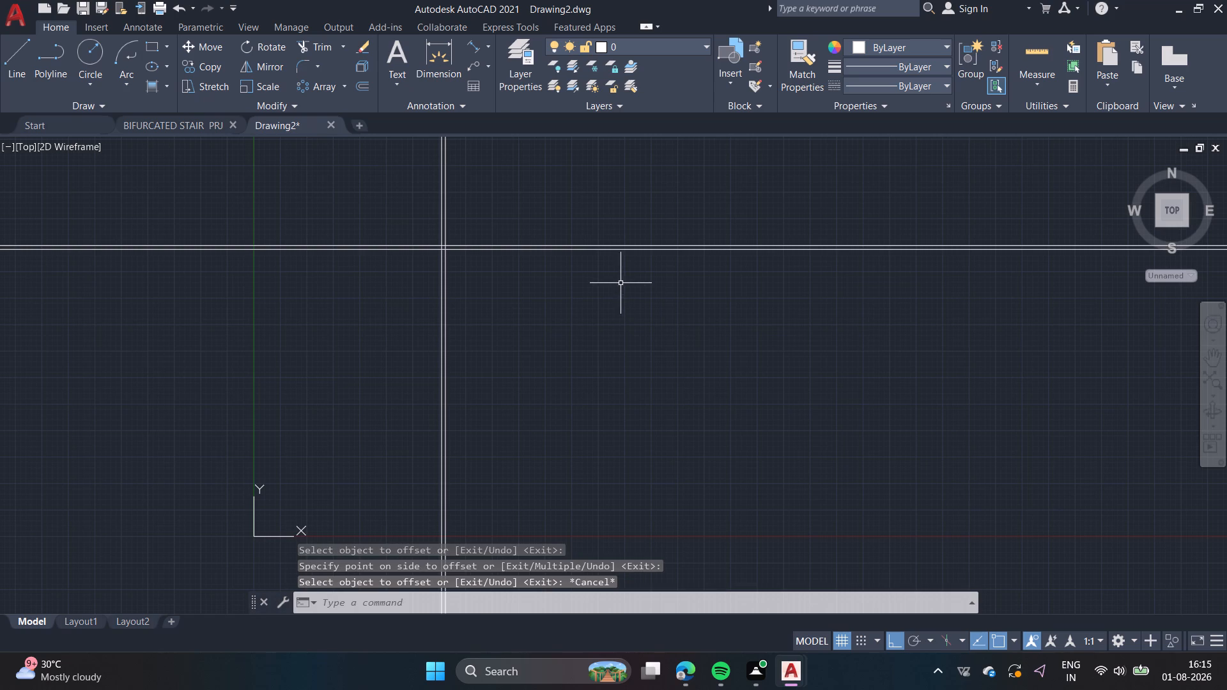
Offset the west line of the vertical construction pair 58'9" to the east.
left_click(367, 82)
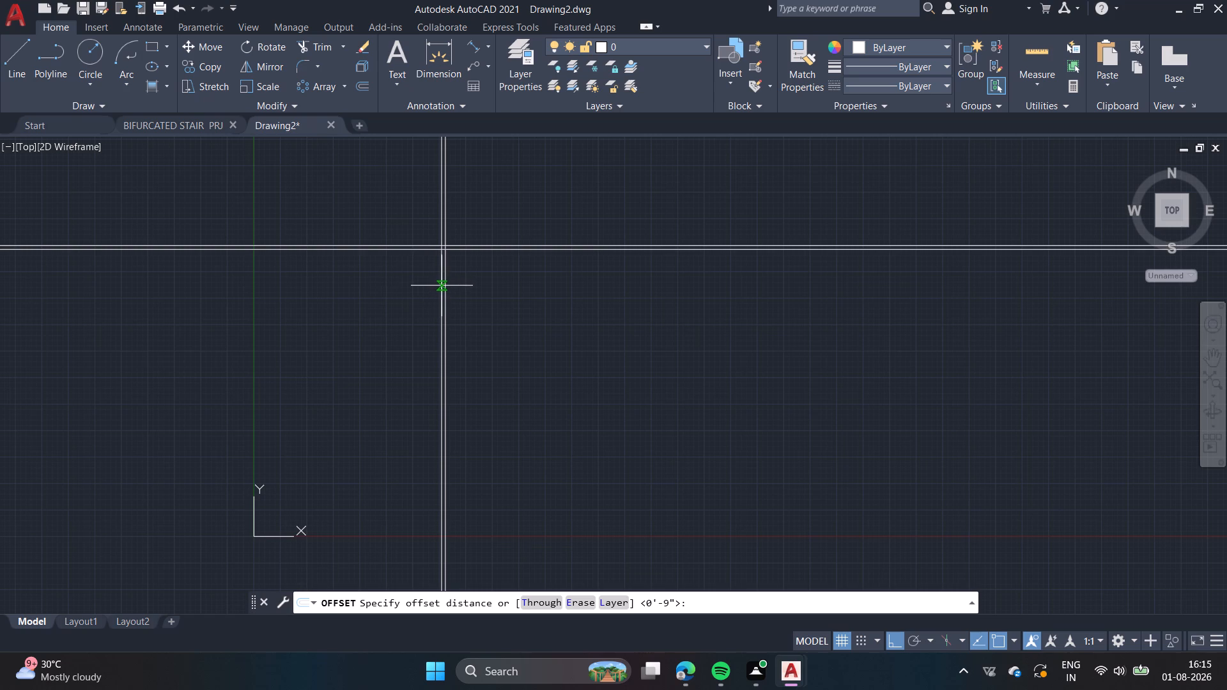
scroll(440, 284, "up", 4)
left_click(435, 284)
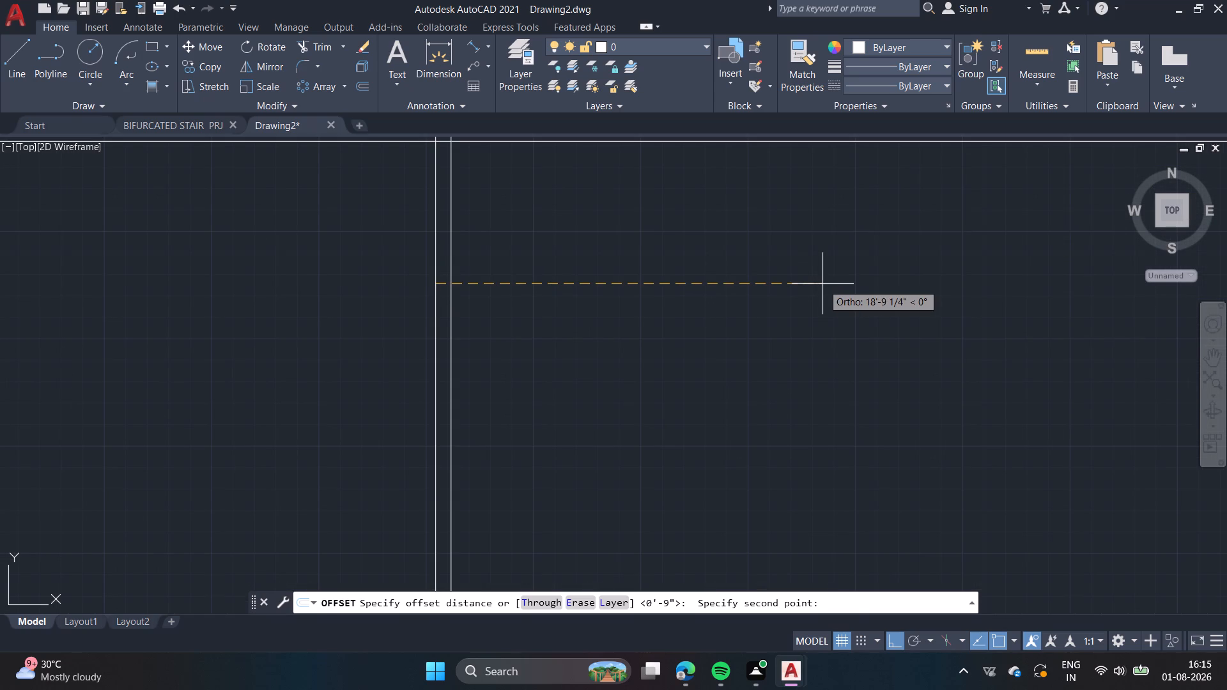
scroll(822, 284, "down", 4)
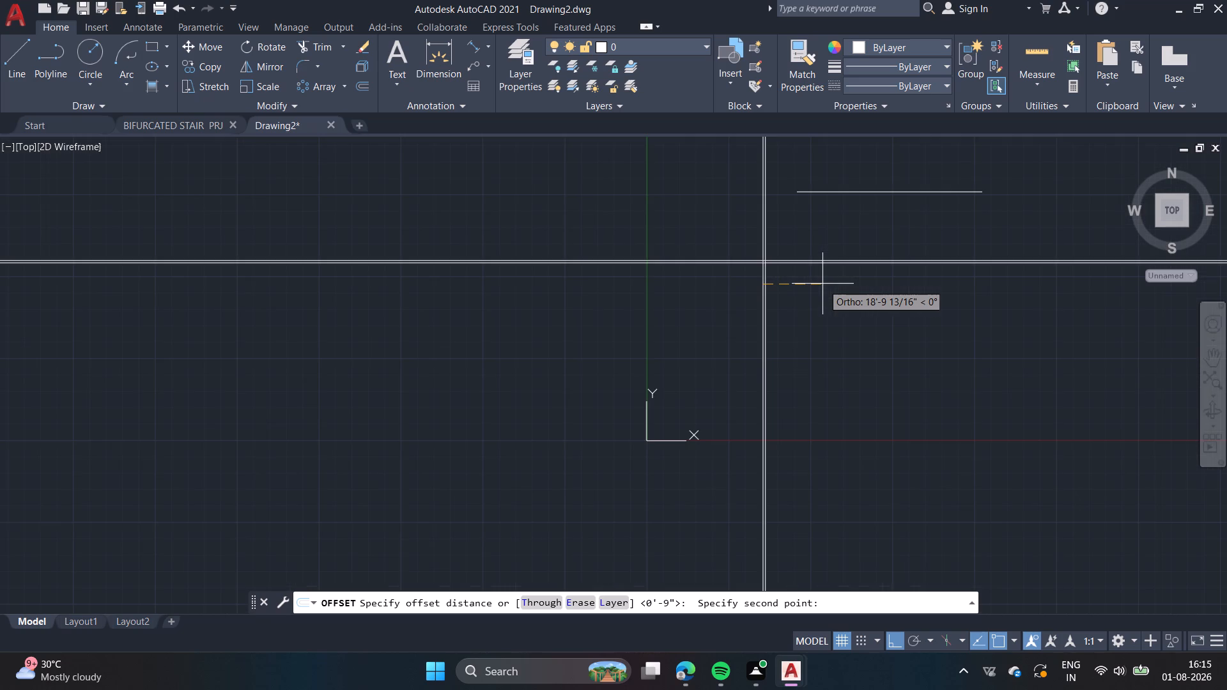
scroll(822, 284, "up", 2)
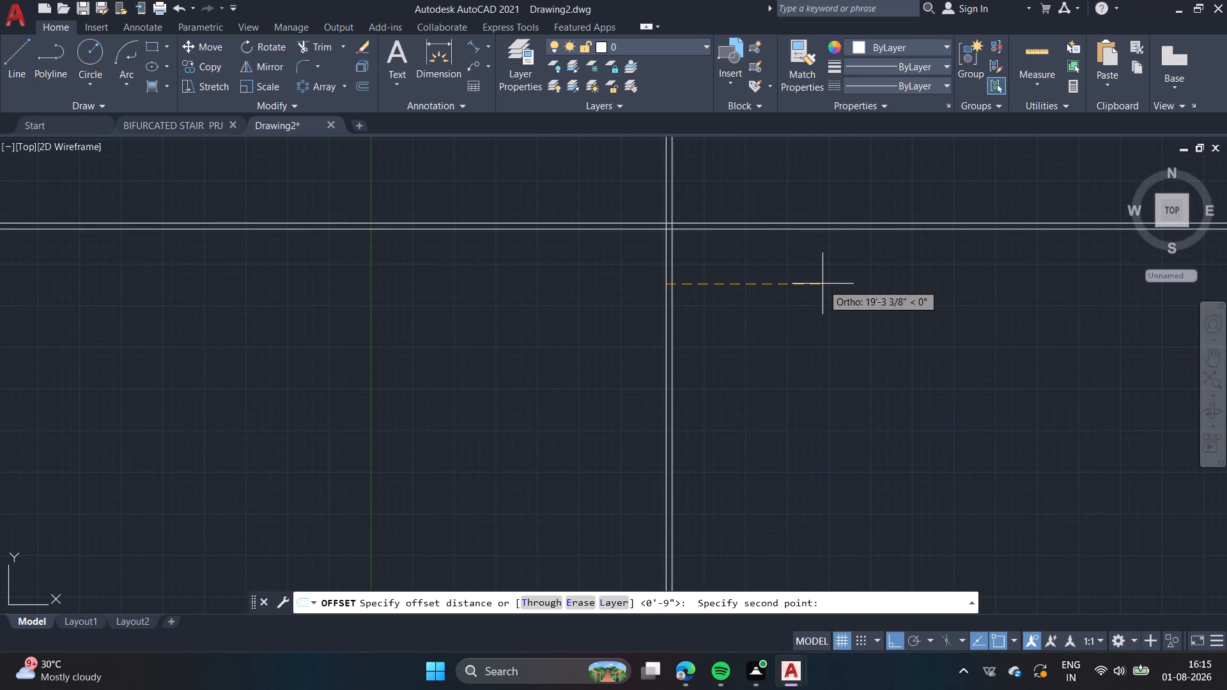
type("58'")
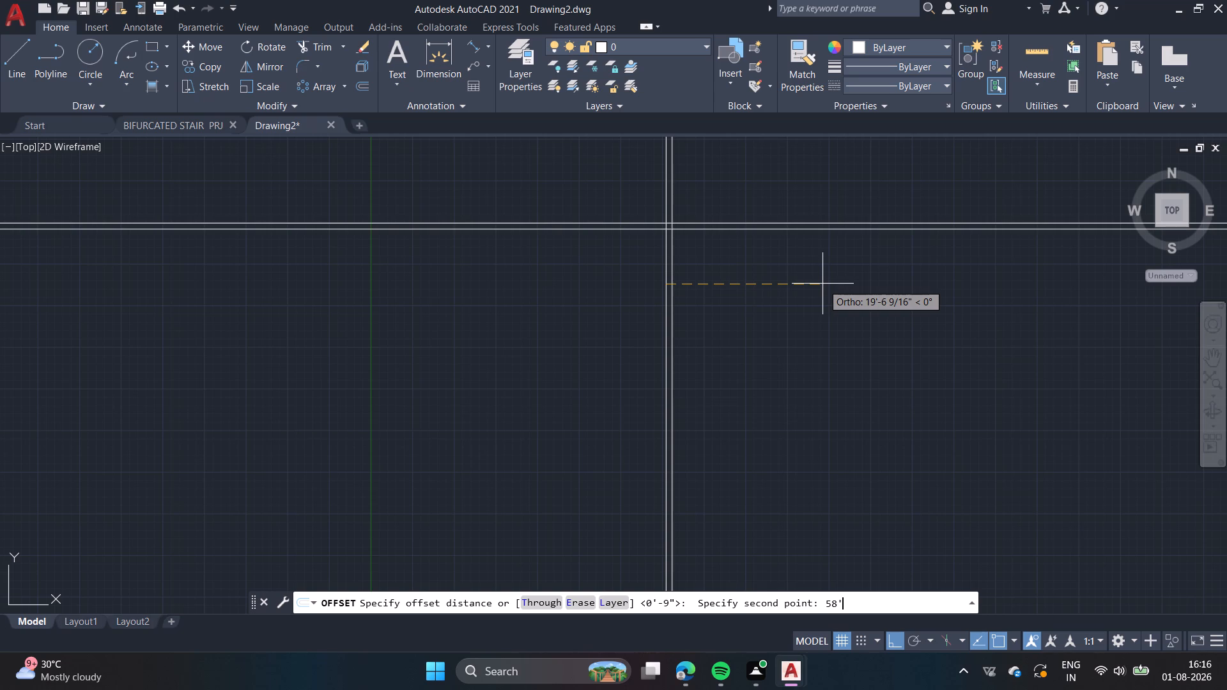
type("9\"")
key("Return")
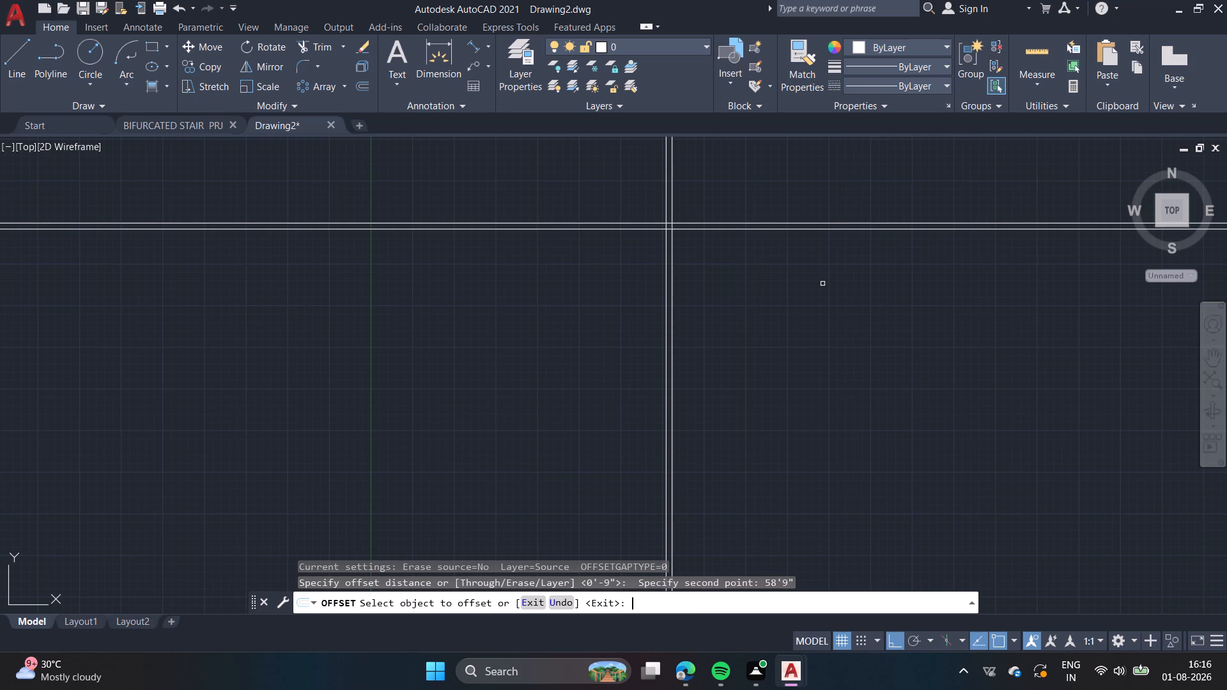
left_click(665, 304)
scroll(945, 323, "down", 1)
left_click(945, 323)
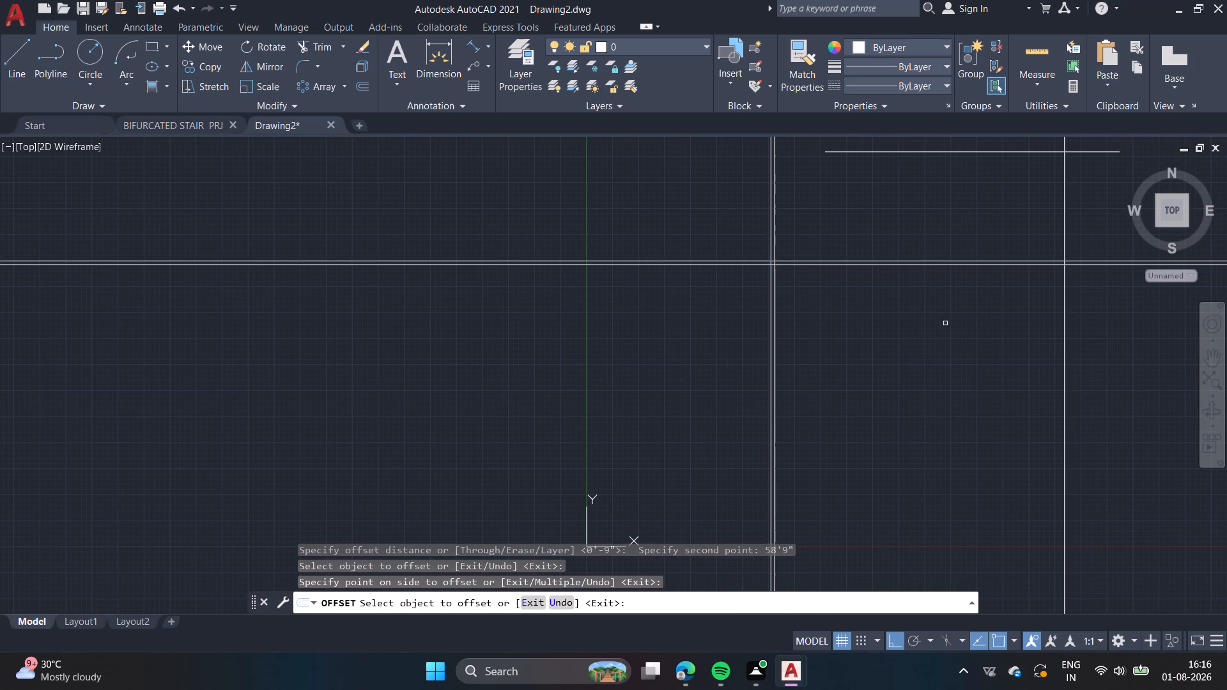
key("Escape")
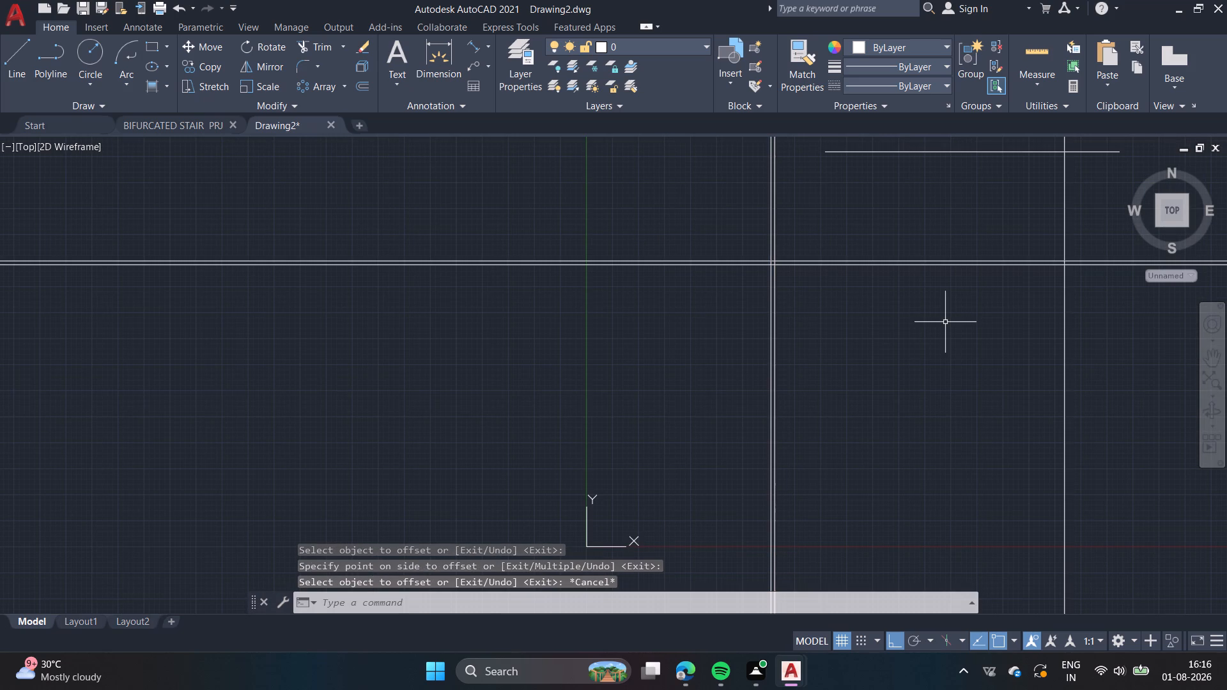
Select the leftover short horizontal line north of the construction lines.
left_click(923, 152)
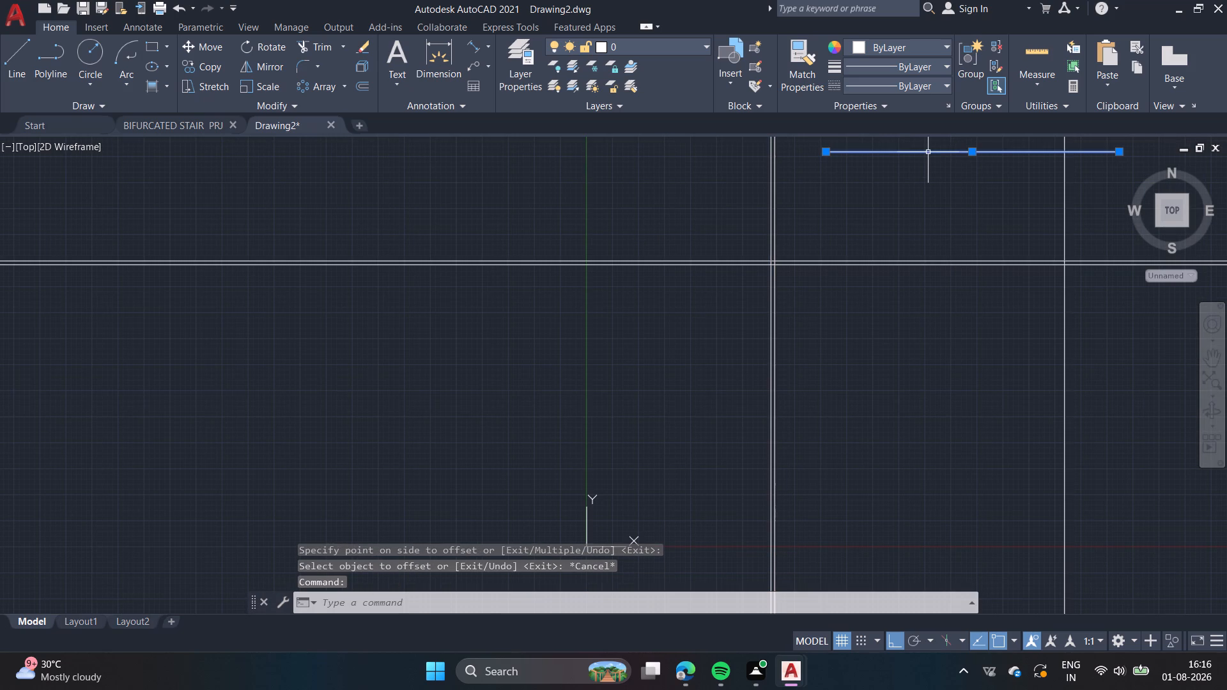
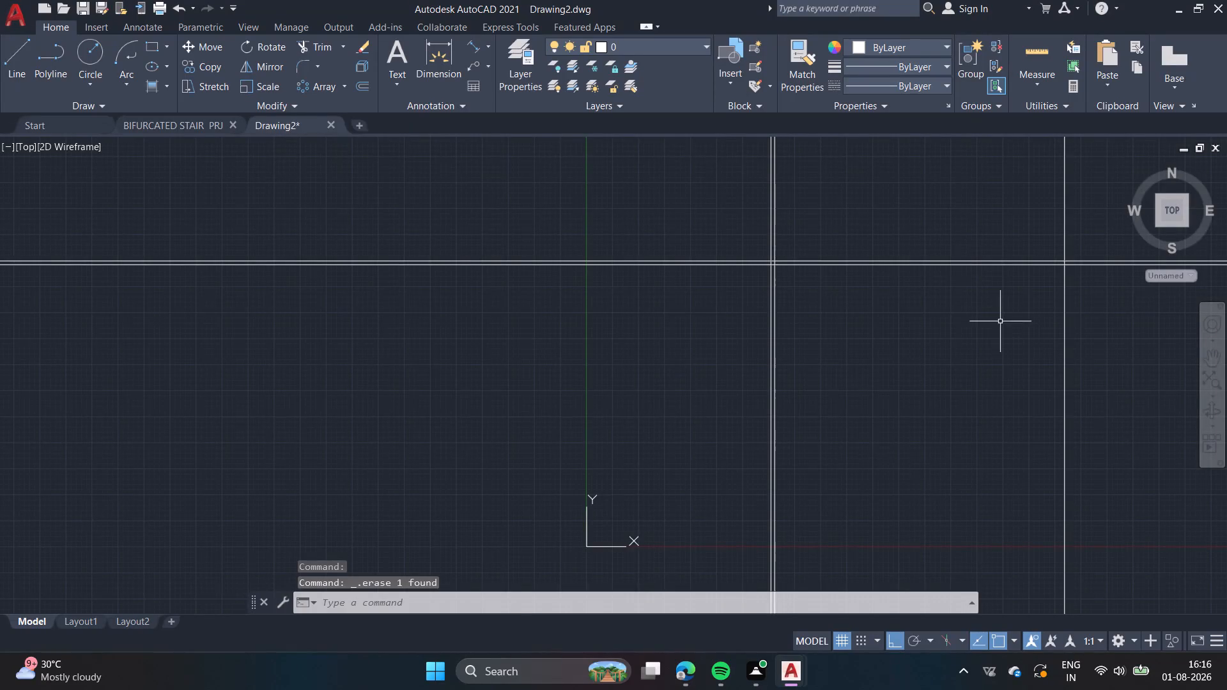
Offset the easternmost vertical construction line 9" to the west to form the east wall pair.
left_click(360, 83)
left_click(1066, 426)
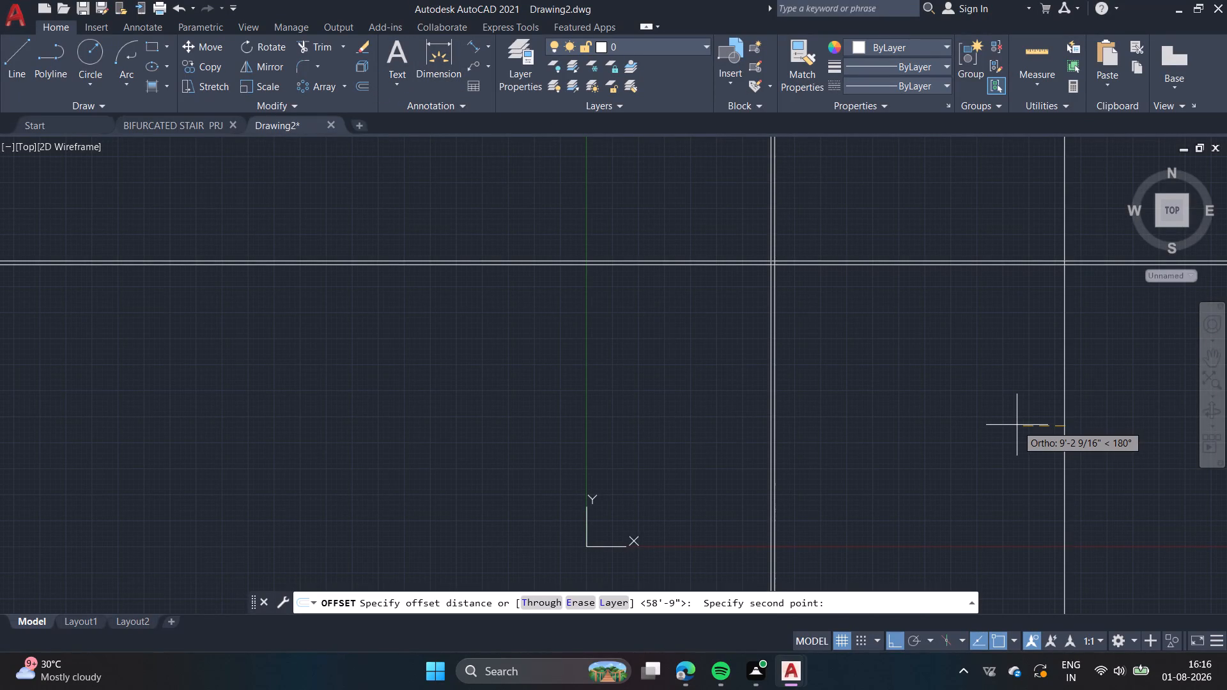
type("9\"")
key("Return")
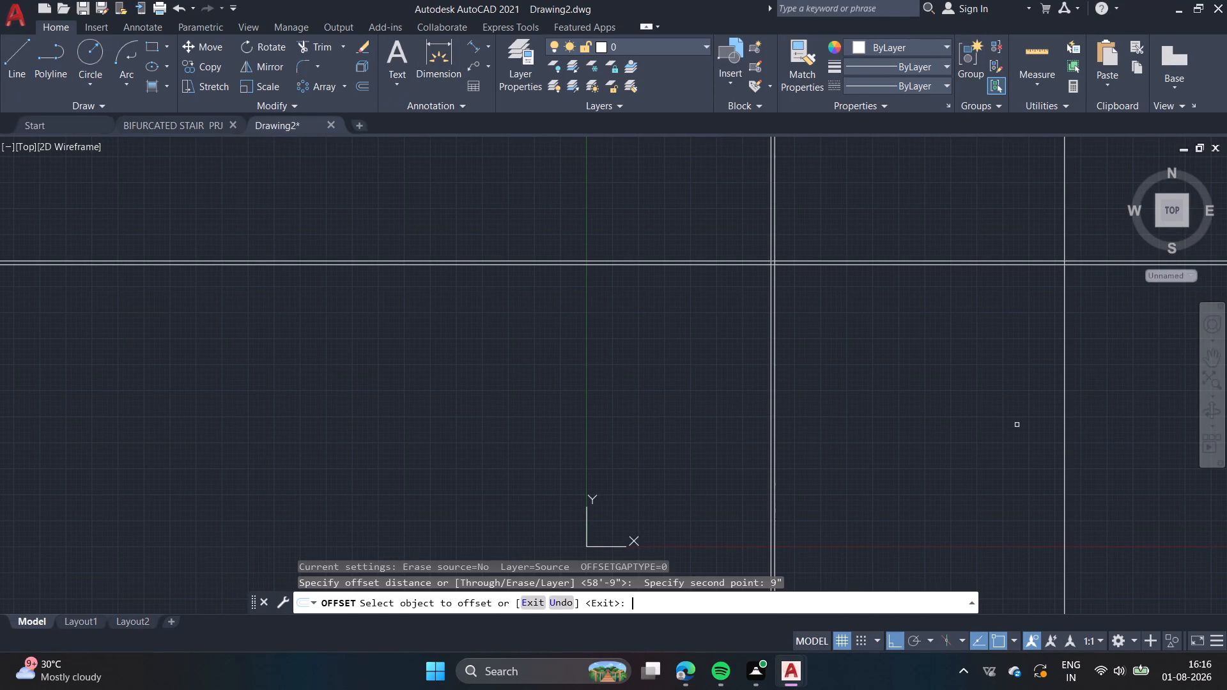
left_click(1065, 385)
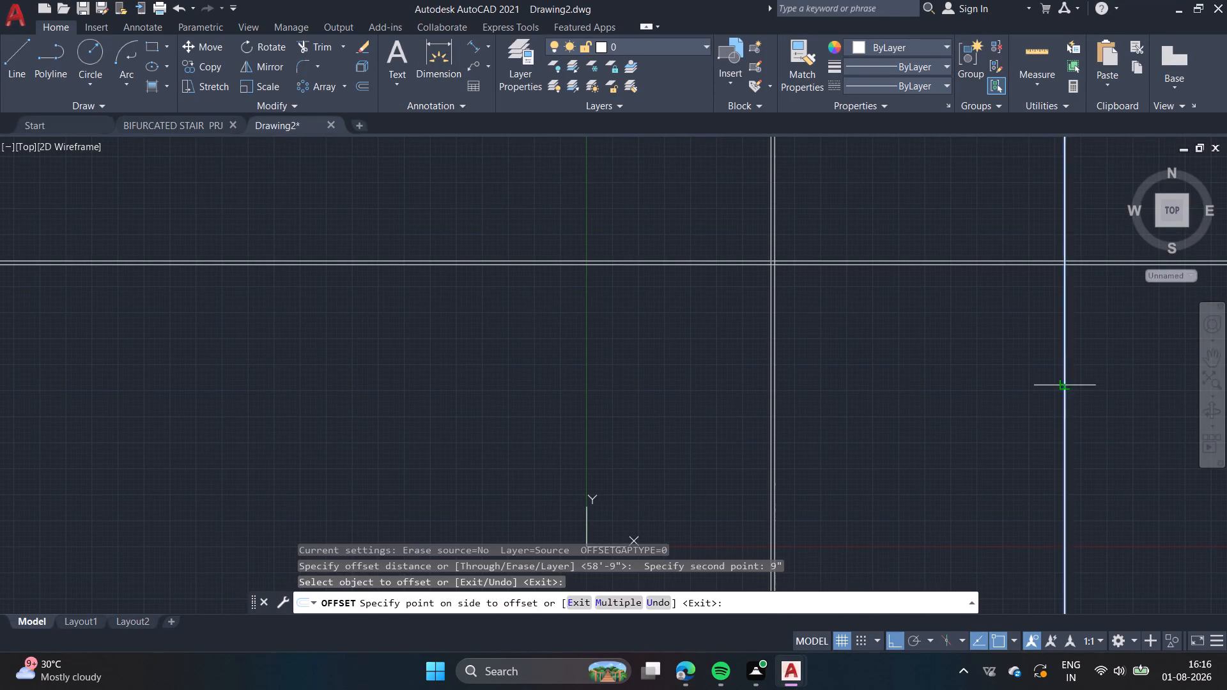
left_click(936, 410)
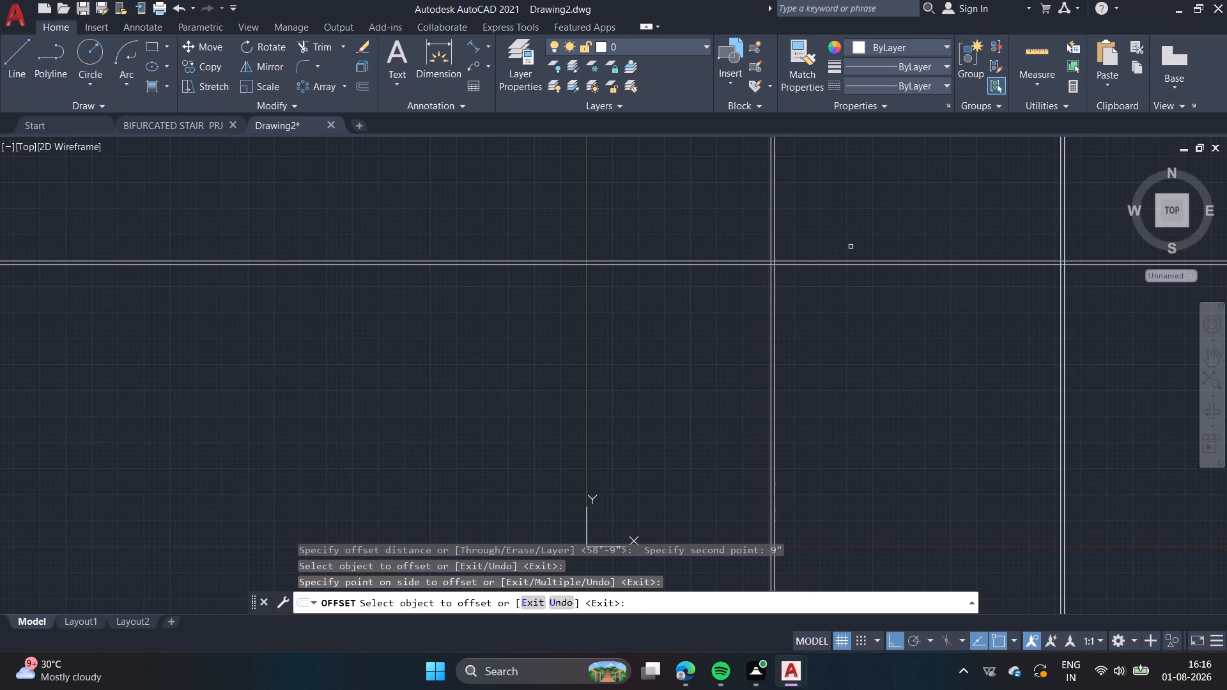
key("Escape")
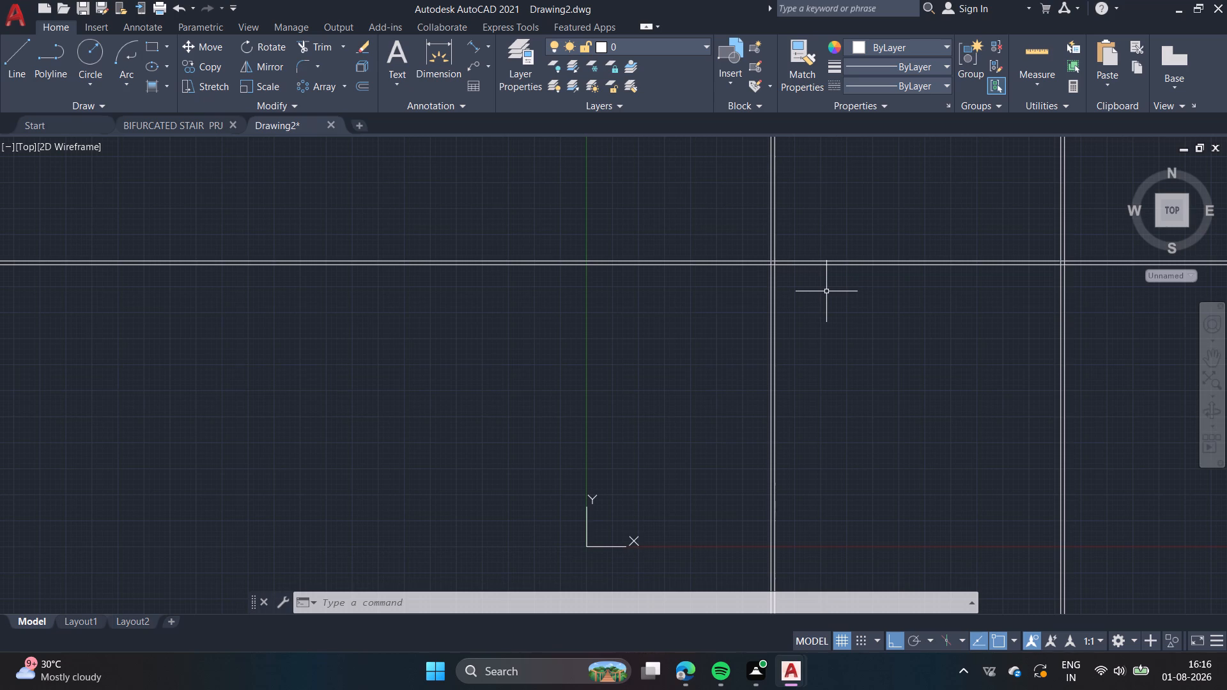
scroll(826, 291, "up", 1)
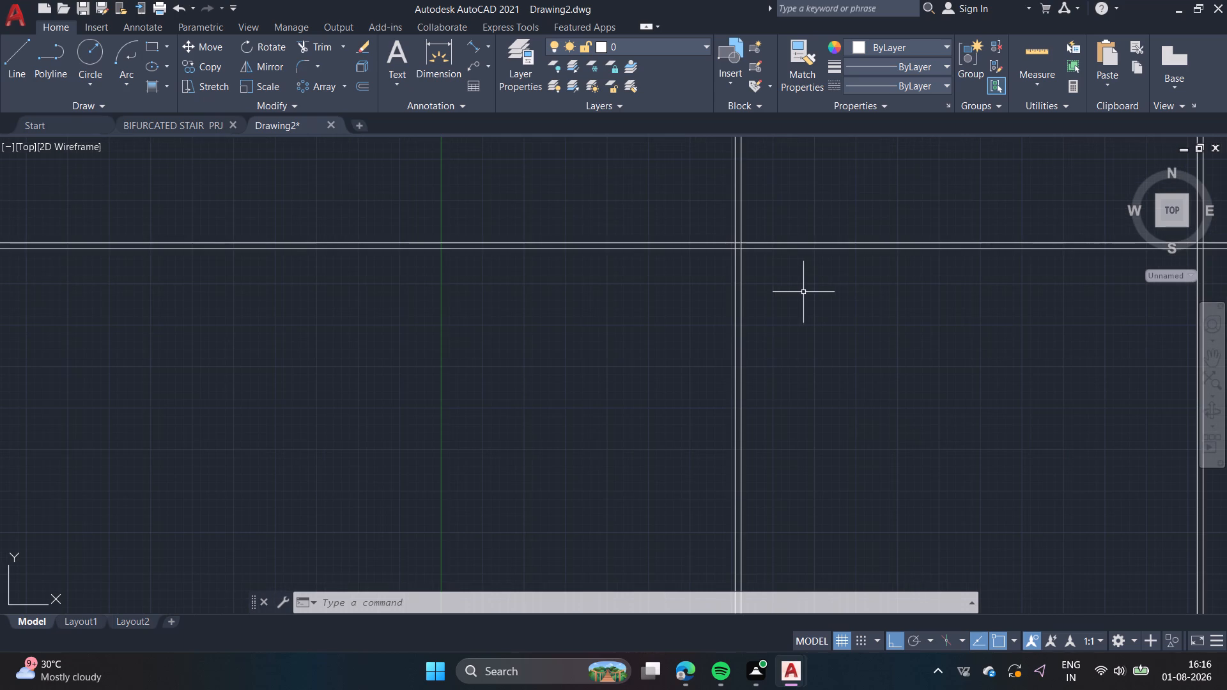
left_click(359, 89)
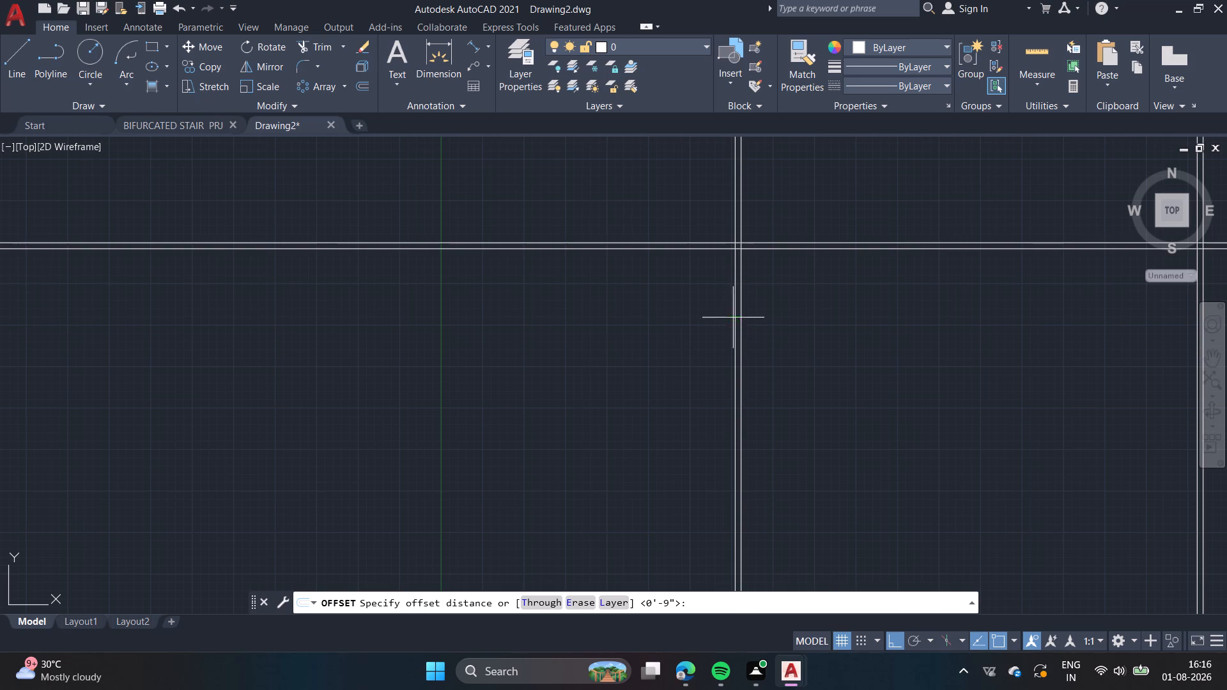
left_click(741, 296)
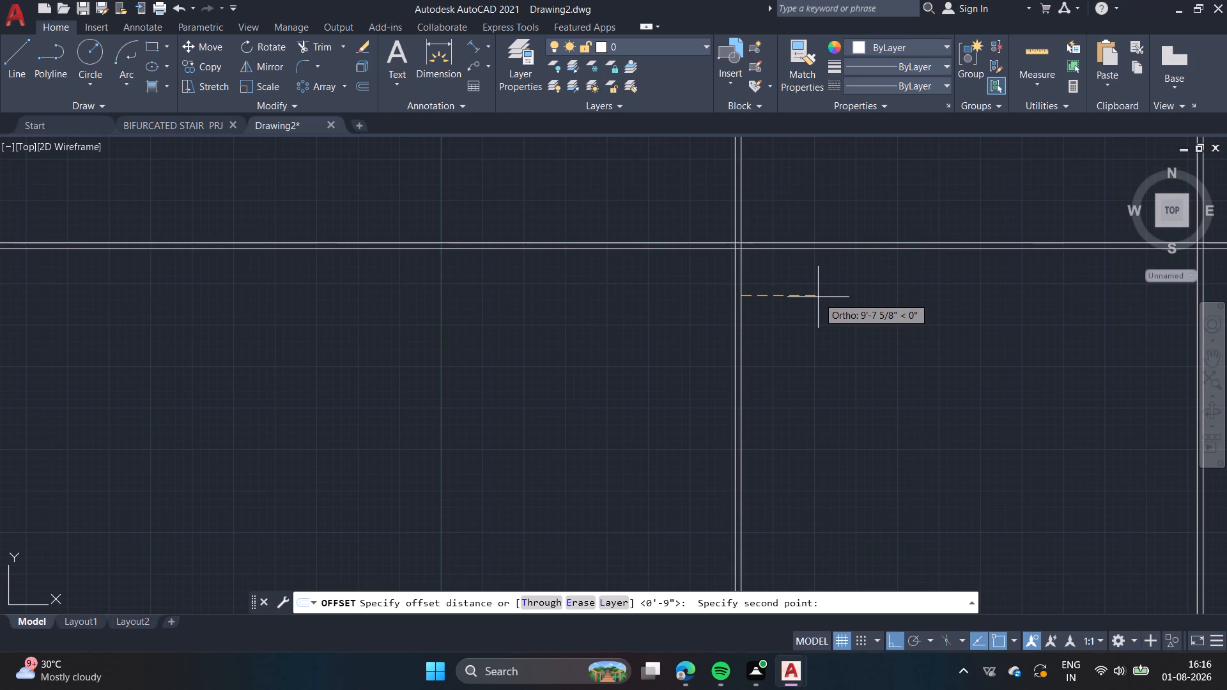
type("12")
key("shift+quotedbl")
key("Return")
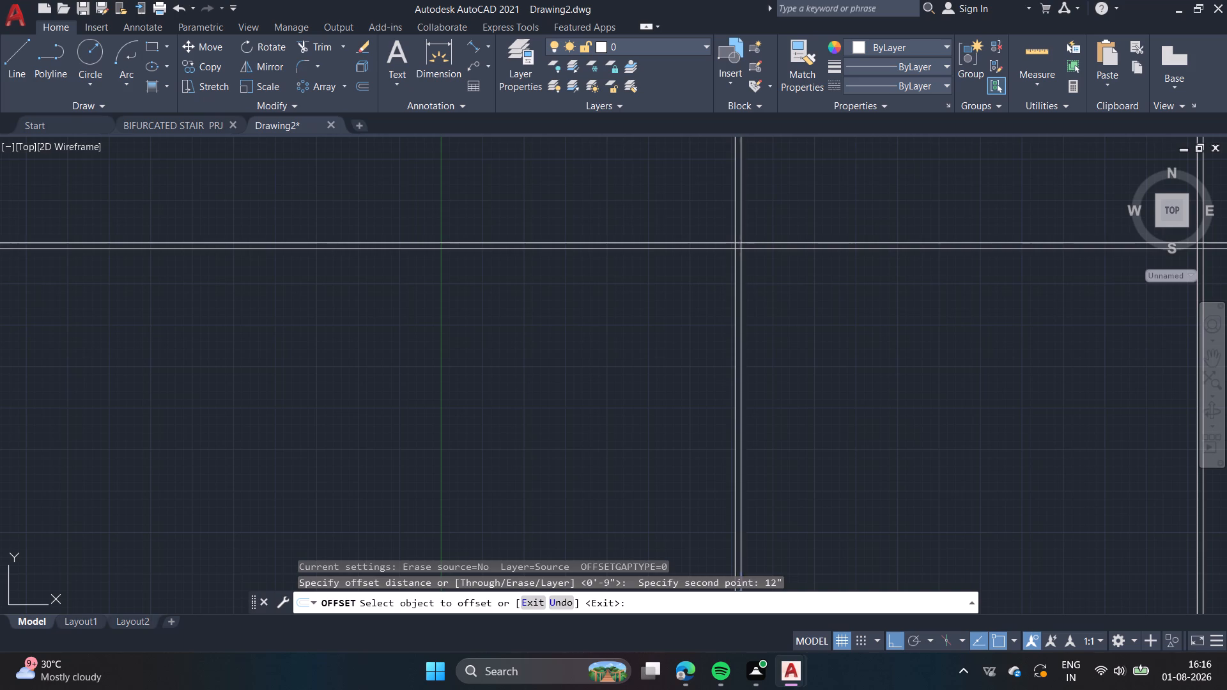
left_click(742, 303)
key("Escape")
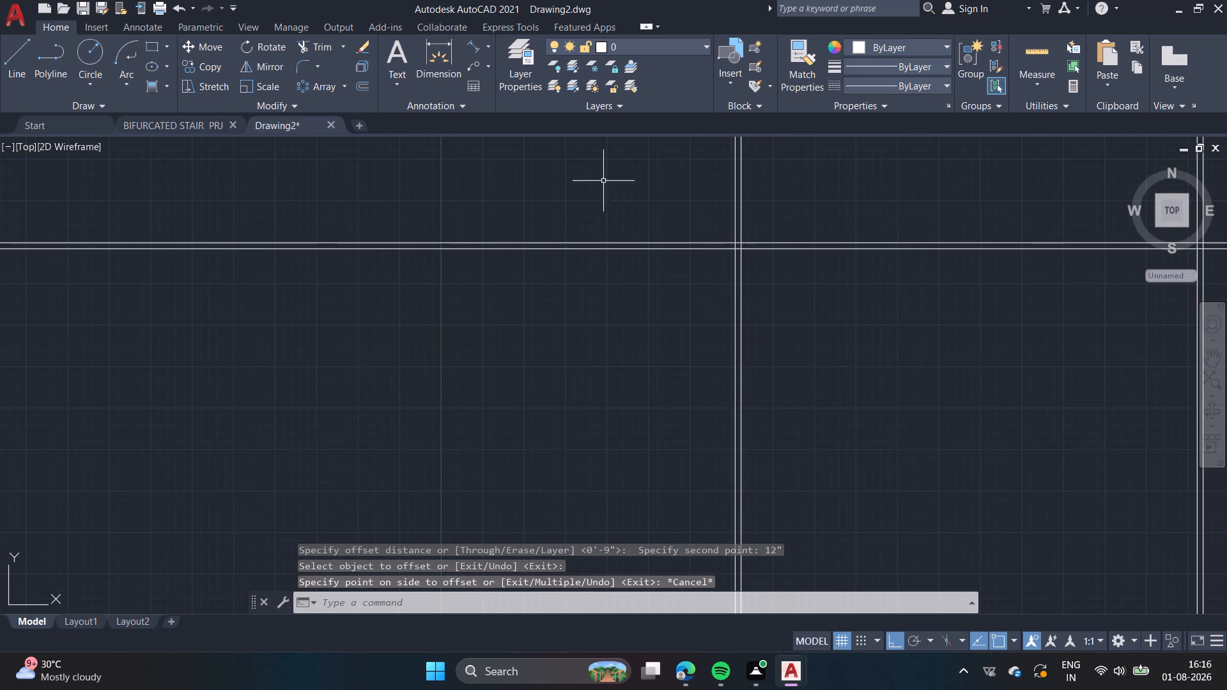
Offset the inner line of the west vertical wall pair 12' to the east.
left_click(360, 80)
left_click(744, 290)
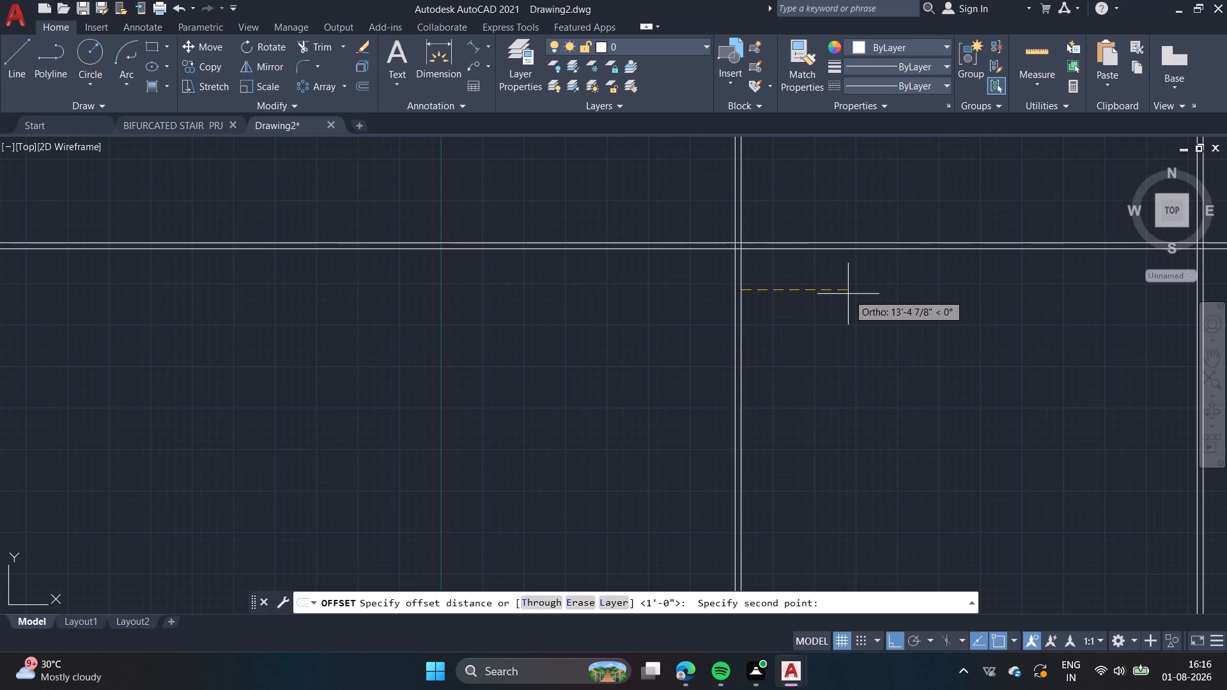
type("12'")
key("Return")
left_click_drag(739, 322, 750, 324)
left_click(850, 348)
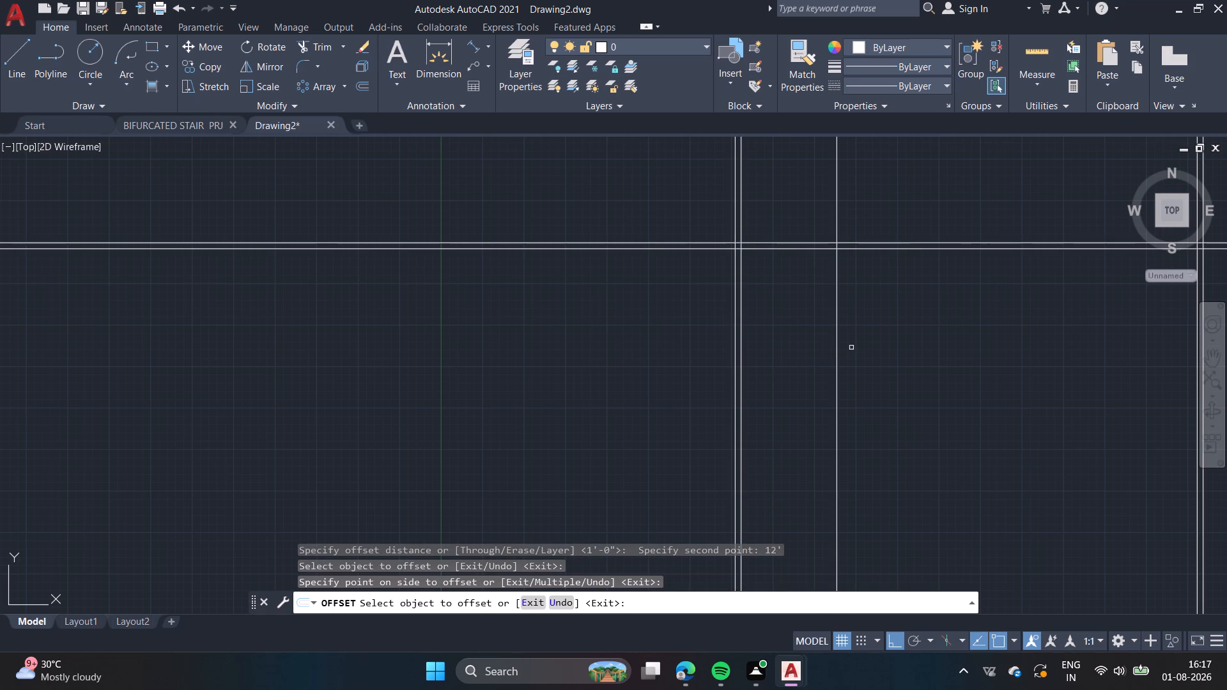
key("space")
Offset the single vertical line east of the west wall pair 9" to the east to form a second pair.
key("space")
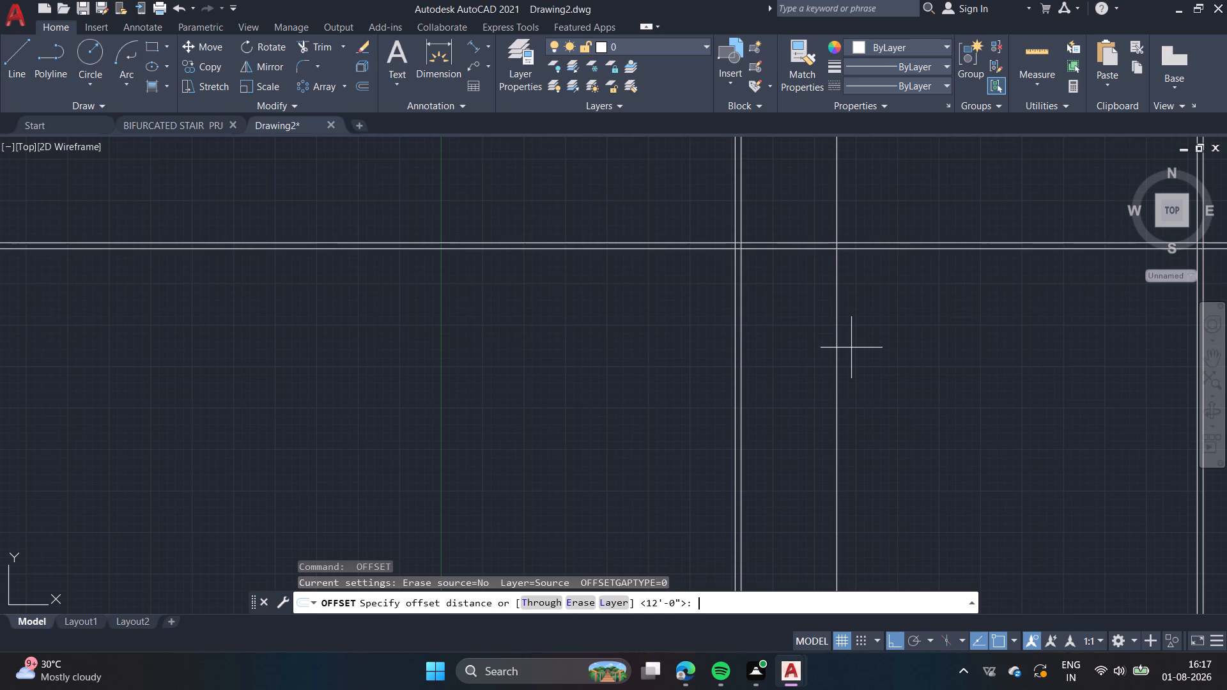
type("9\"")
key("Return")
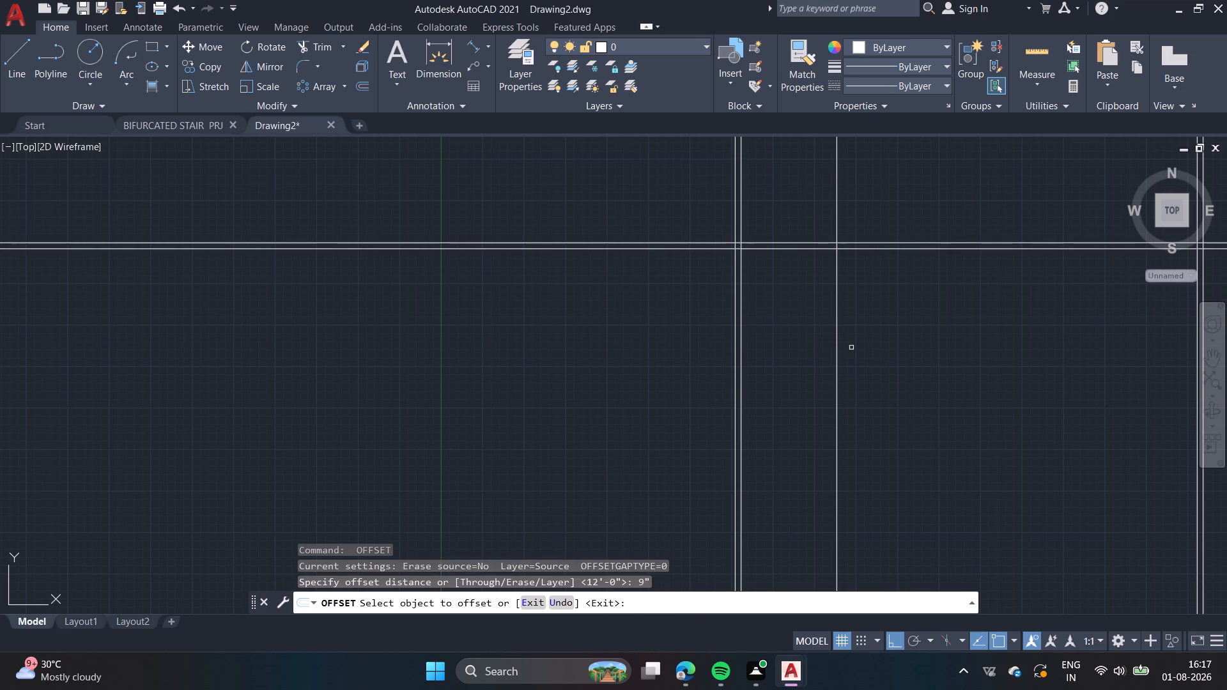
left_click(838, 348)
left_click(867, 348)
scroll(890, 351, "down", 1)
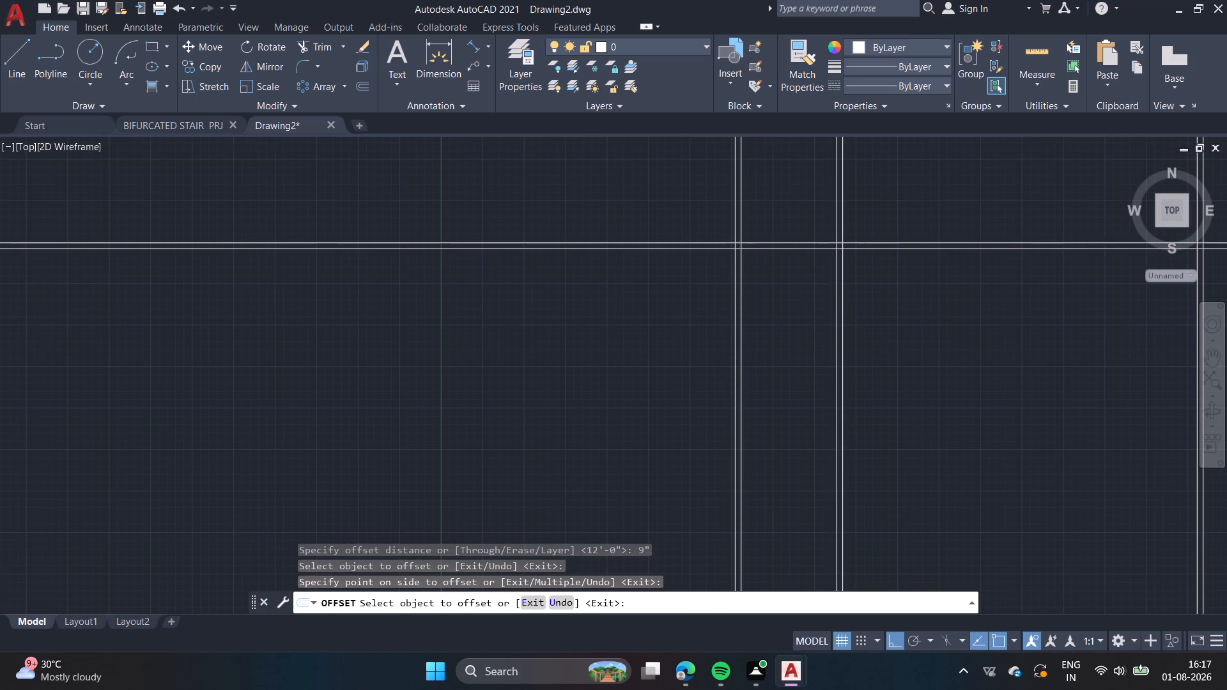
scroll(890, 351, "down", 2)
scroll(900, 349, "up", 3)
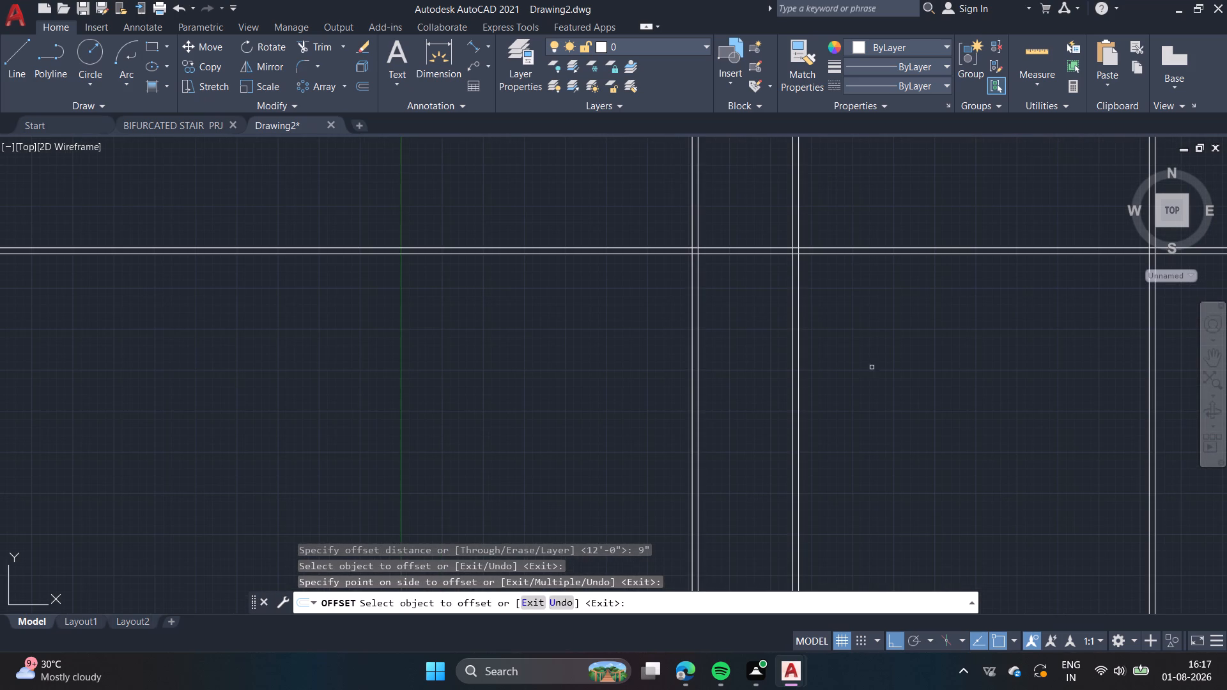
middle_click_drag(859, 374, 847, 351)
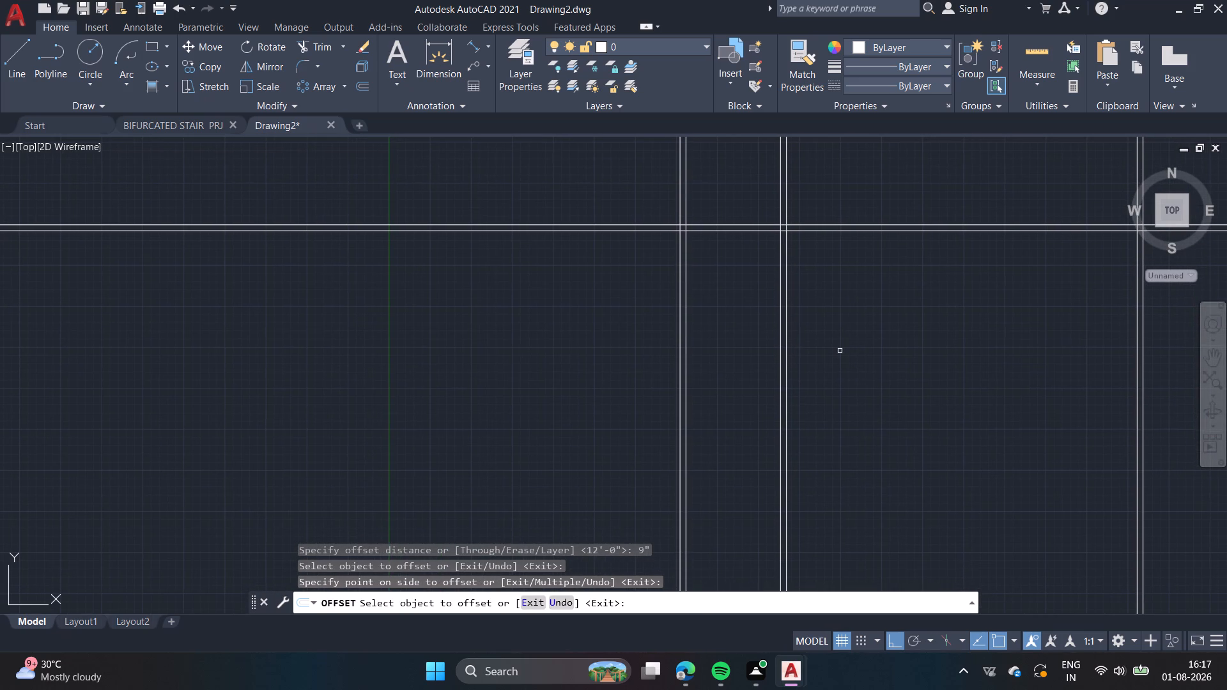
key("space")
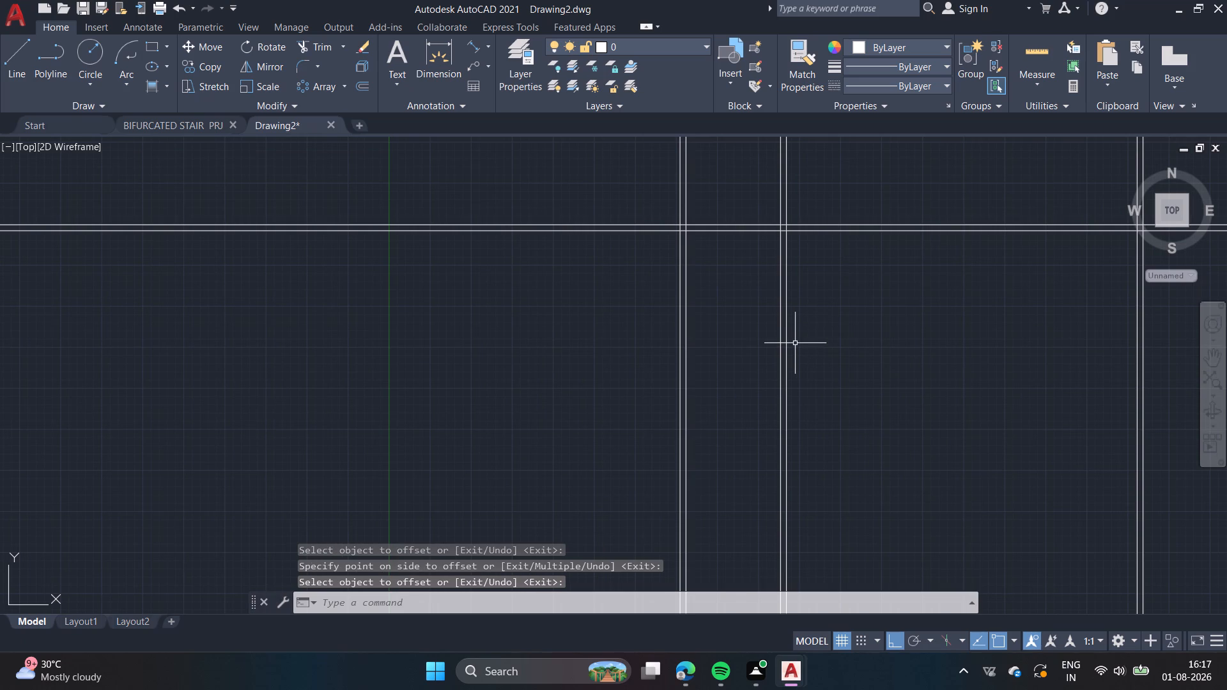
Offset the east line of the second vertical wall pair 12' to the east.
key("space")
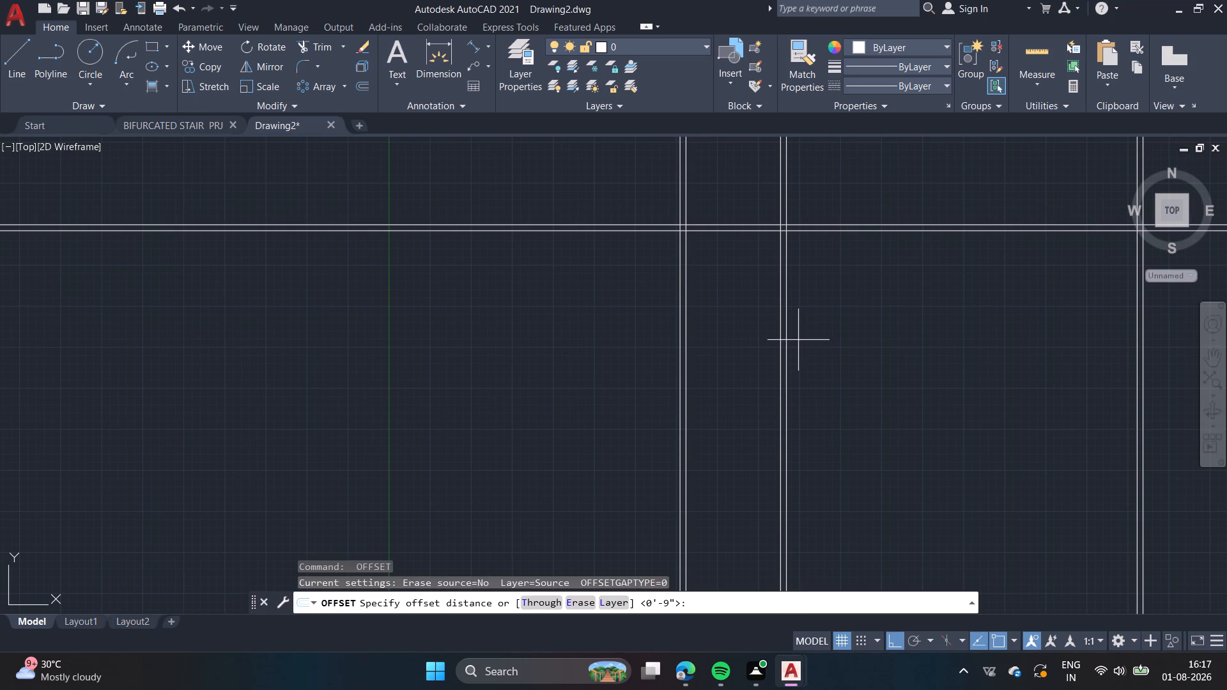
type("12'")
key("Return")
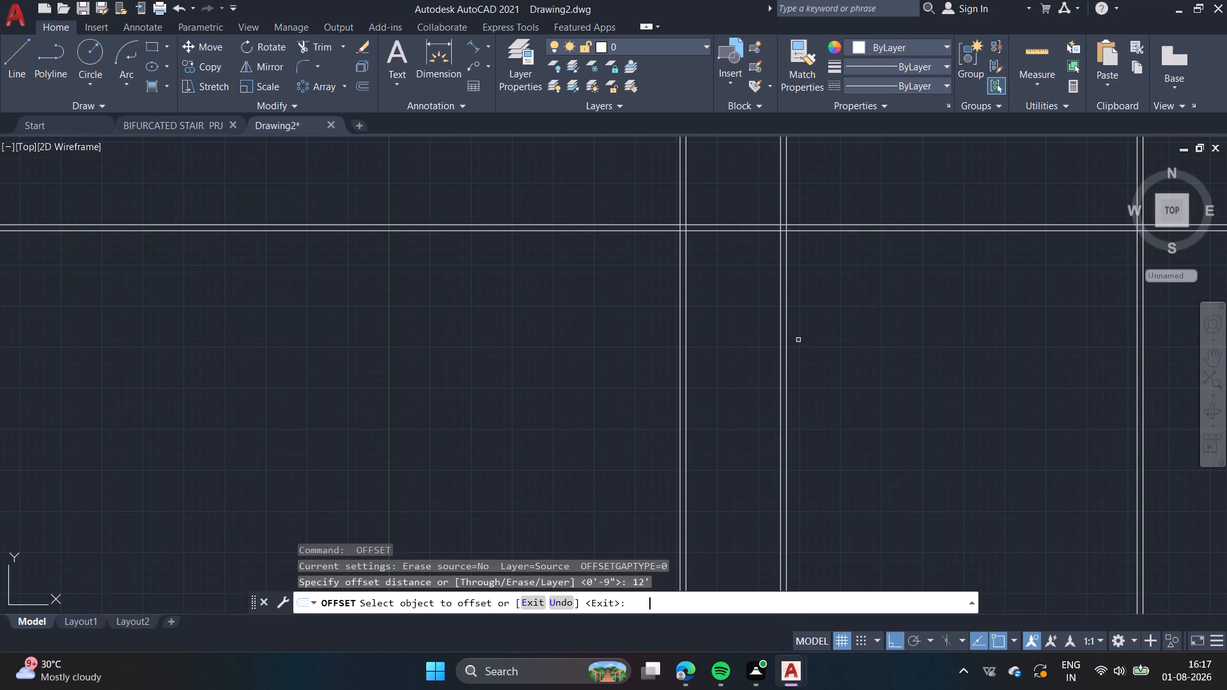
left_click(787, 303)
left_click(847, 320)
key("space")
Offset the single vertical line east of the second wall pair 9" to the east to form a third pair.
key("space")
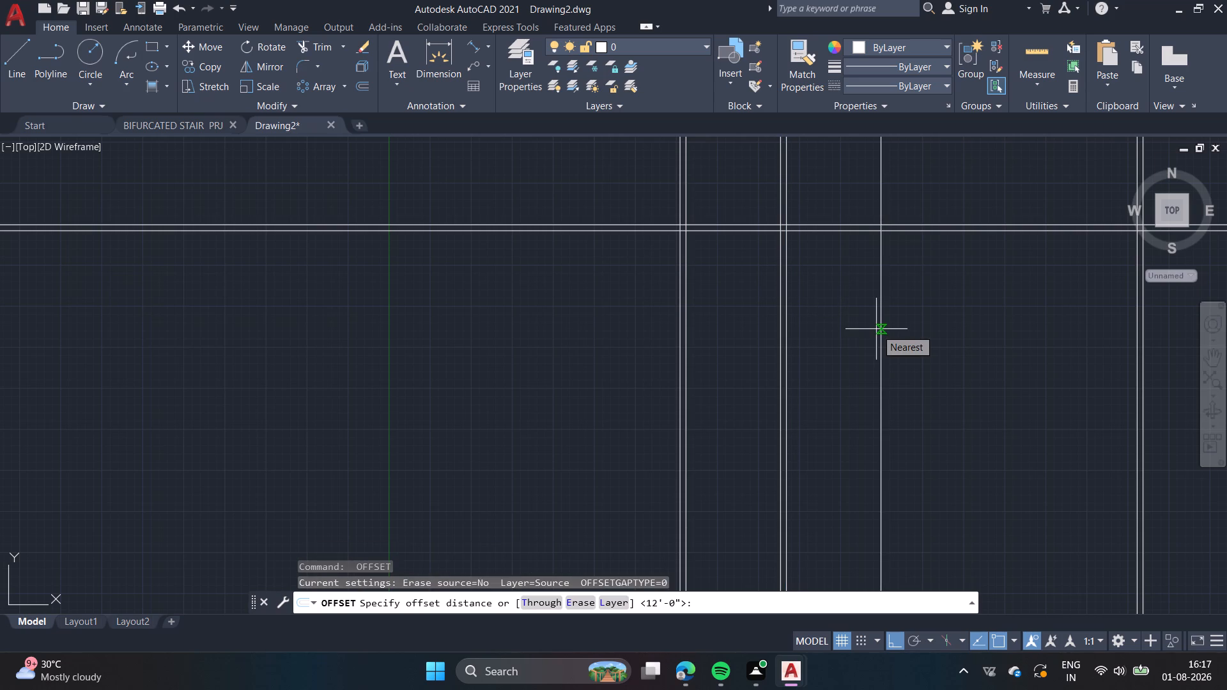
key("9")
key("apostrophe")
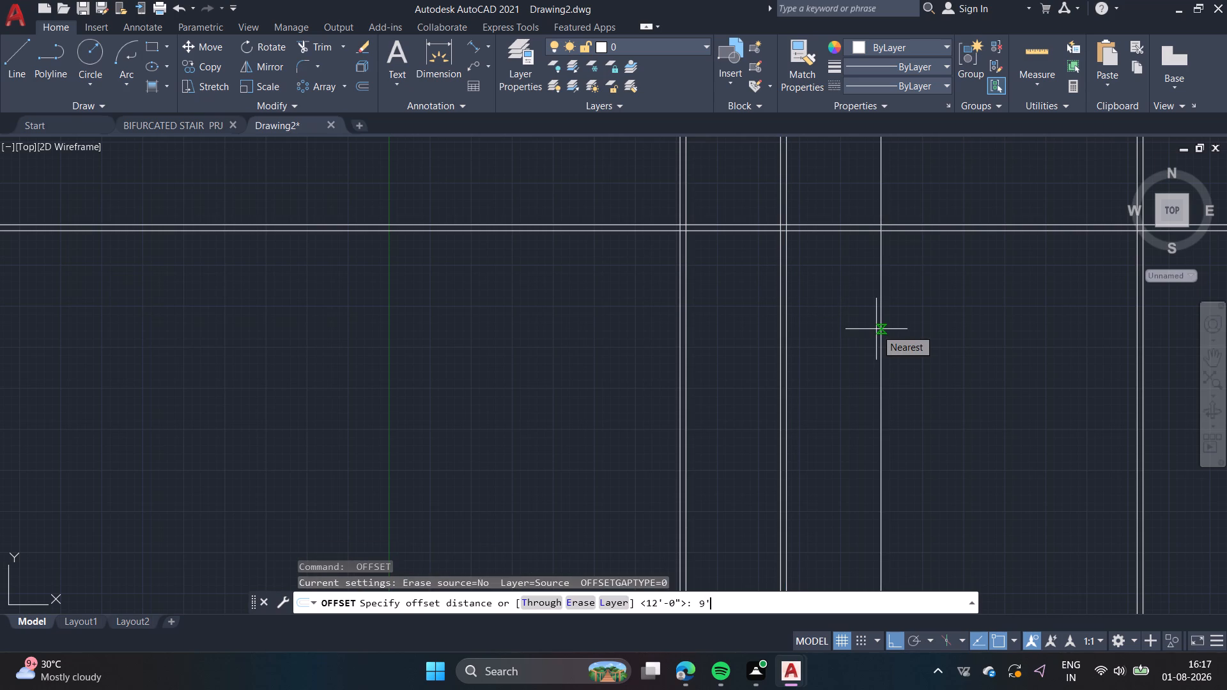
key("BackSpace")
key("shift+quotedbl")
key("space")
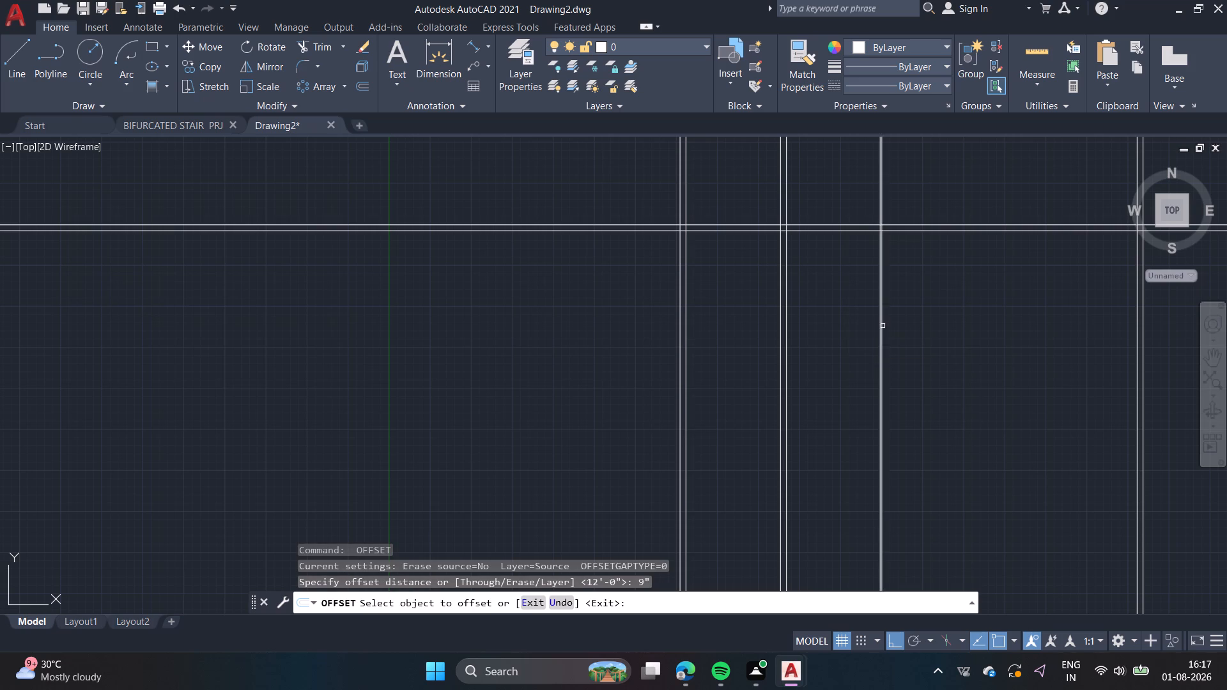
left_click(884, 326)
left_click(879, 326)
left_click(910, 326)
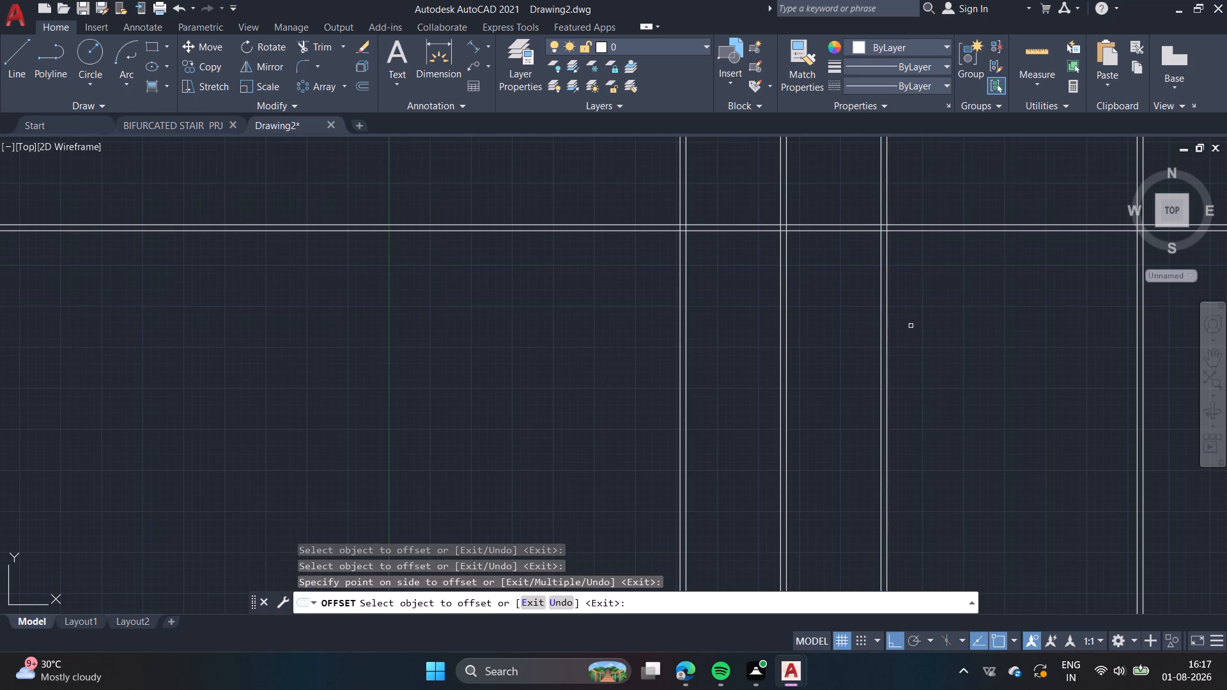
key("space")
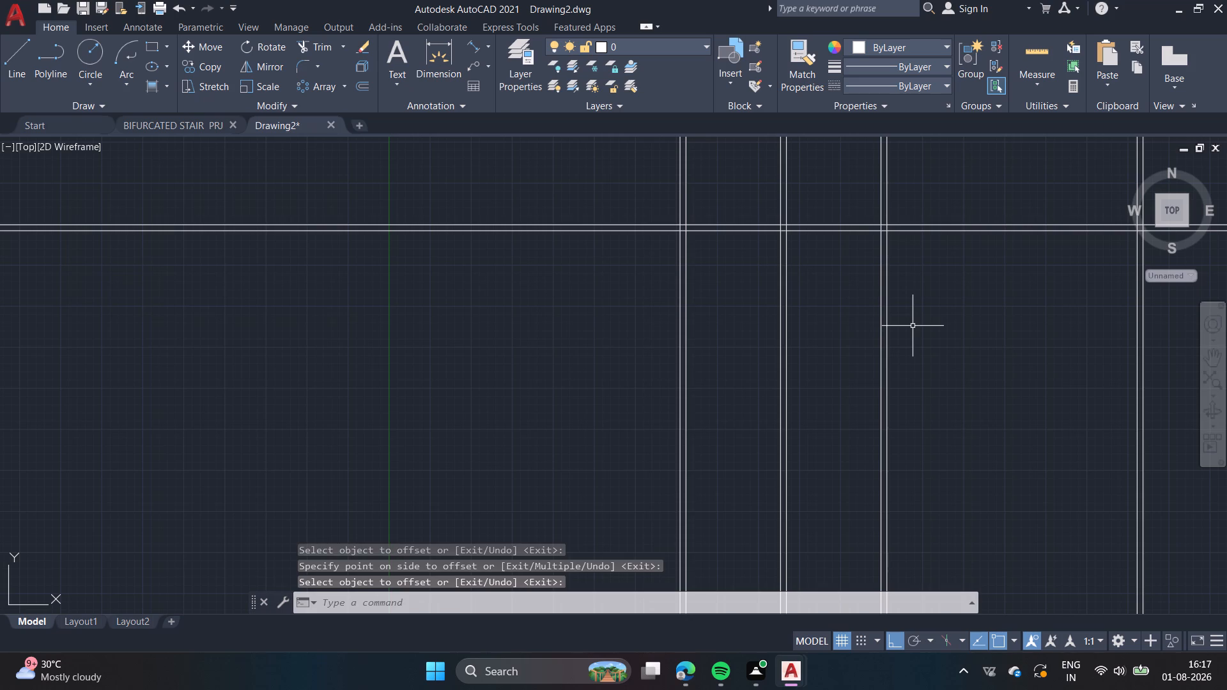
Offset the east line of the third vertical wall pair 12' to the east.
key("space")
type("12")
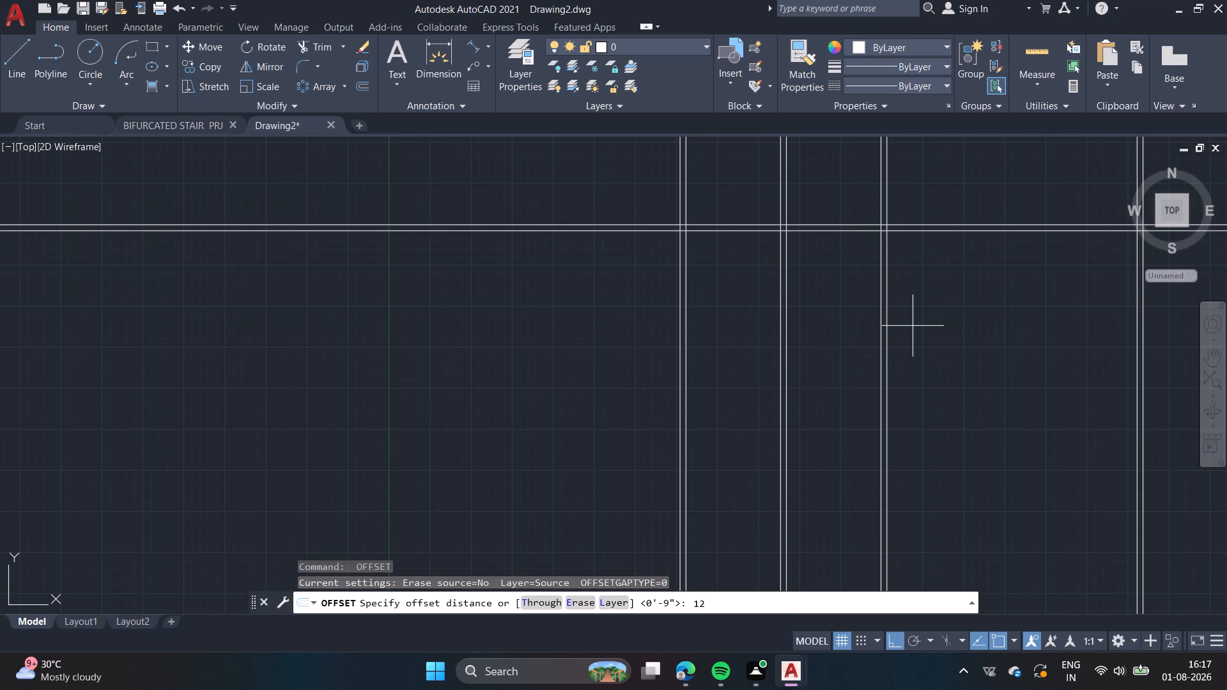
key("apostrophe")
key("Return")
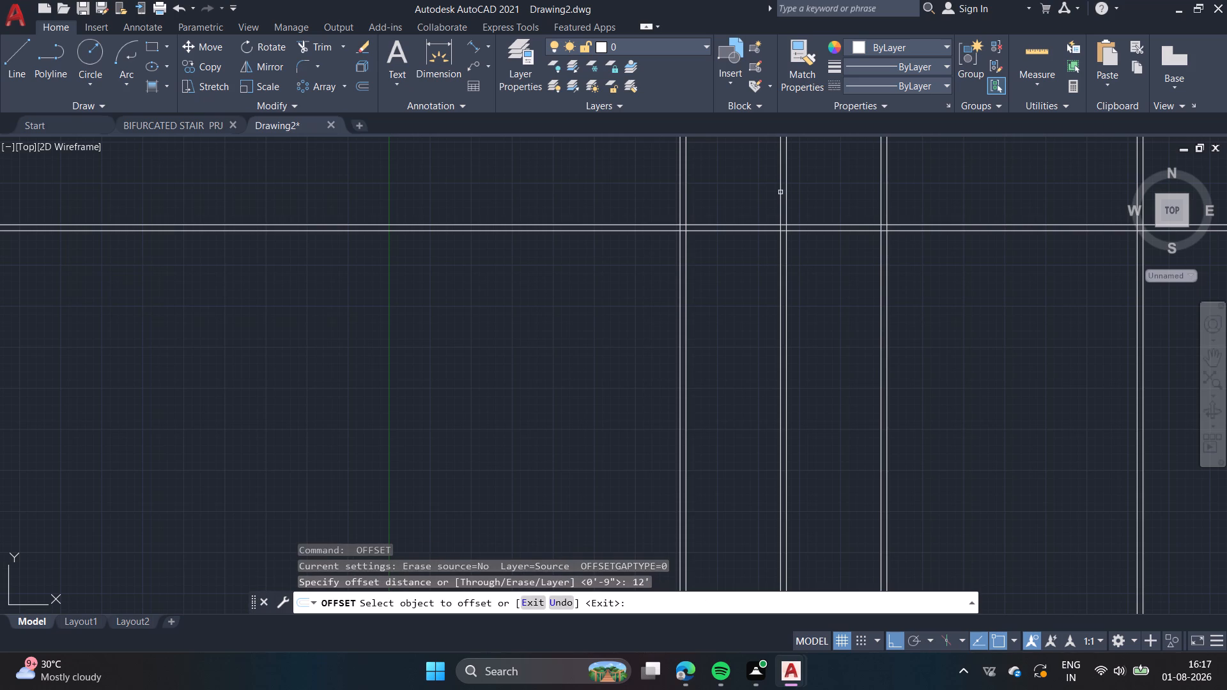
left_click(888, 328)
left_click(923, 332)
key("space")
Offset the single vertical line east of the third wall pair 9" to the east to form a fourth pair.
key("space")
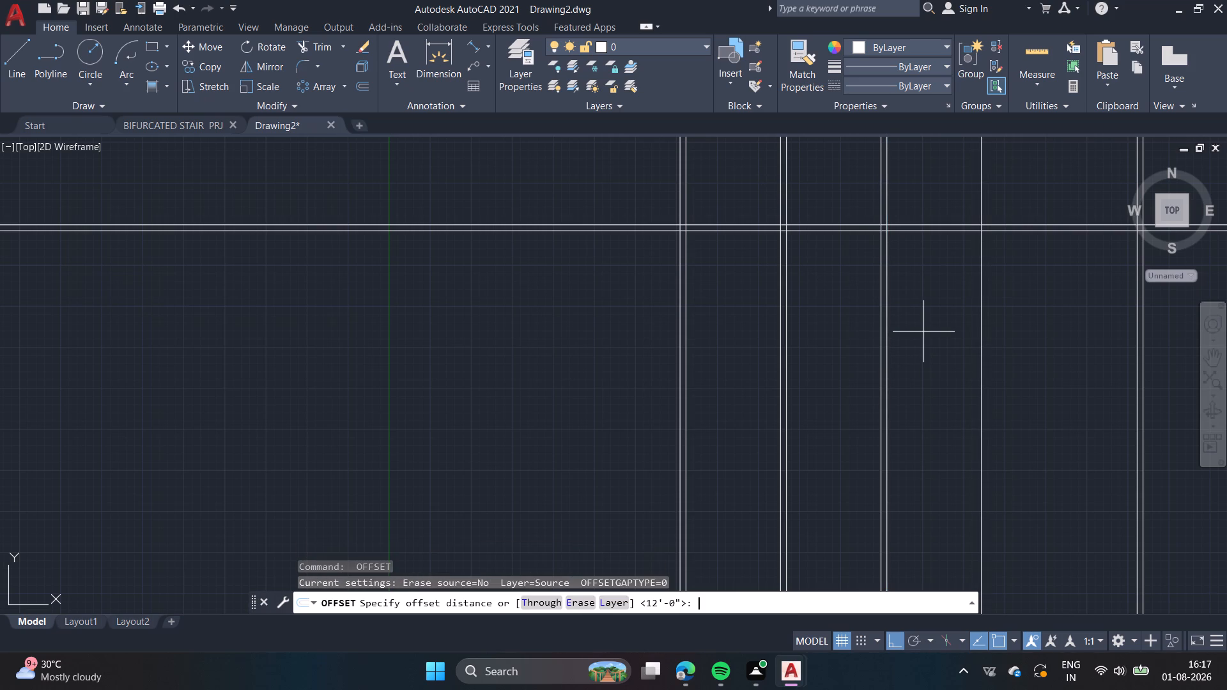
key("3")
key("BackSpace")
type("9\"")
key("Return")
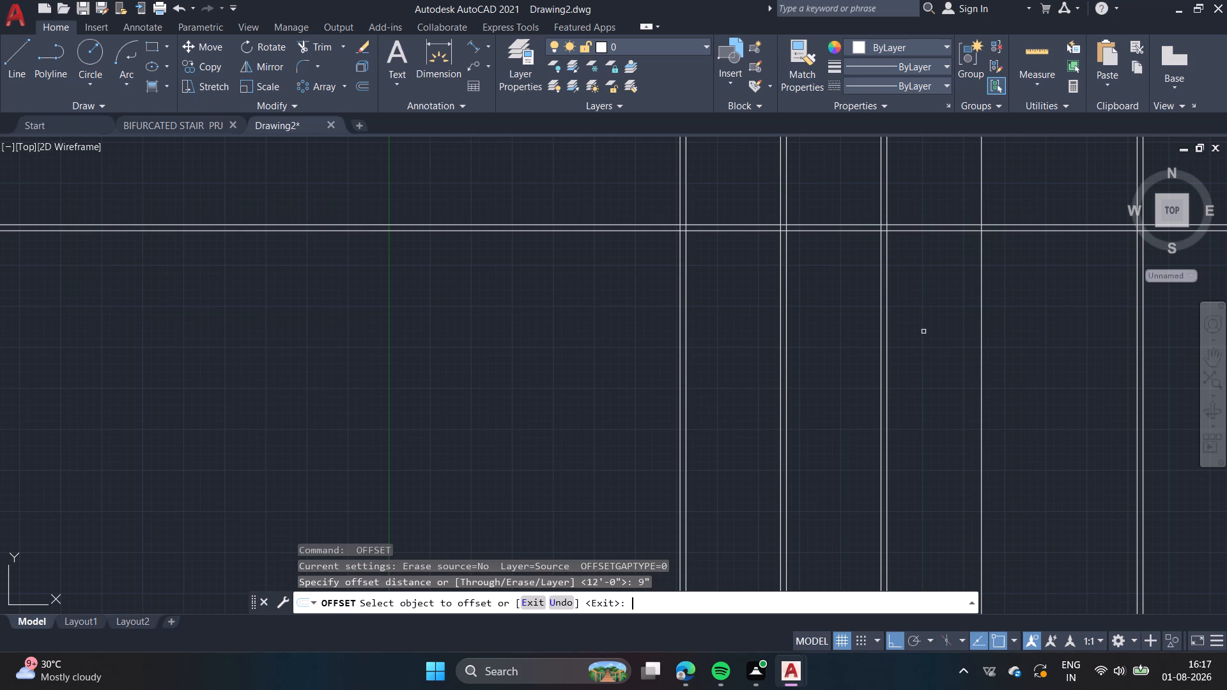
left_click(982, 332)
left_click(1017, 331)
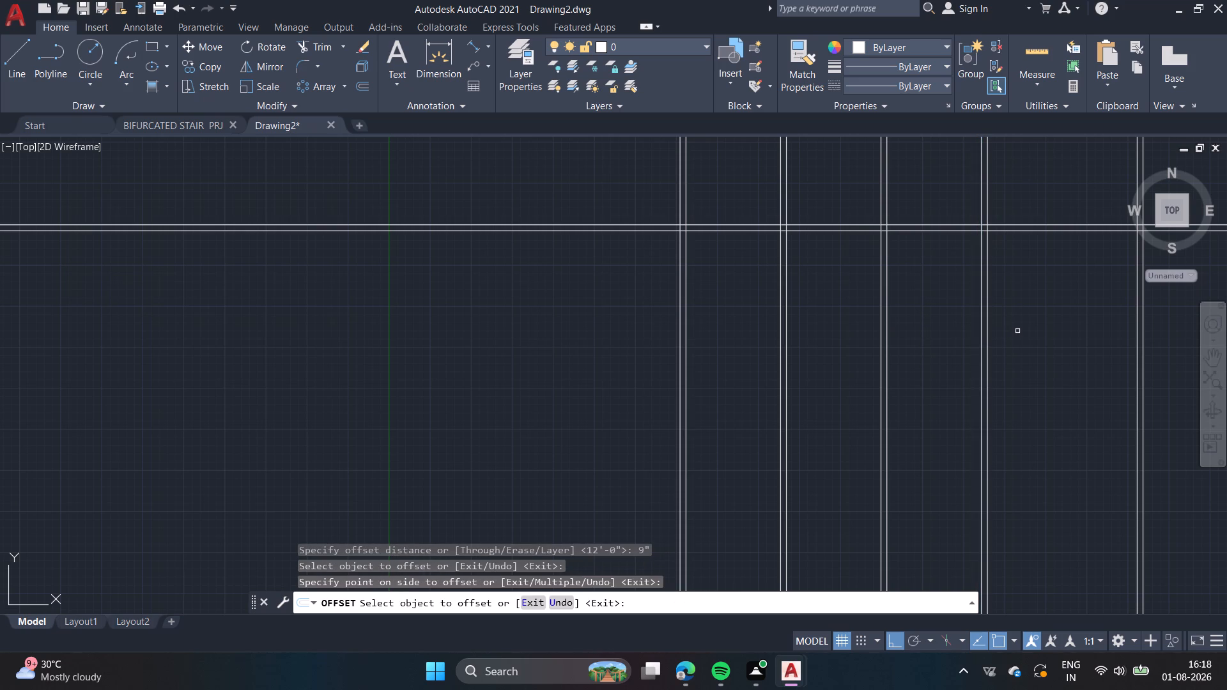
key("space")
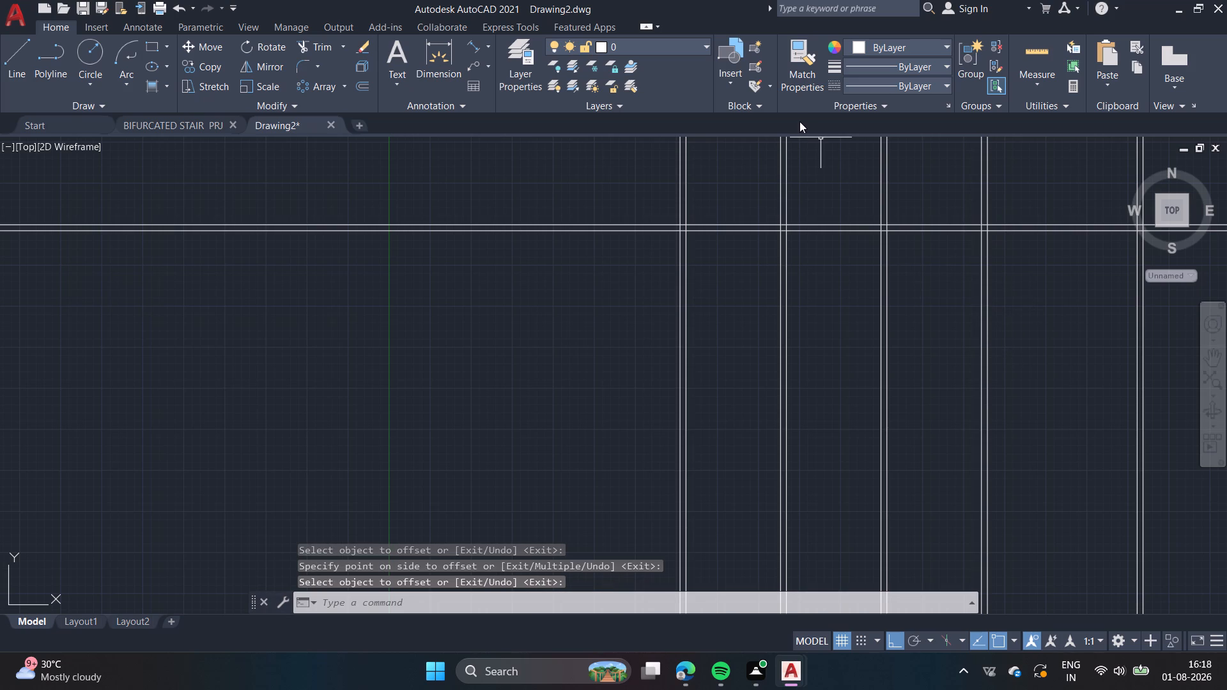
Check the clear width between the fourth vertical wall pair and the easternmost pair with a temporary linear dimension.
left_click(487, 42)
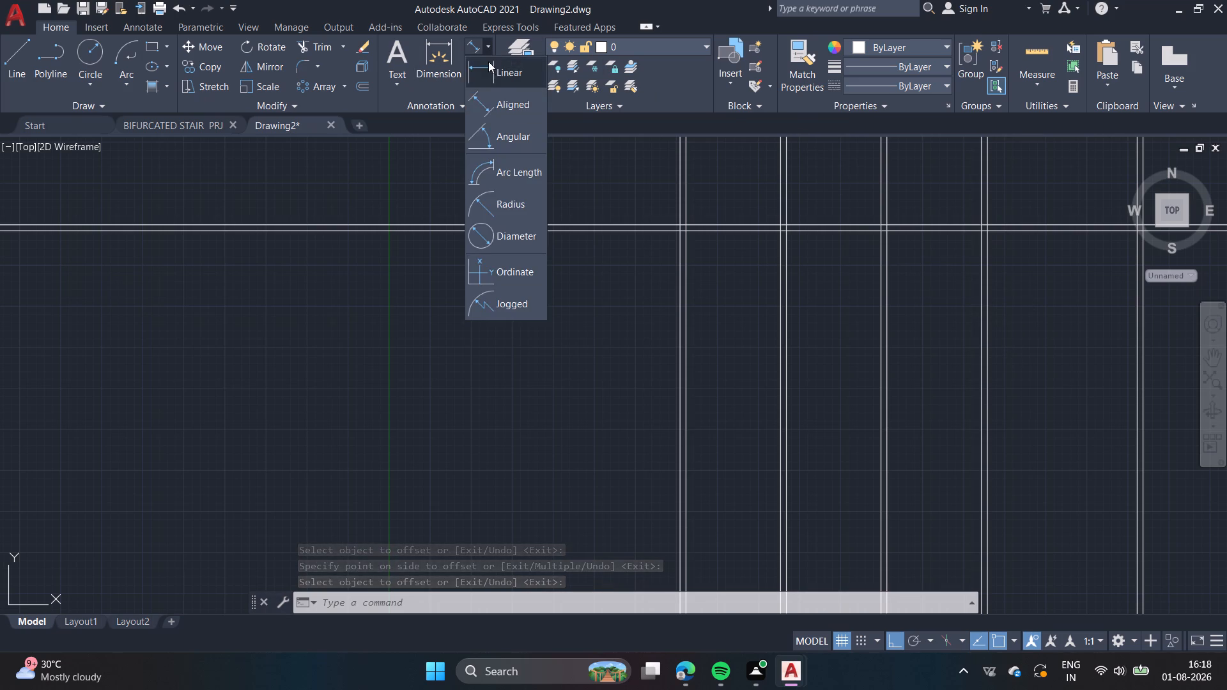
left_click(488, 66)
scroll(997, 277, "up", 4)
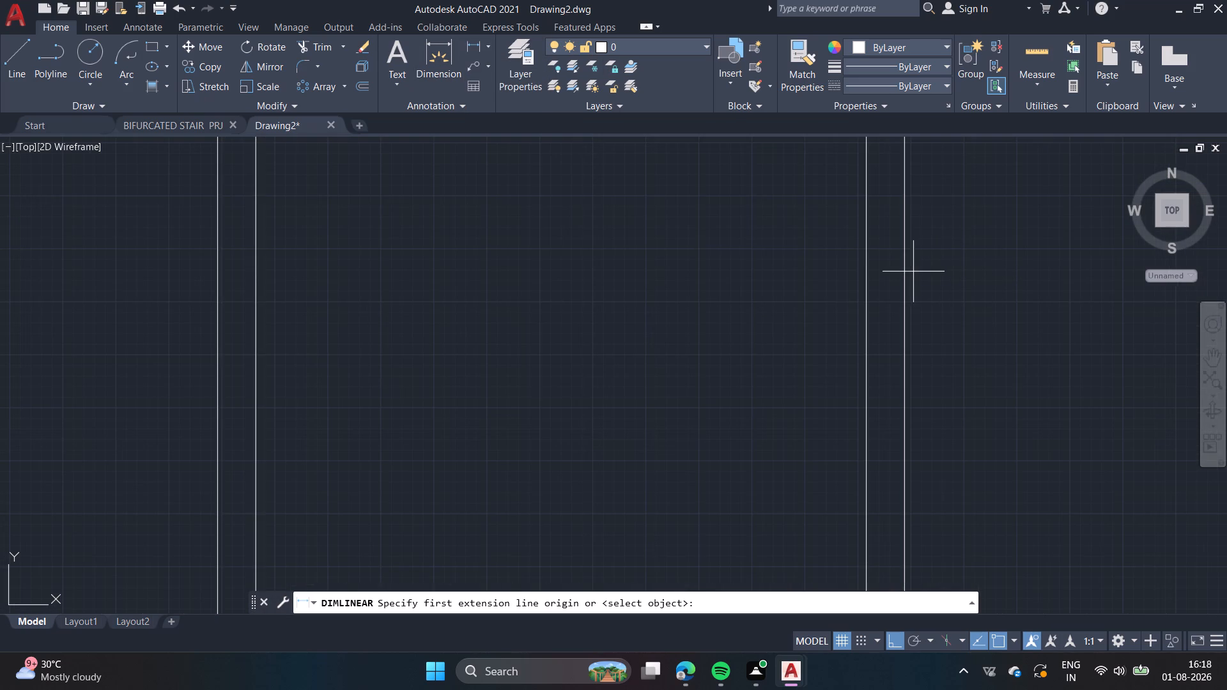
left_click(905, 275)
scroll(954, 273, "down", 4)
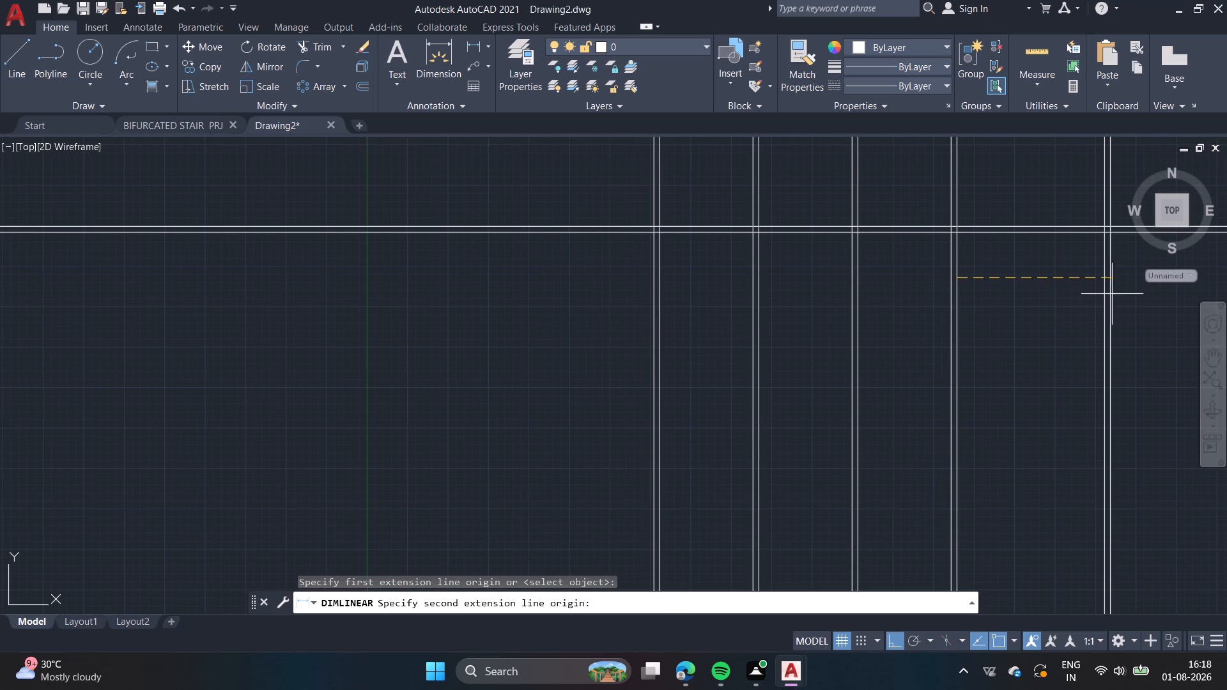
scroll(1100, 295, "up", 2)
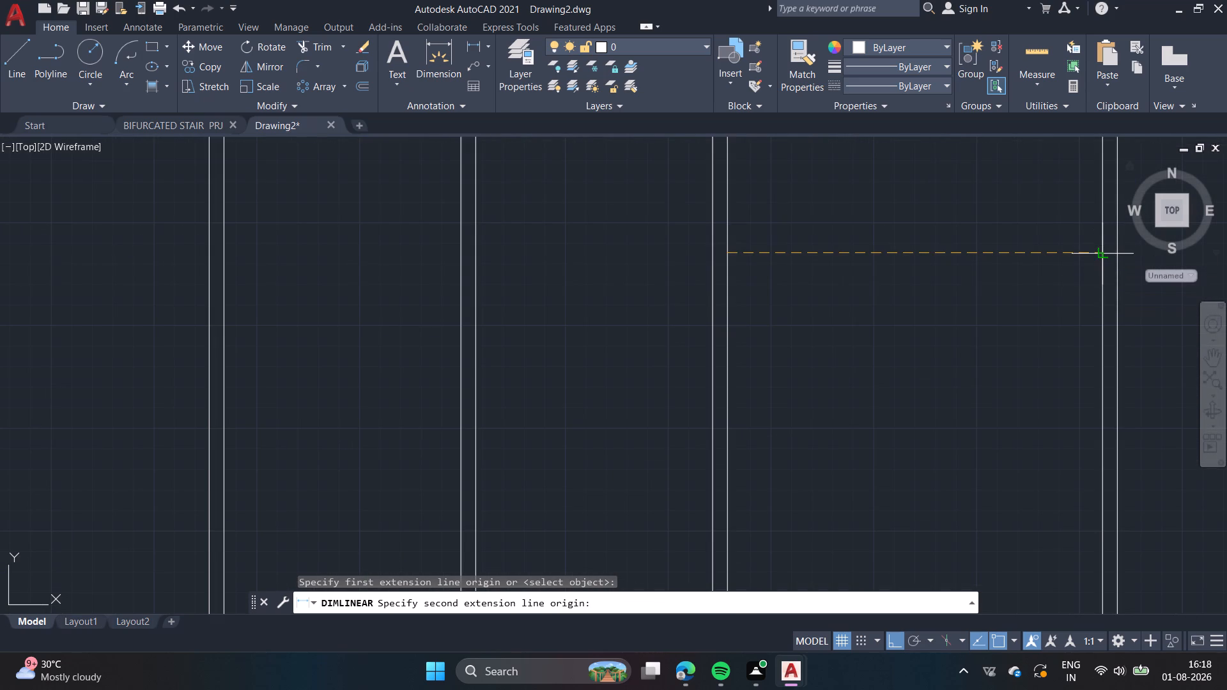
left_click(1101, 254)
scroll(1030, 243, "up", 3)
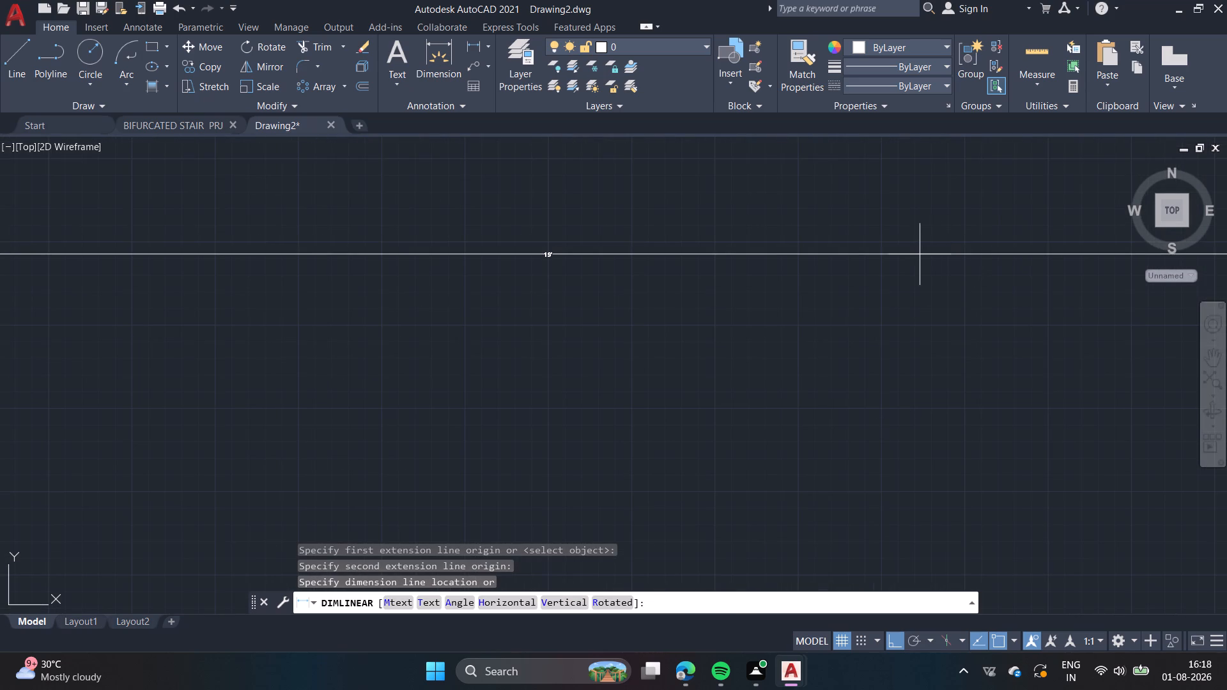
scroll(918, 254, "up", 1)
scroll(918, 254, "down", 4)
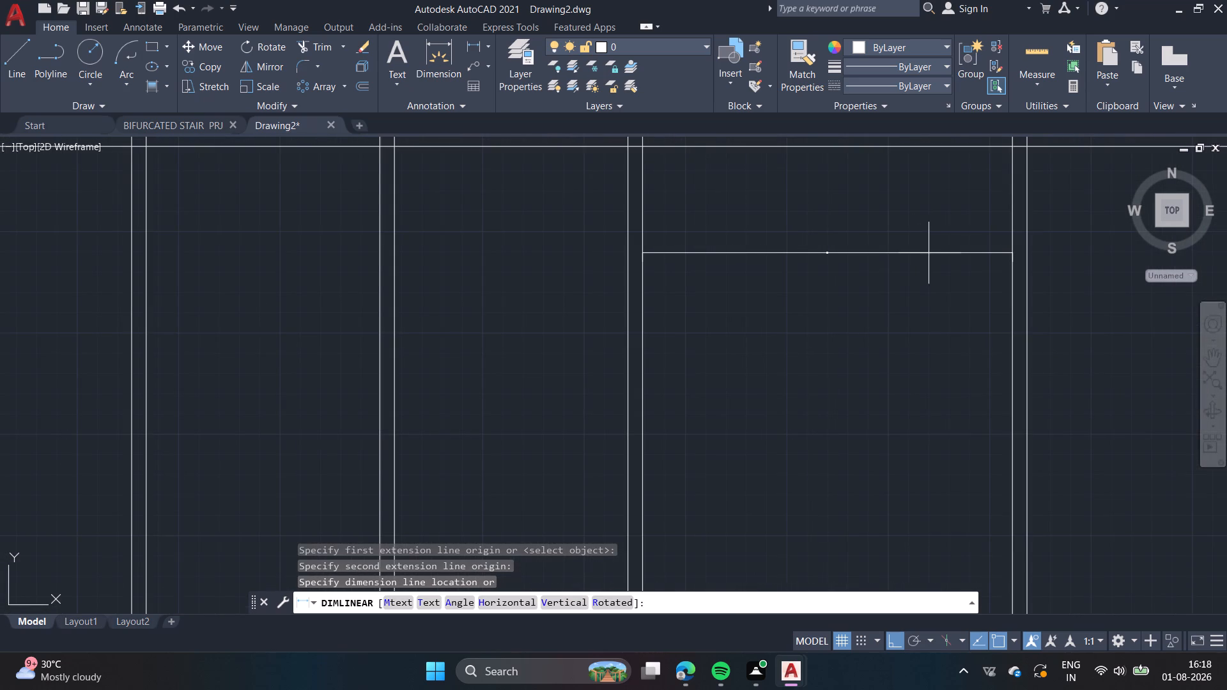
key("Escape")
Trim the horizontal lines outside the outermost vertical walls and the vertical lines above the top horizontal wall.
scroll(929, 254, "down", 3)
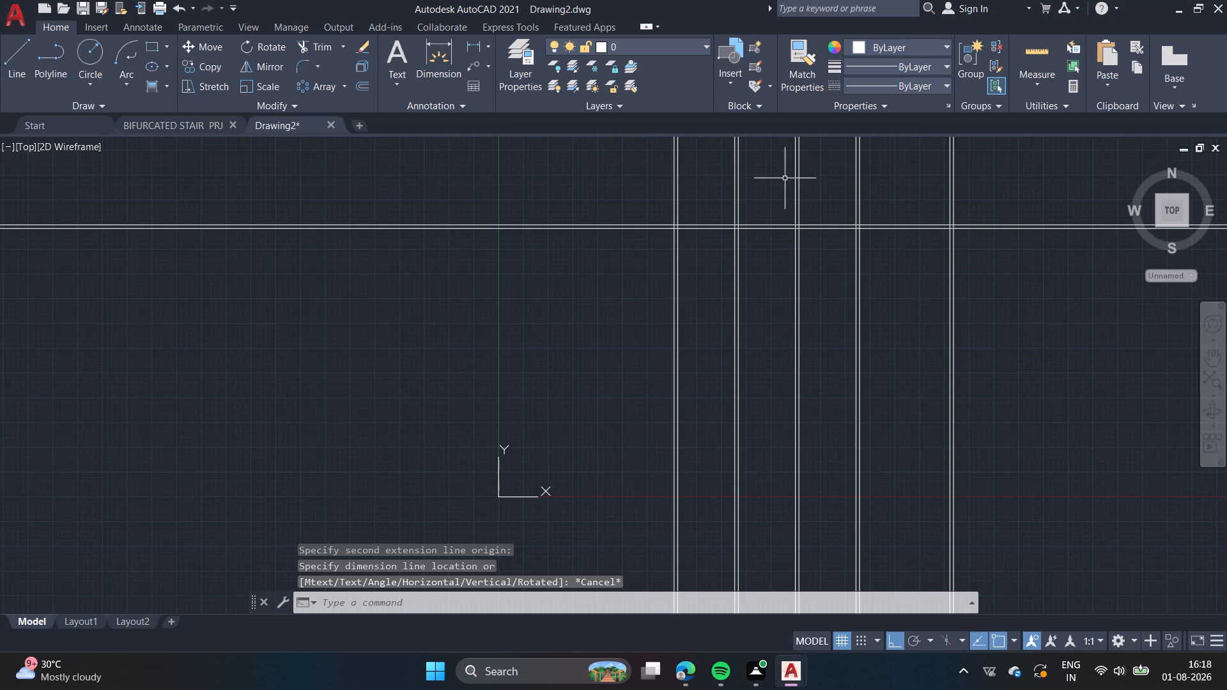
left_click(336, 43)
left_click_drag(557, 303, 564, 271)
left_click_drag(1028, 273, 1024, 256)
left_click(932, 180)
left_click_drag(932, 179, 680, 189)
left_click(619, 184)
left_click(963, 181)
left_click_drag(640, 203, 637, 208)
left_click(617, 299)
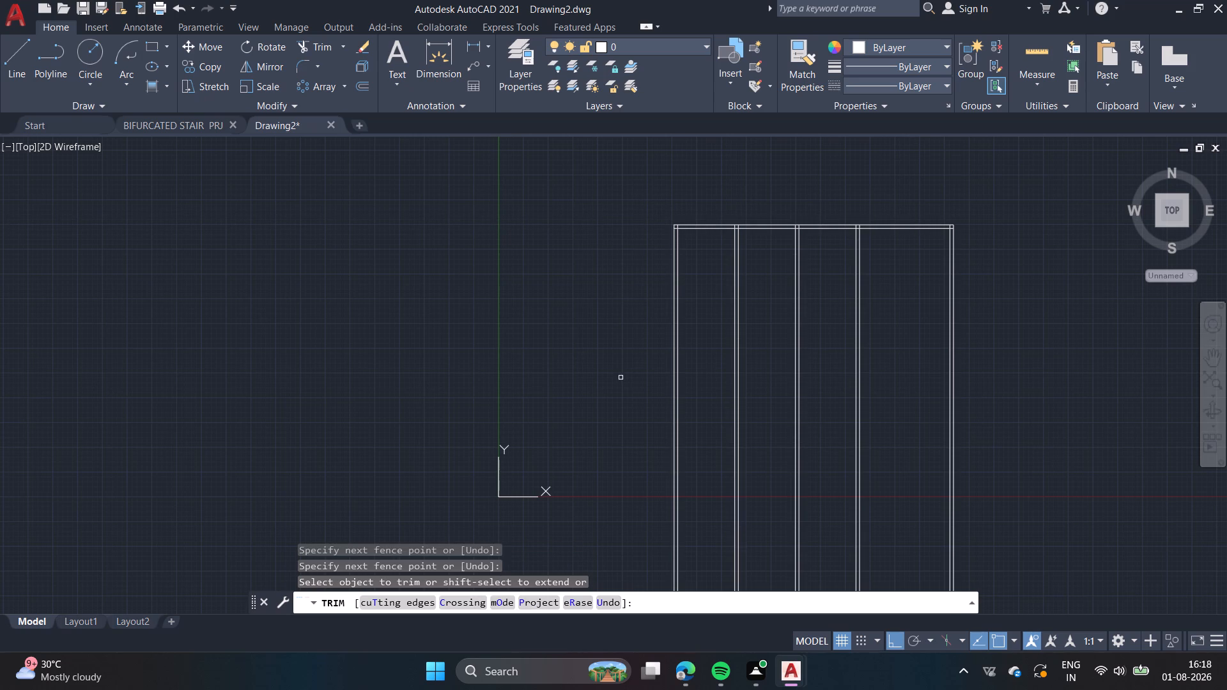
key("Escape")
Offset the lower line of the top horizontal wall 8'3" to the south.
scroll(608, 411, "up", 1)
middle_click_drag(608, 411, 459, 481)
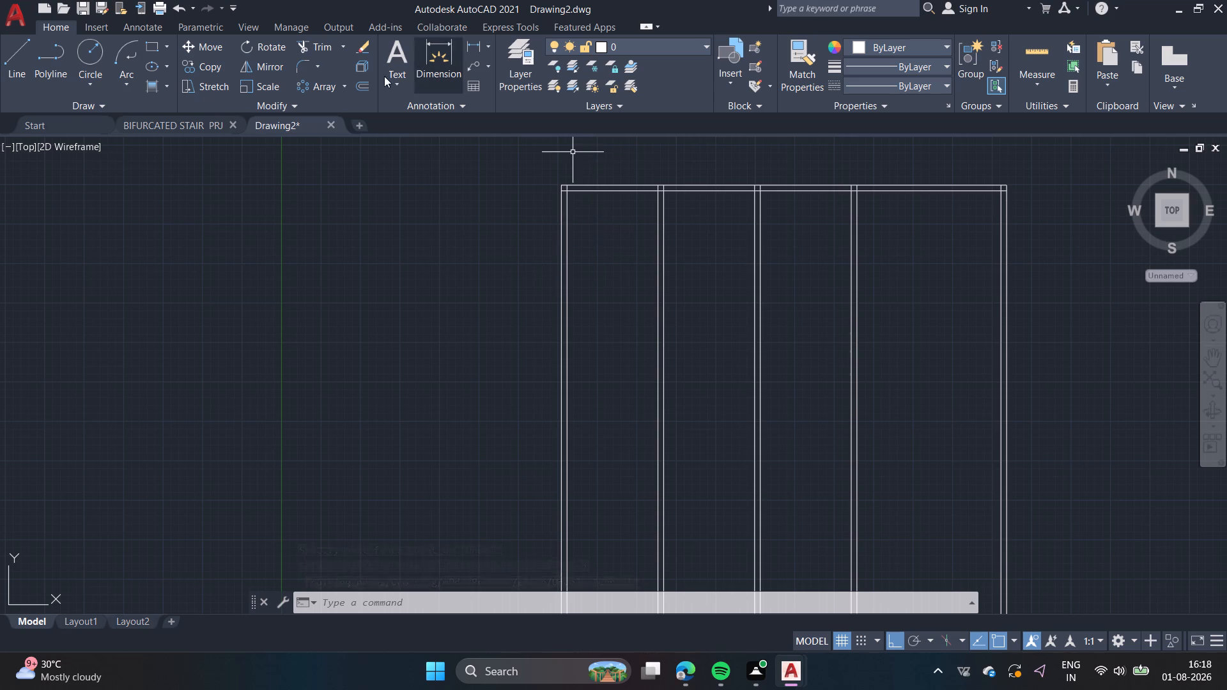
left_click(366, 81)
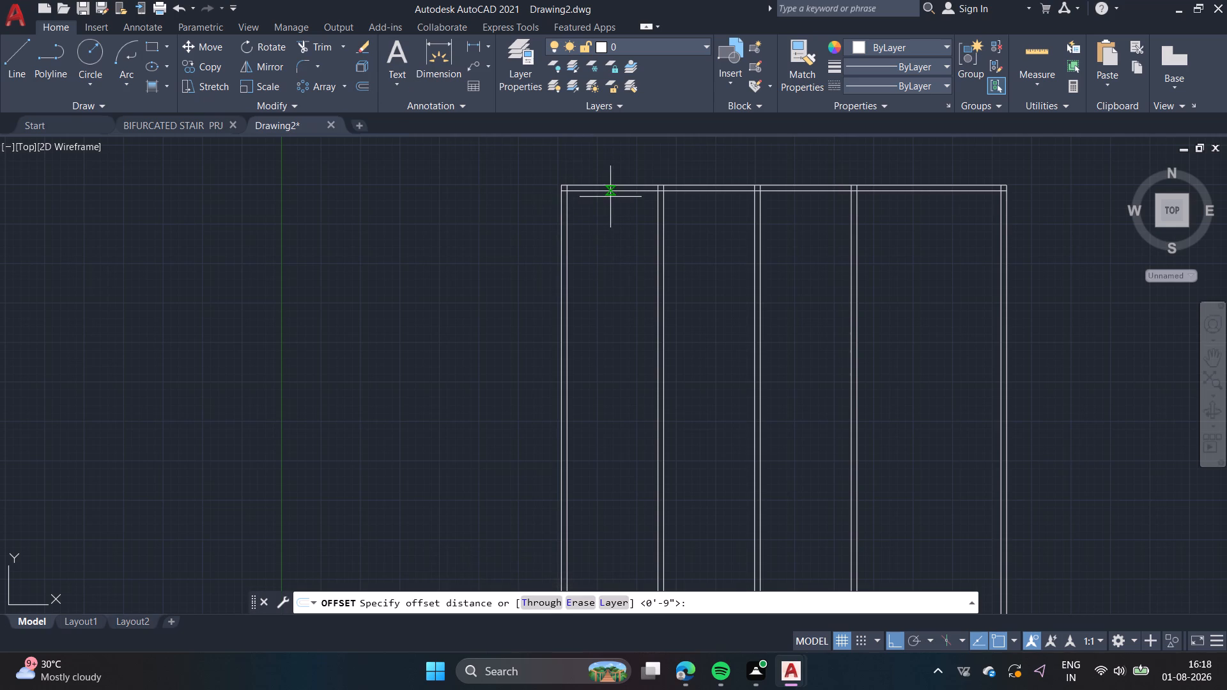
left_click(613, 192)
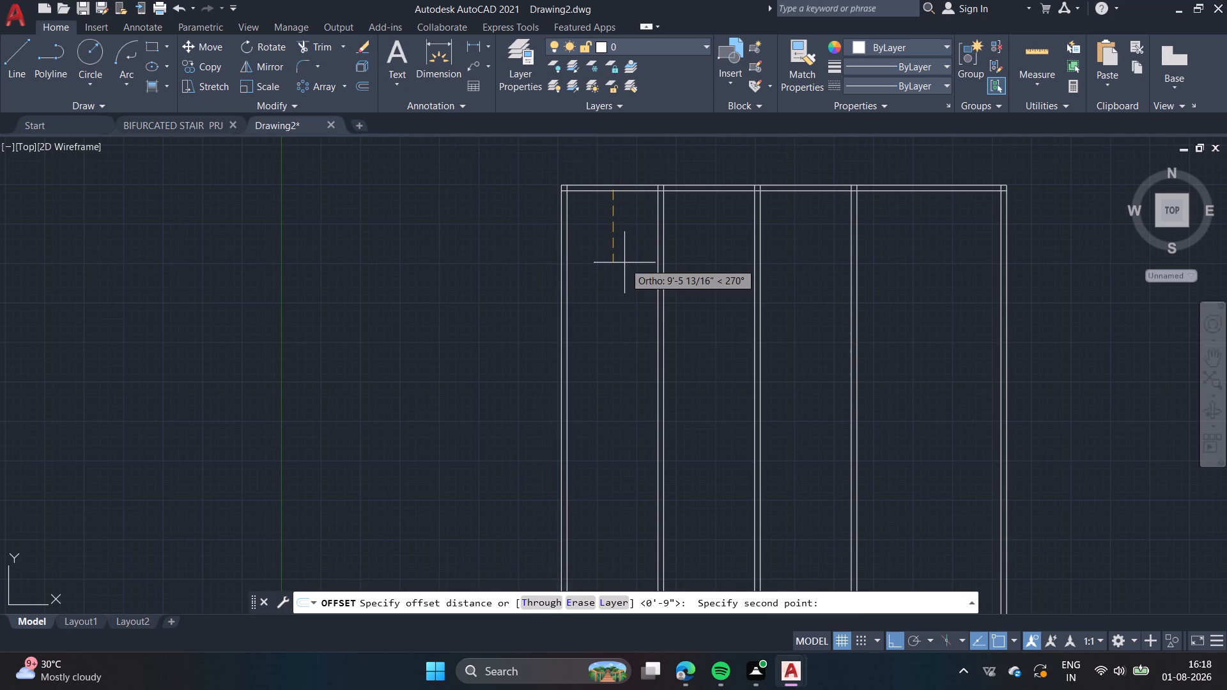
type("8'")
type("3\"")
key("Return")
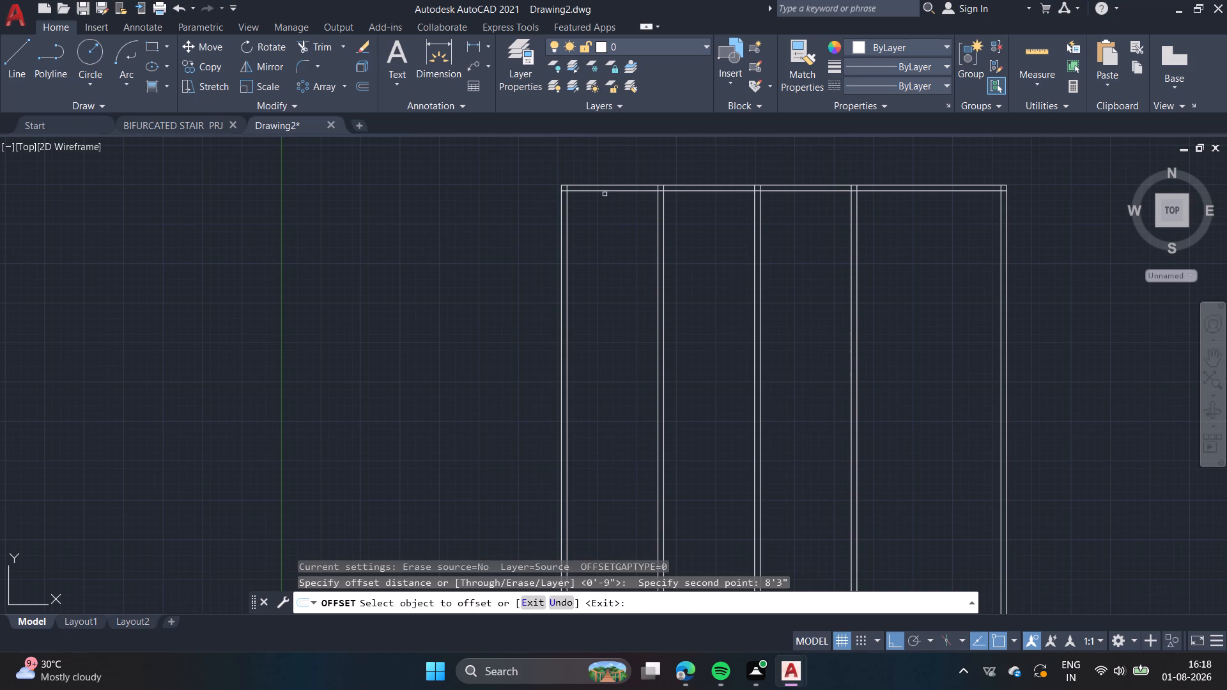
left_click(606, 192)
left_click(599, 301)
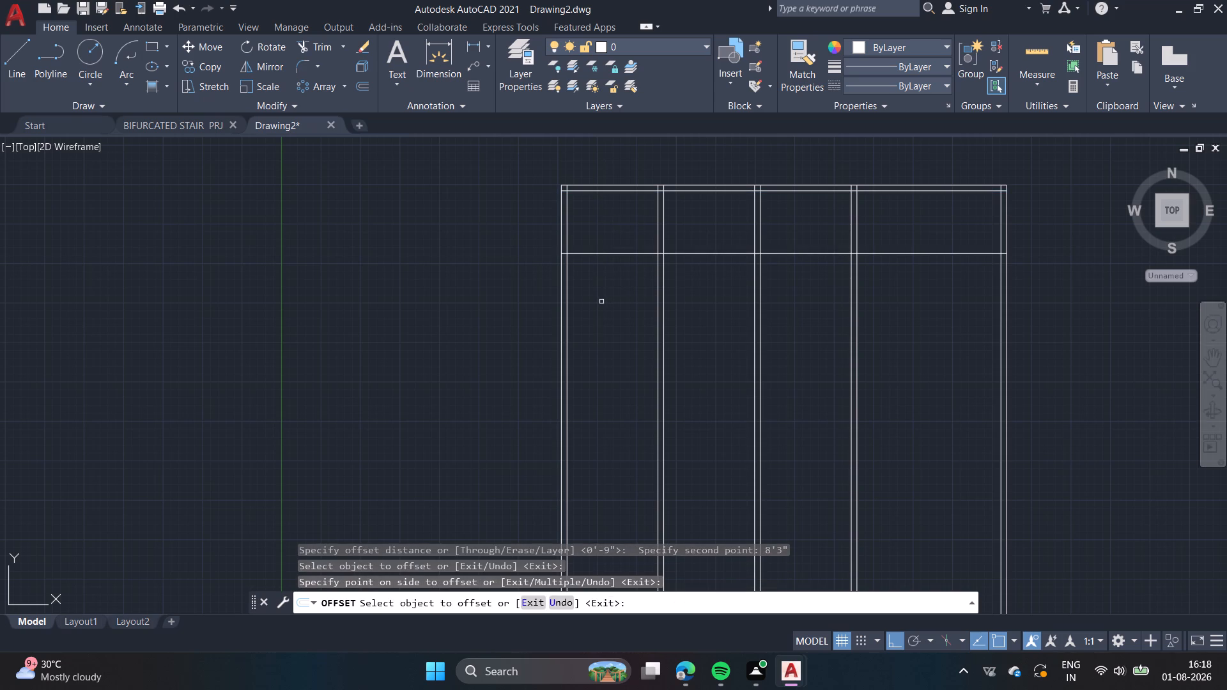
key("space")
Offset the new horizontal line below the top wall 9" to the south to form a second horizontal wall pair.
key("space")
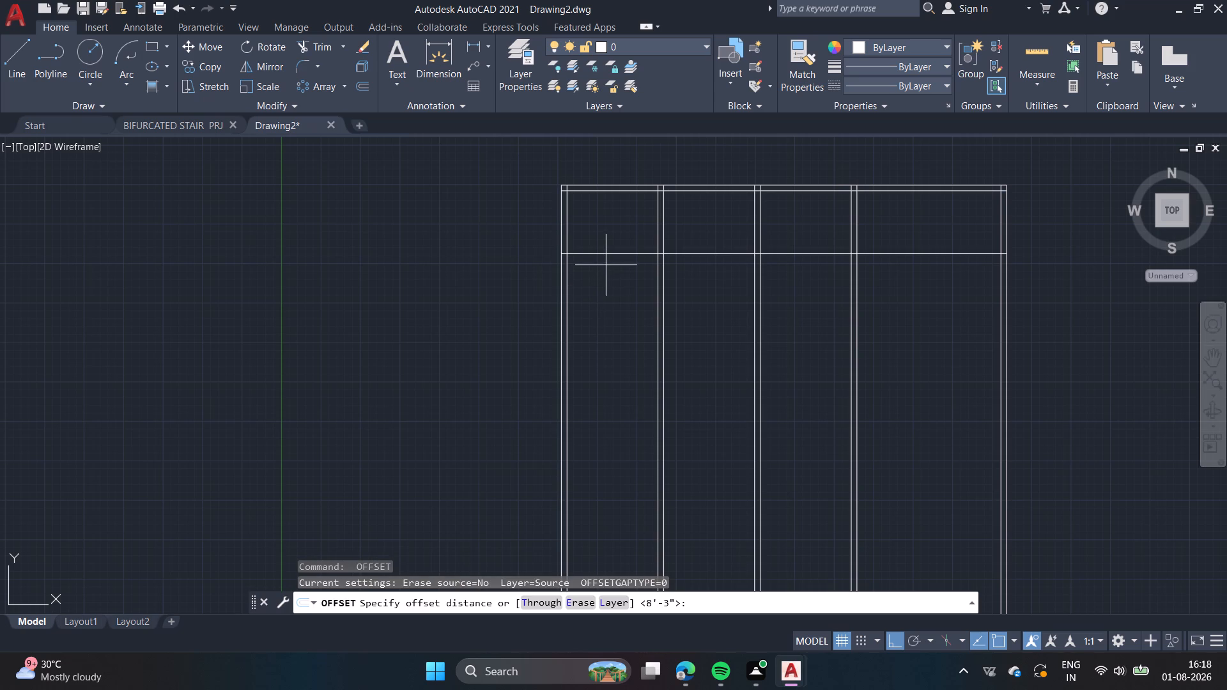
type("9\"")
key("Return")
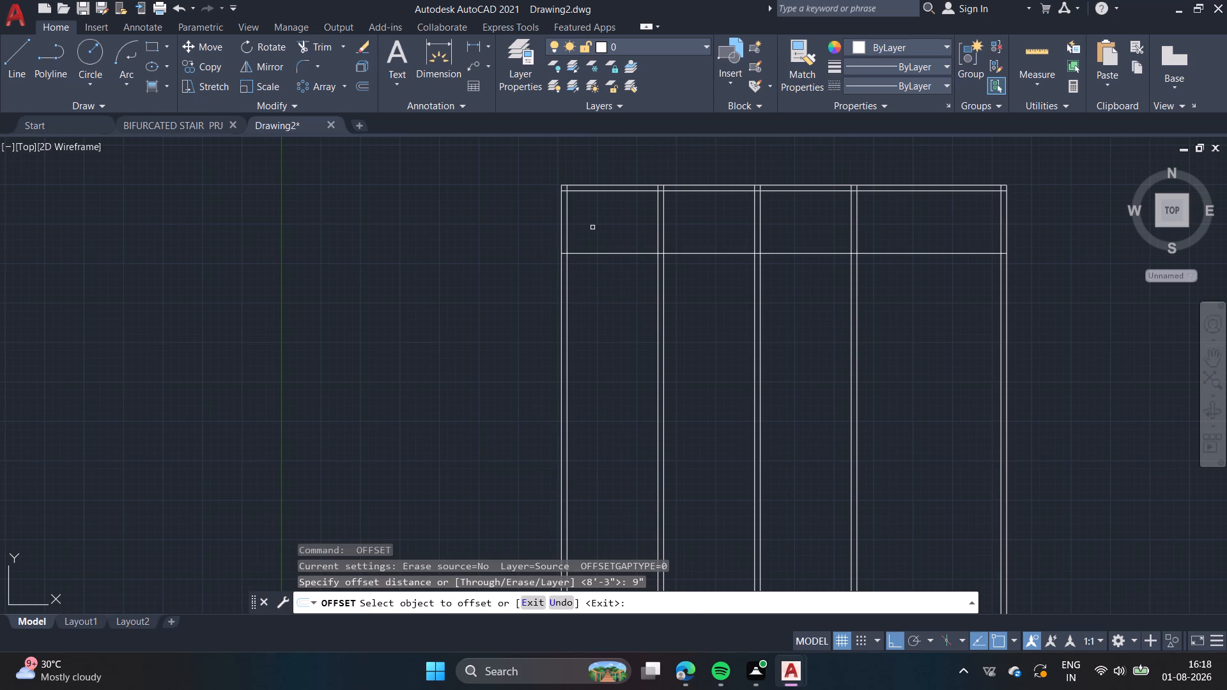
left_click(610, 254)
left_click(610, 286)
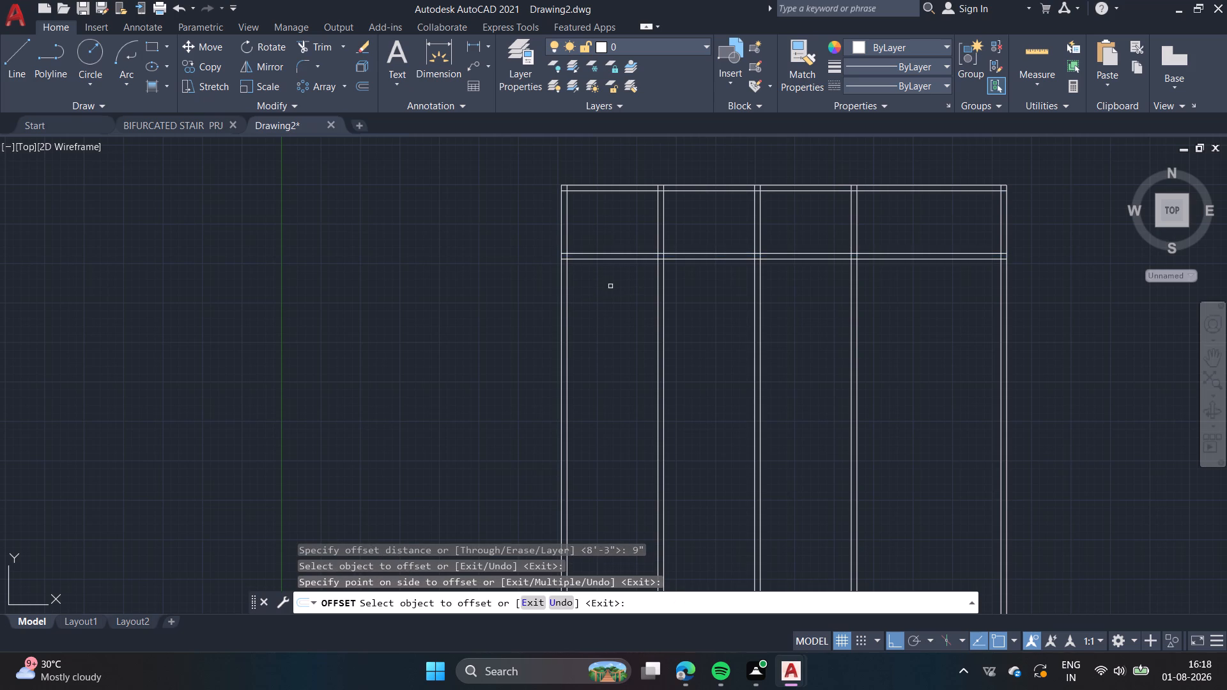
key("Escape")
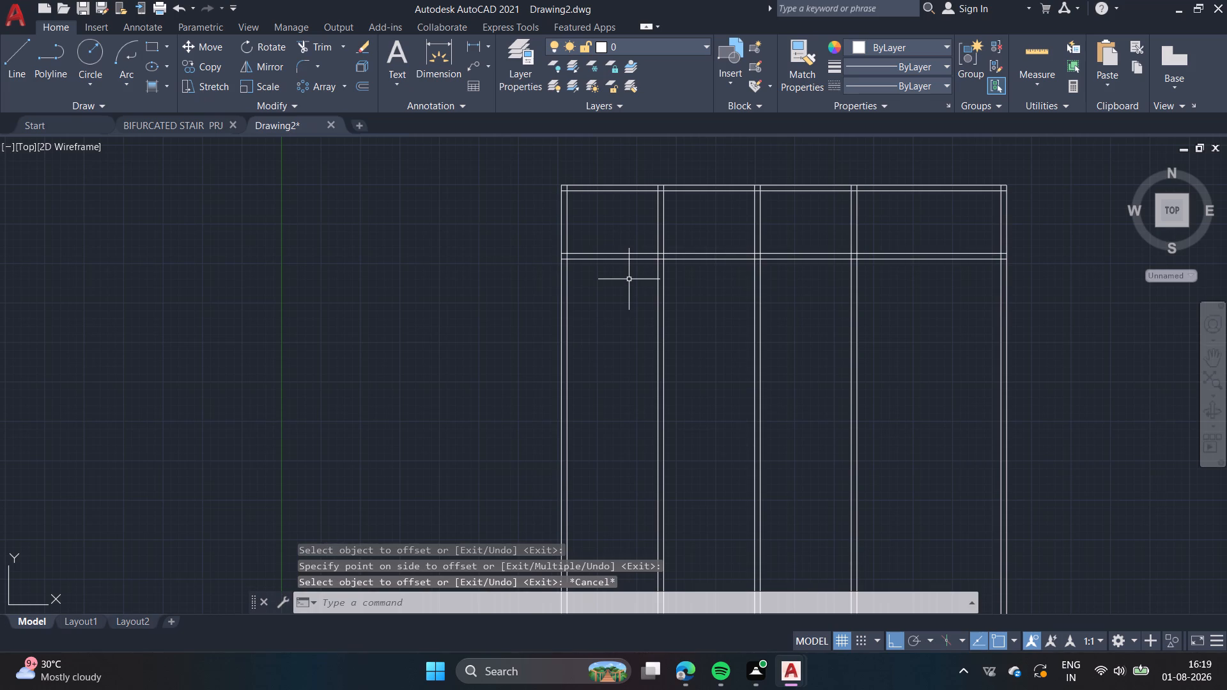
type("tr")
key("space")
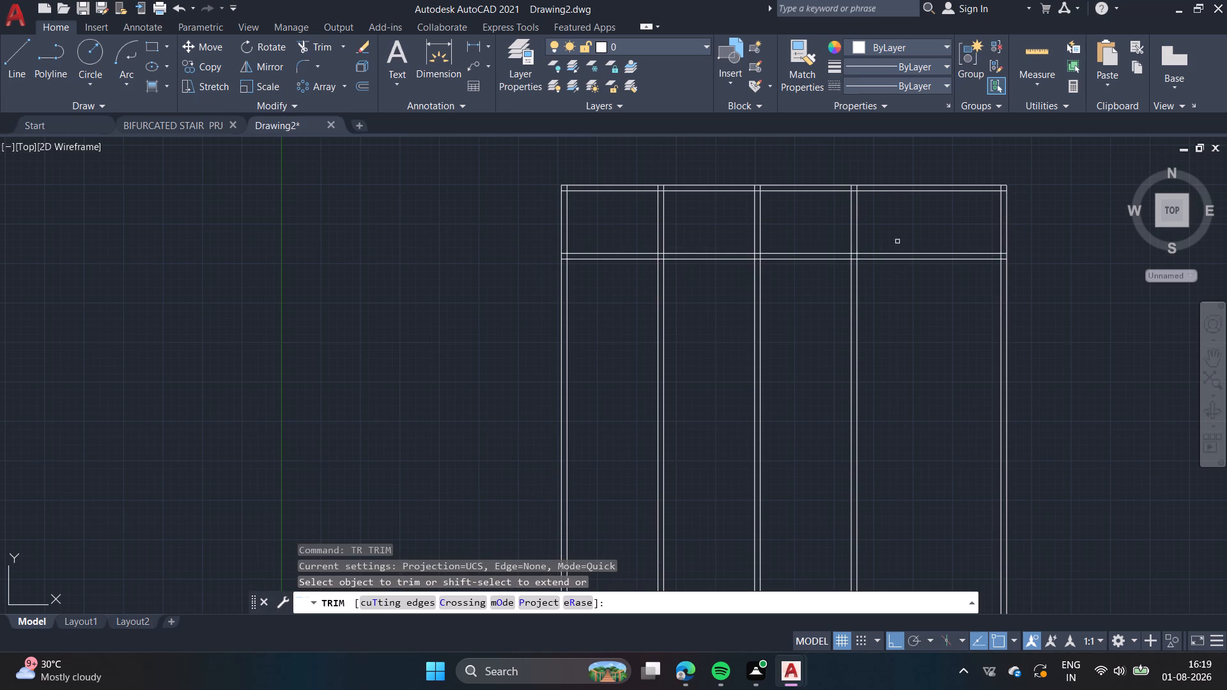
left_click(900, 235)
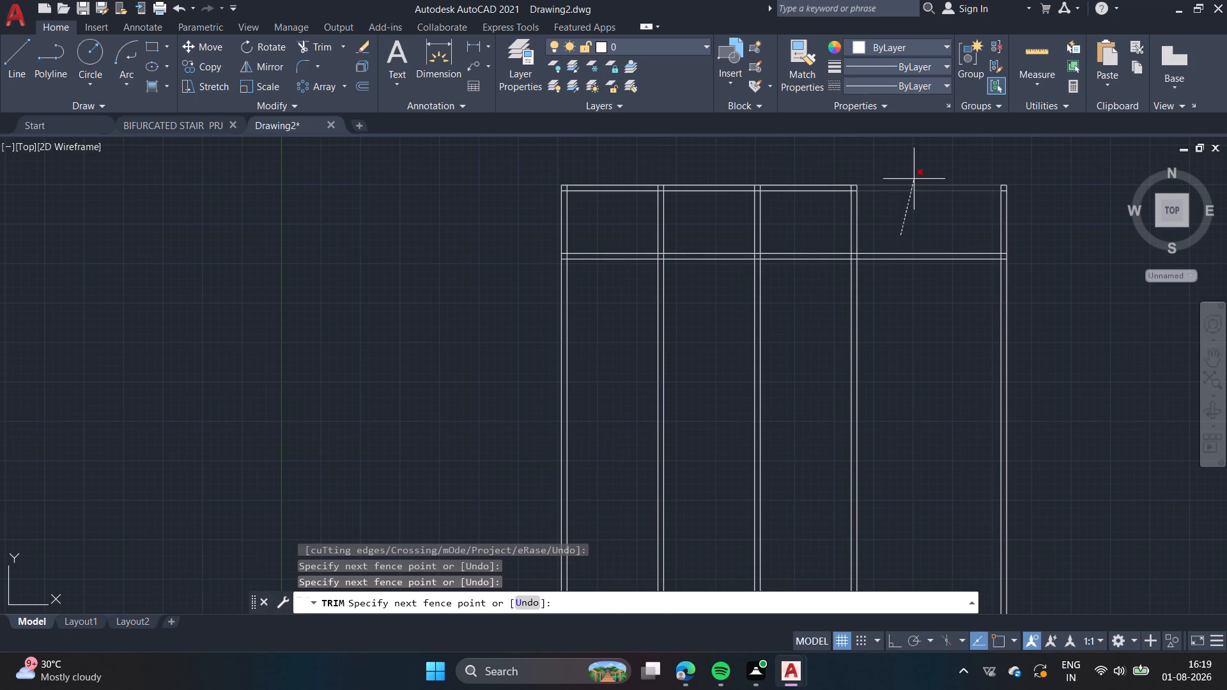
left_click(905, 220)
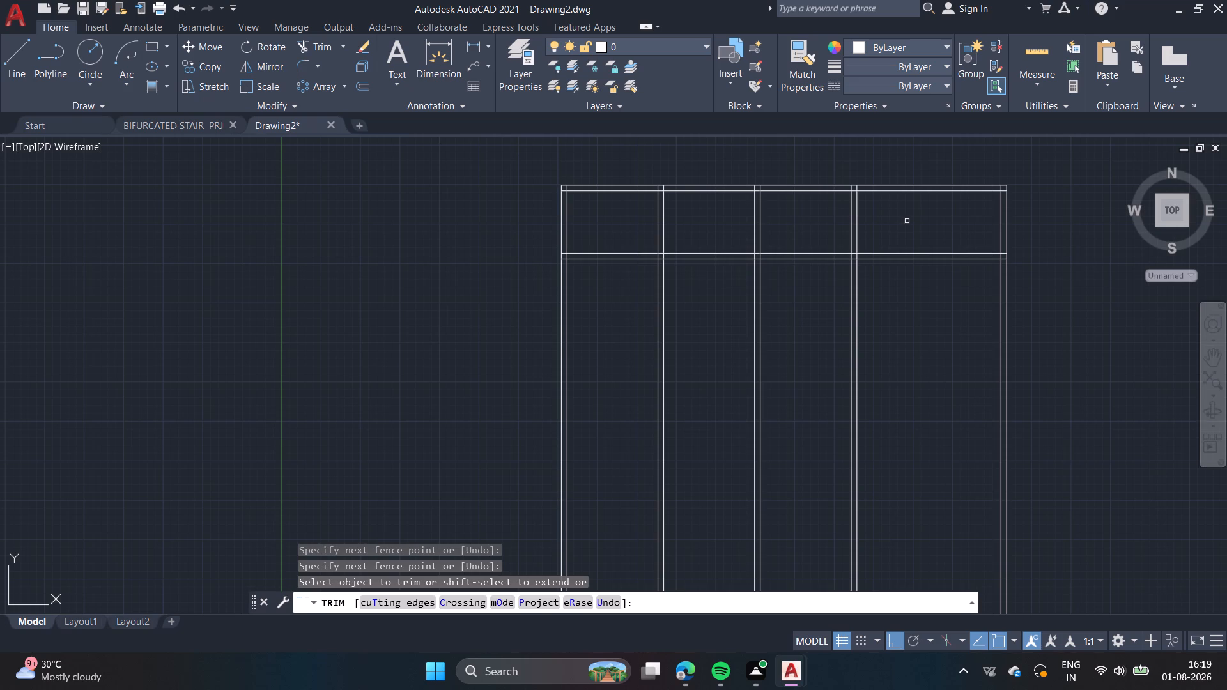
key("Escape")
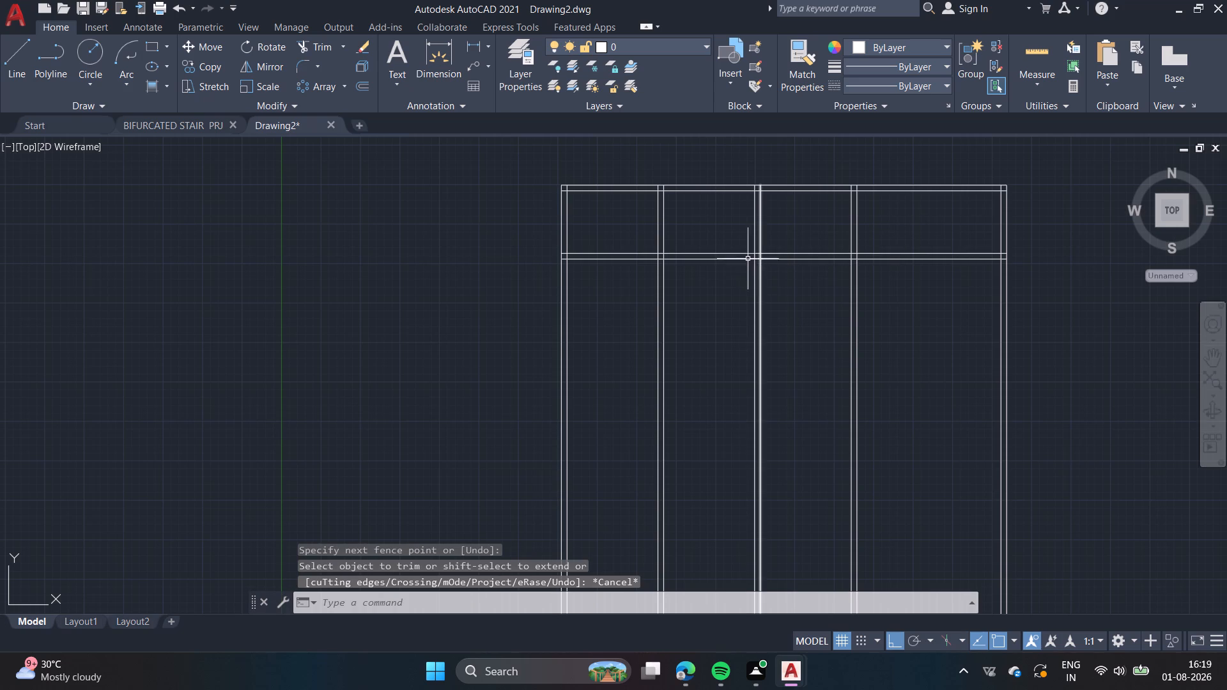
Offset the lower line of the second horizontal wall pair 4'9" to the south.
left_click(360, 85)
left_click(708, 261)
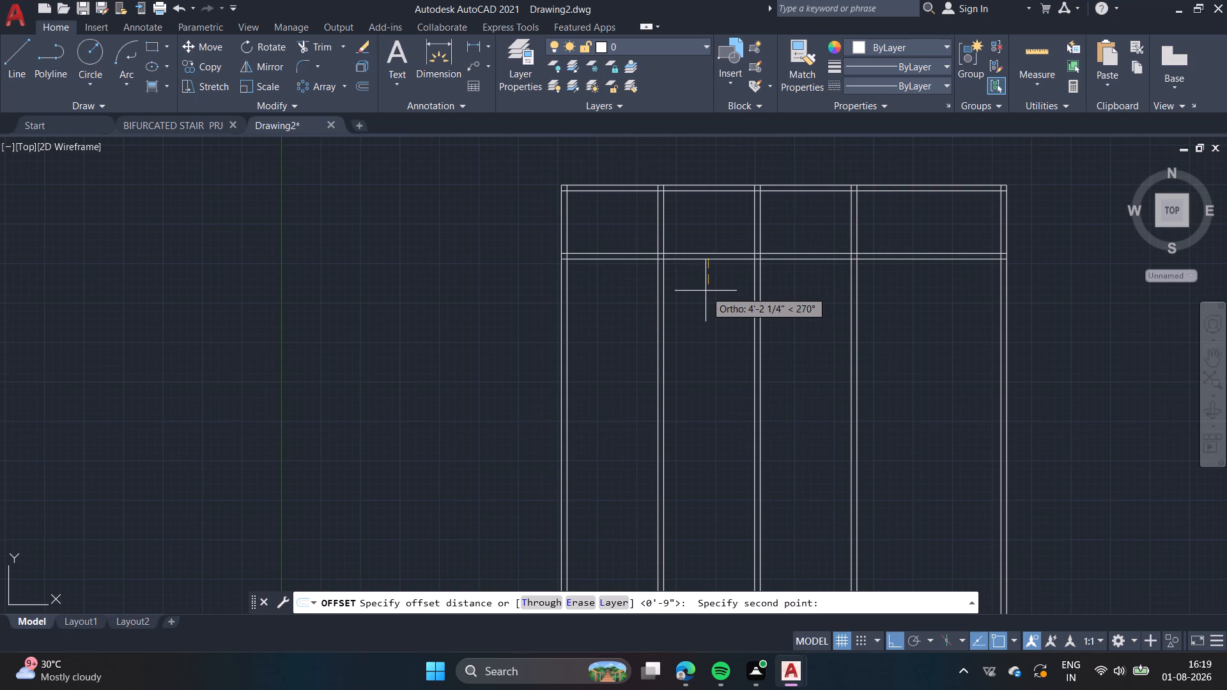
type("4'9\"")
key("Return")
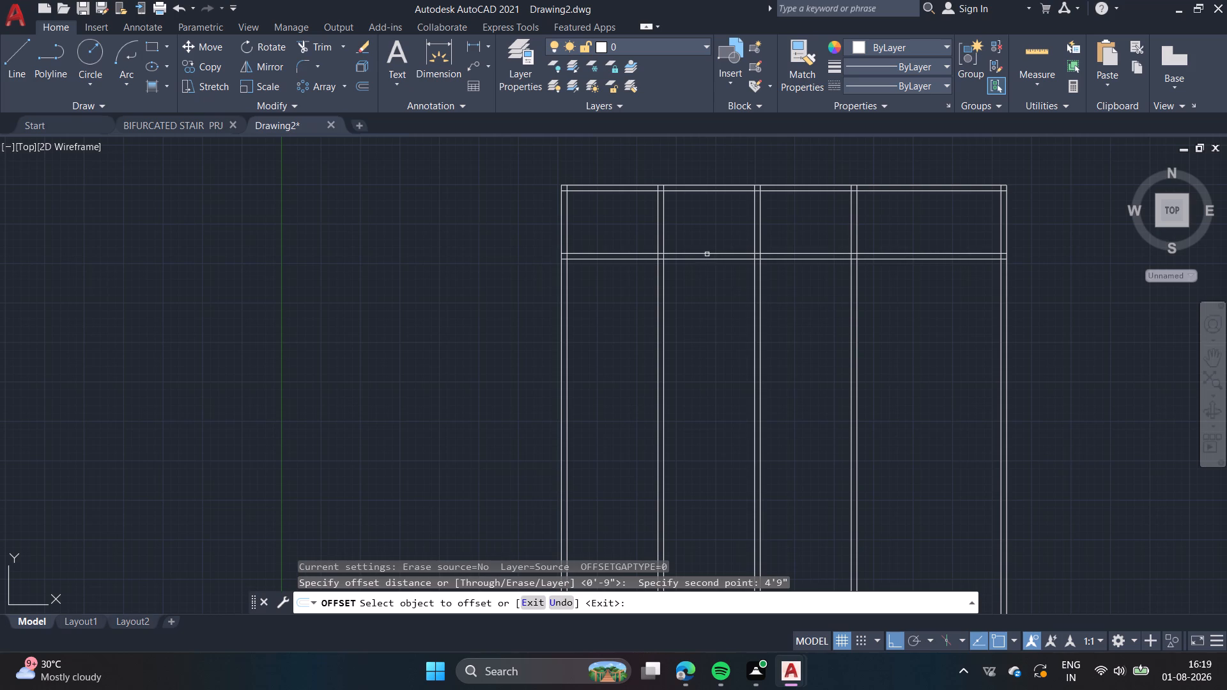
left_click(706, 259)
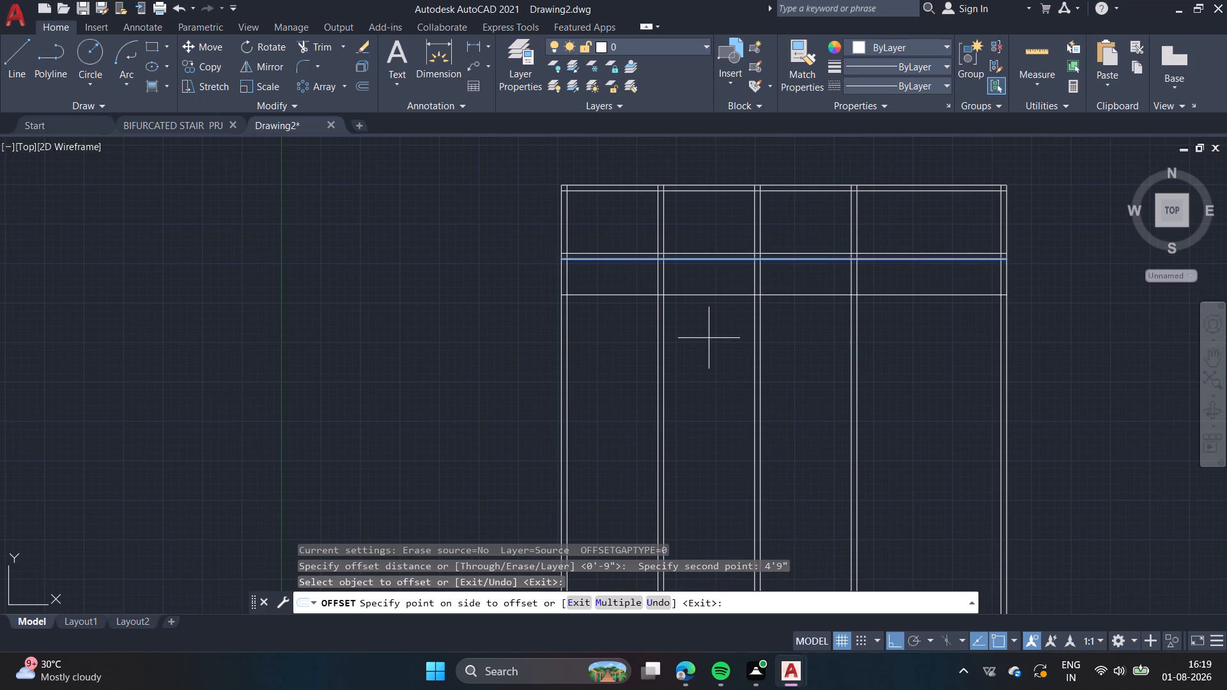
left_click(709, 338)
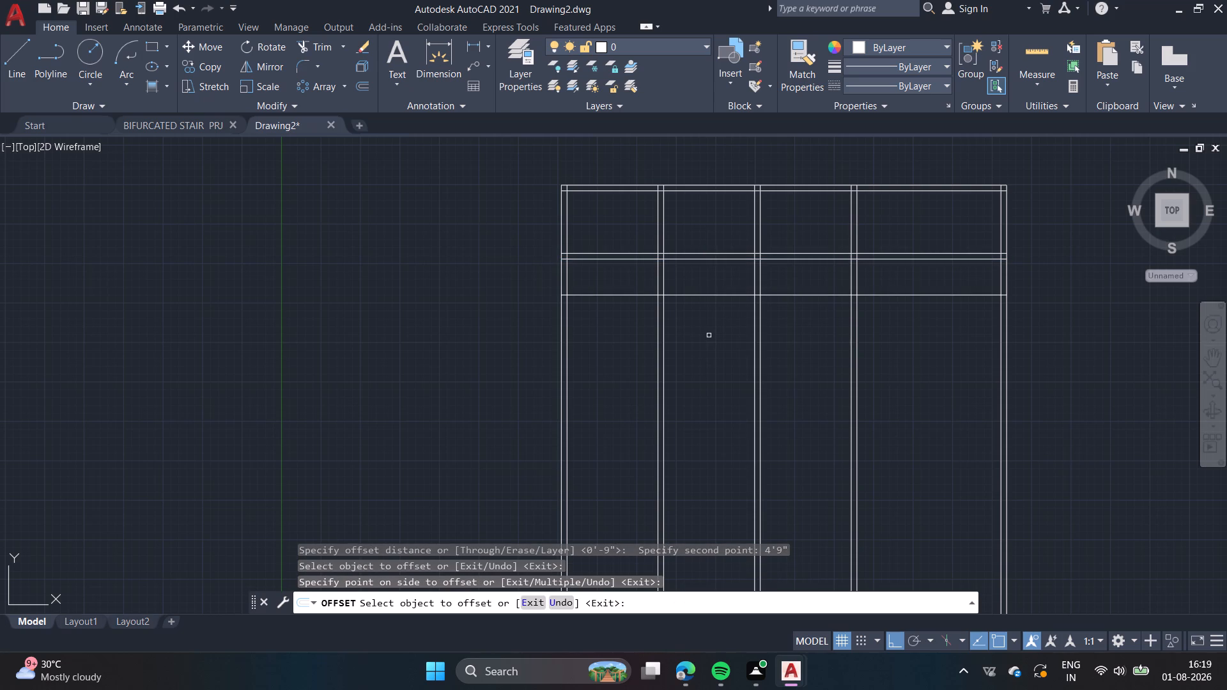
key("space")
Offset the lowest horizontal line 9" to the south to form a third horizontal wall pair.
key("space")
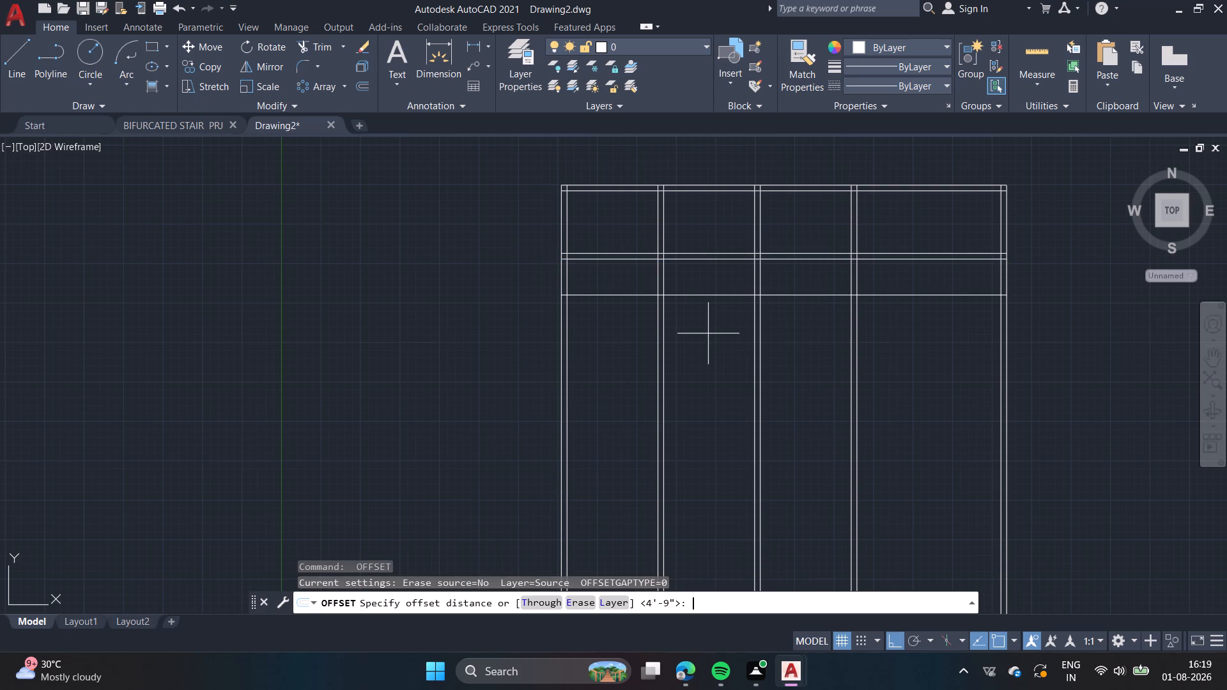
type("9\"")
key("Return")
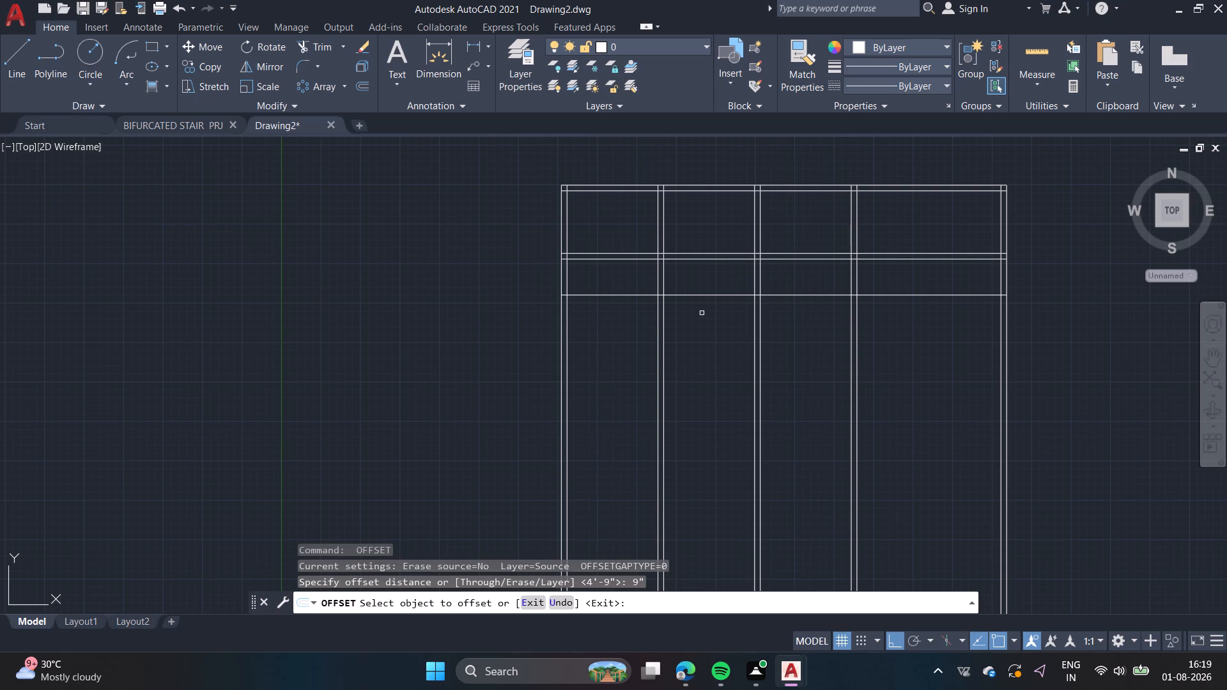
left_click(707, 296)
left_click(706, 345)
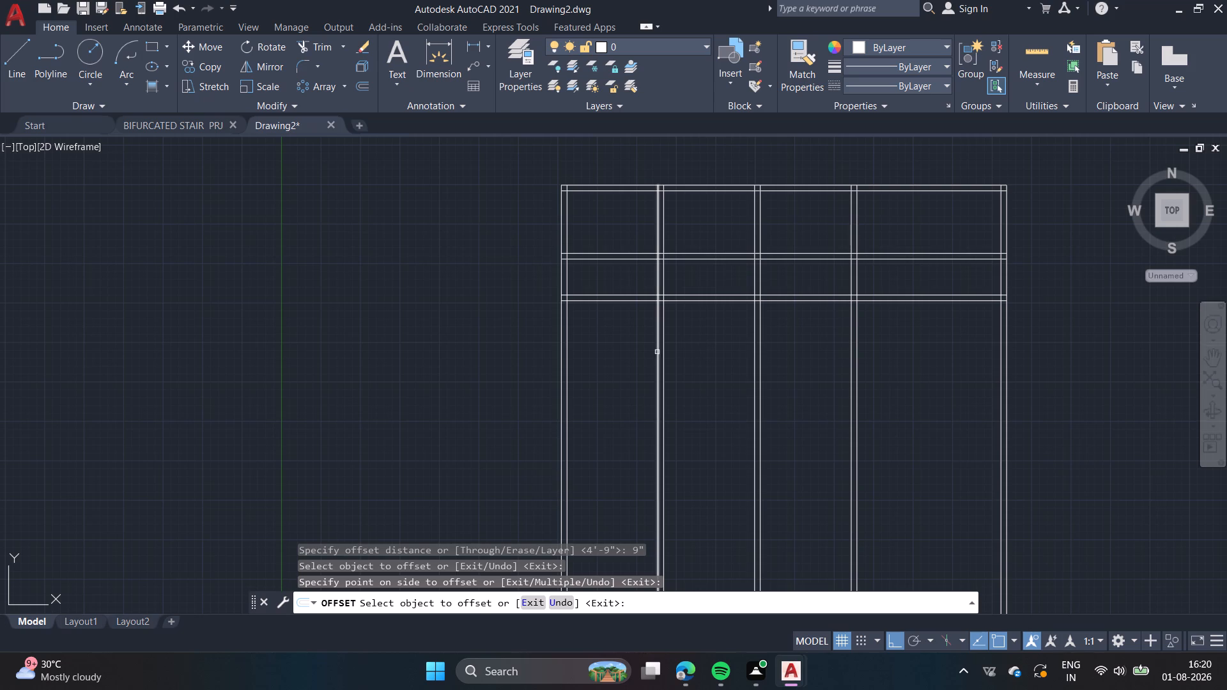
Trim the three interior vertical wall pairs below the third horizontal wall and between the second and third horizontal walls.
left_click(310, 45)
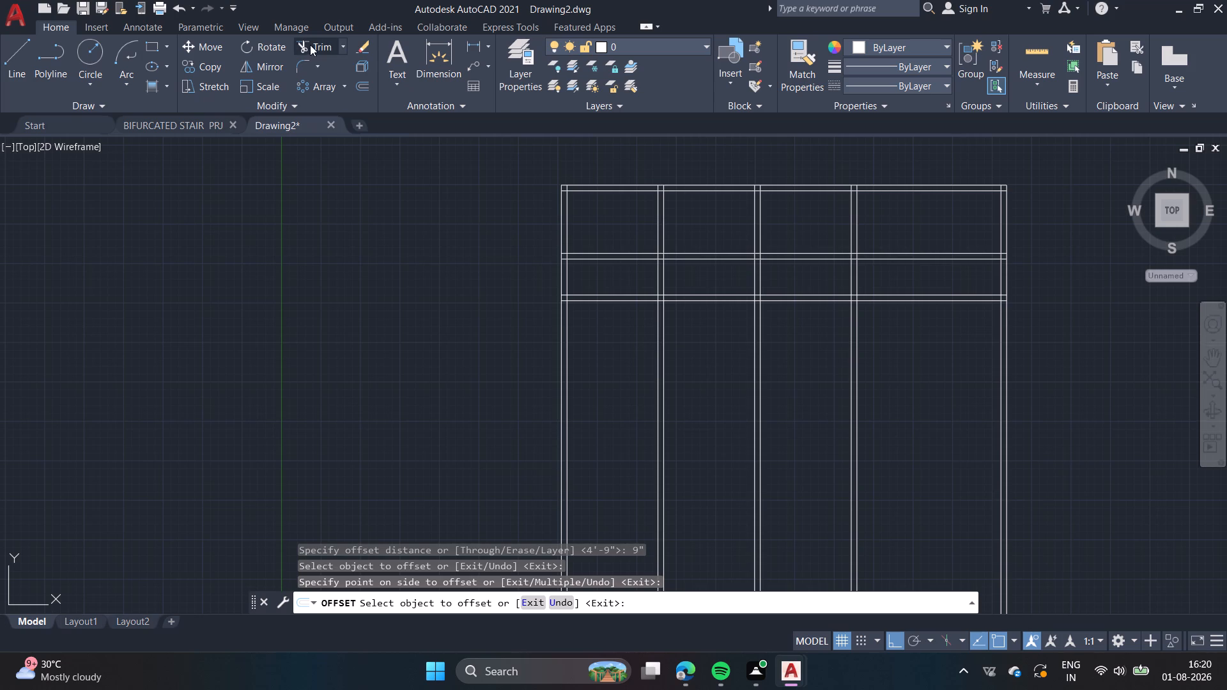
left_click_drag(629, 415, 649, 417)
left_click(950, 425)
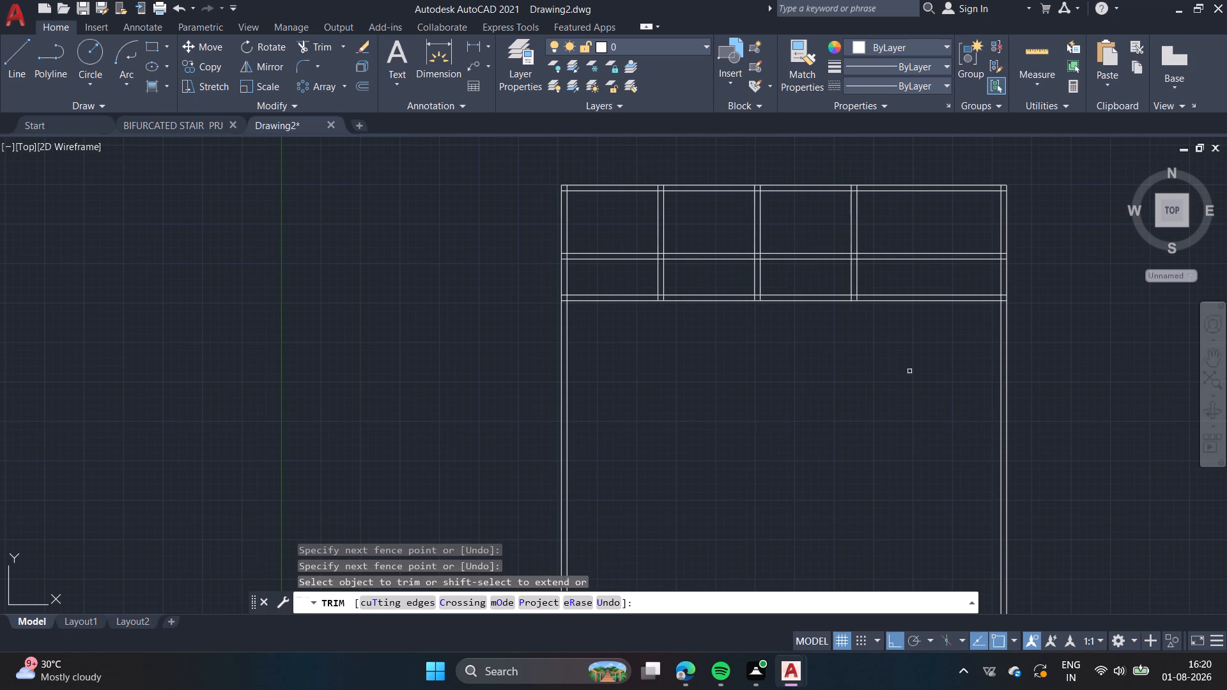
left_click(635, 276)
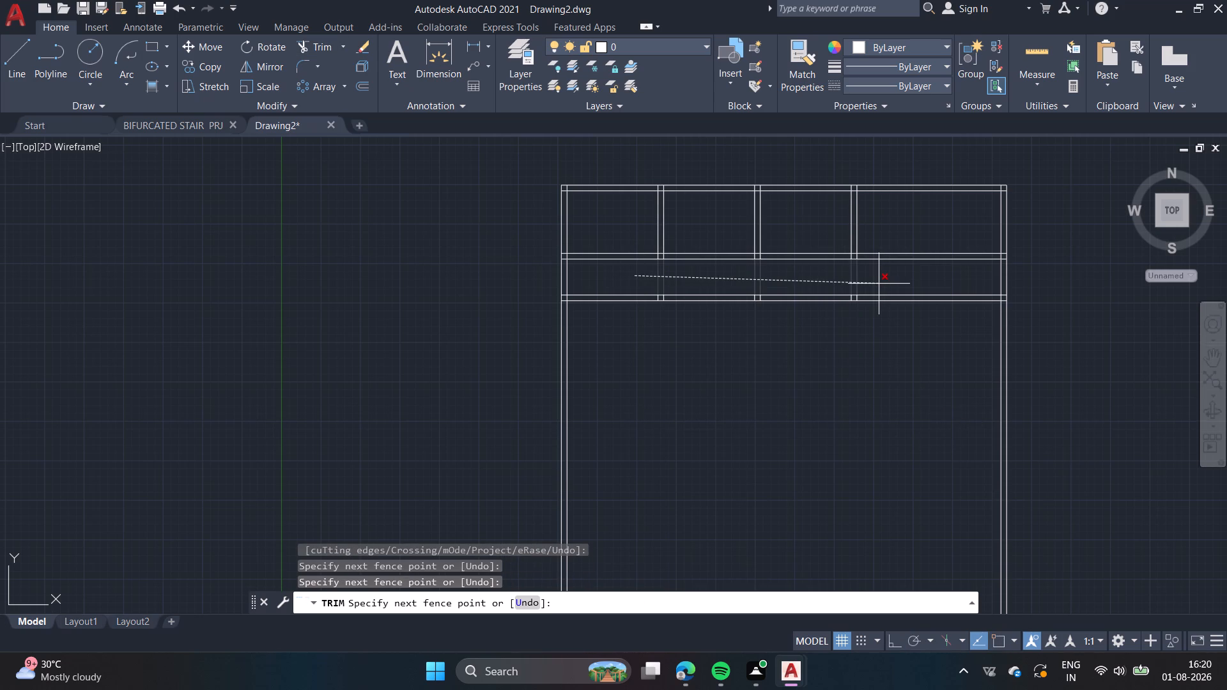
left_click(879, 284)
Trim both lines of the second horizontal wall between the easternmost interior wall and the east outer wall.
left_click(900, 229)
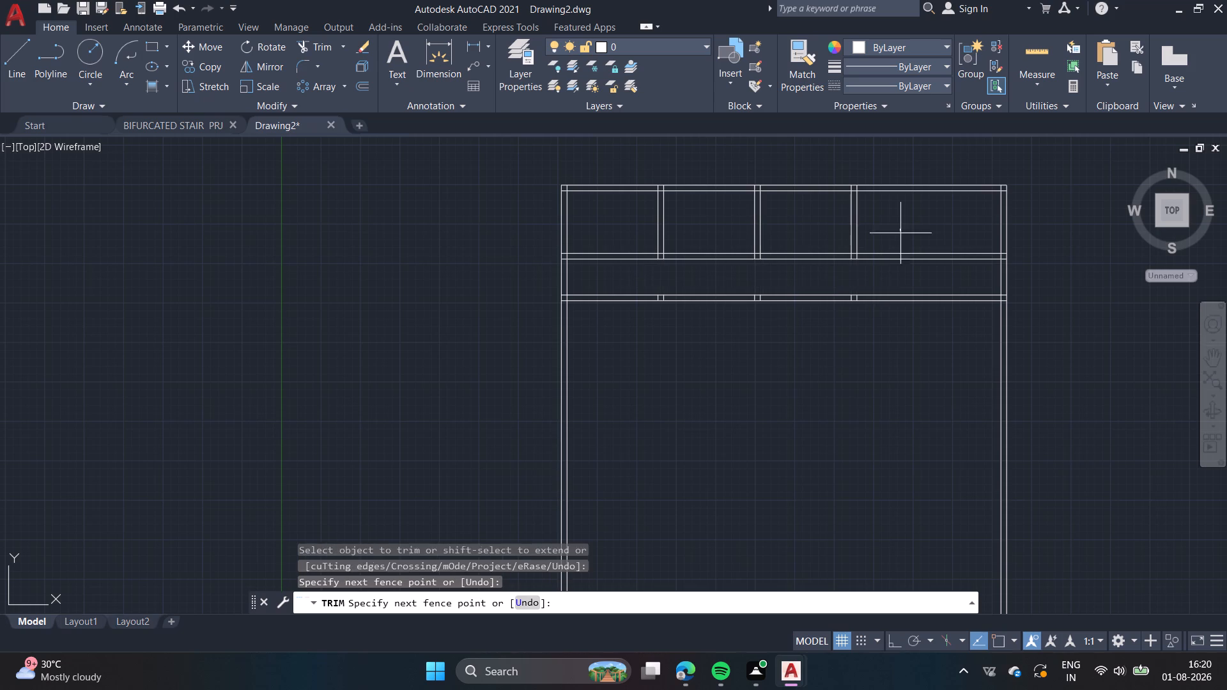
left_click(885, 286)
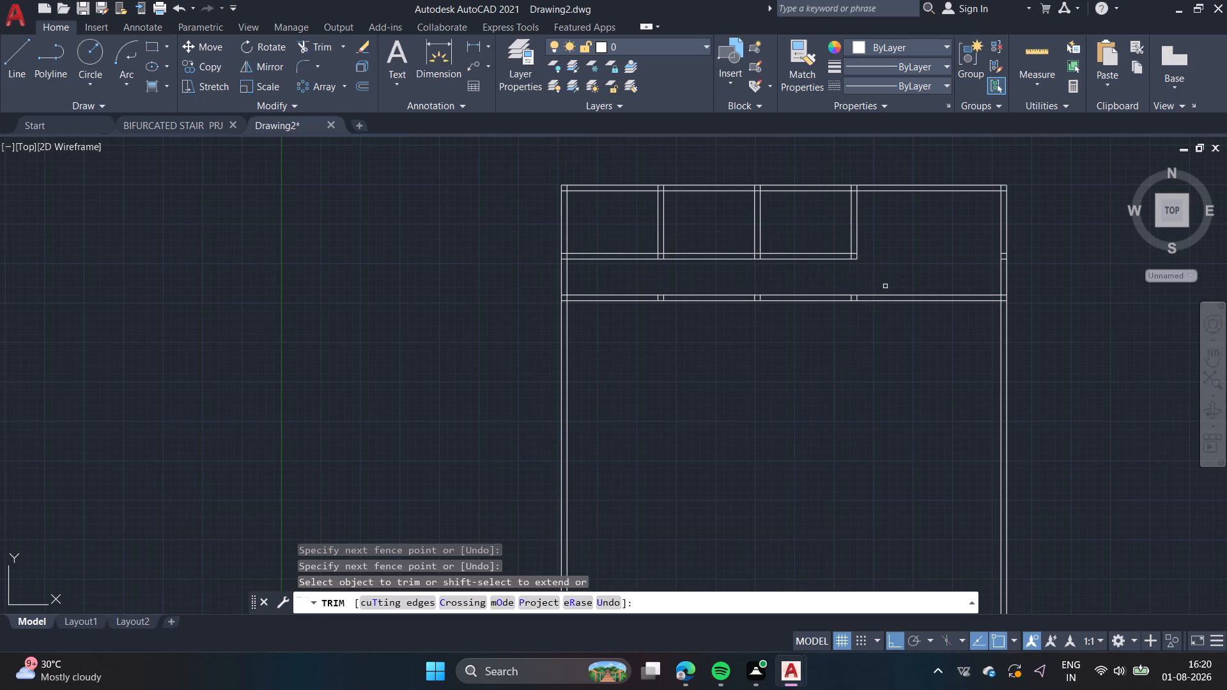
key("Escape")
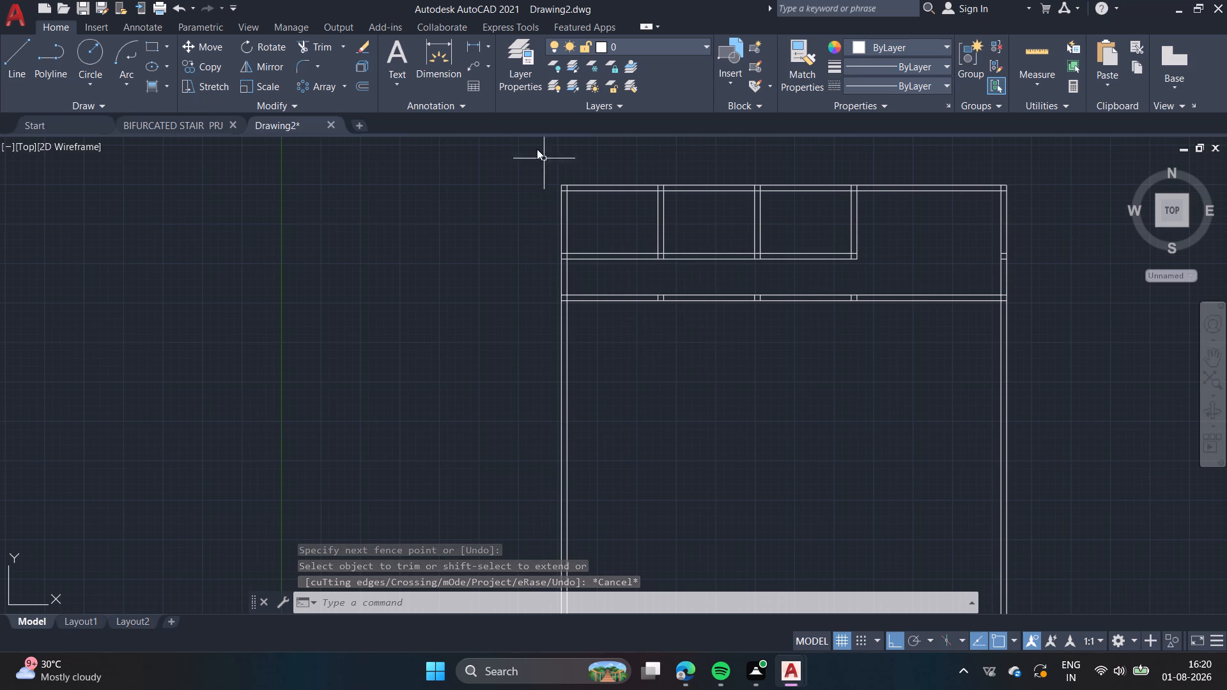
Offset the inner line of the west outer wall 12'3" to the east.
left_click(356, 86)
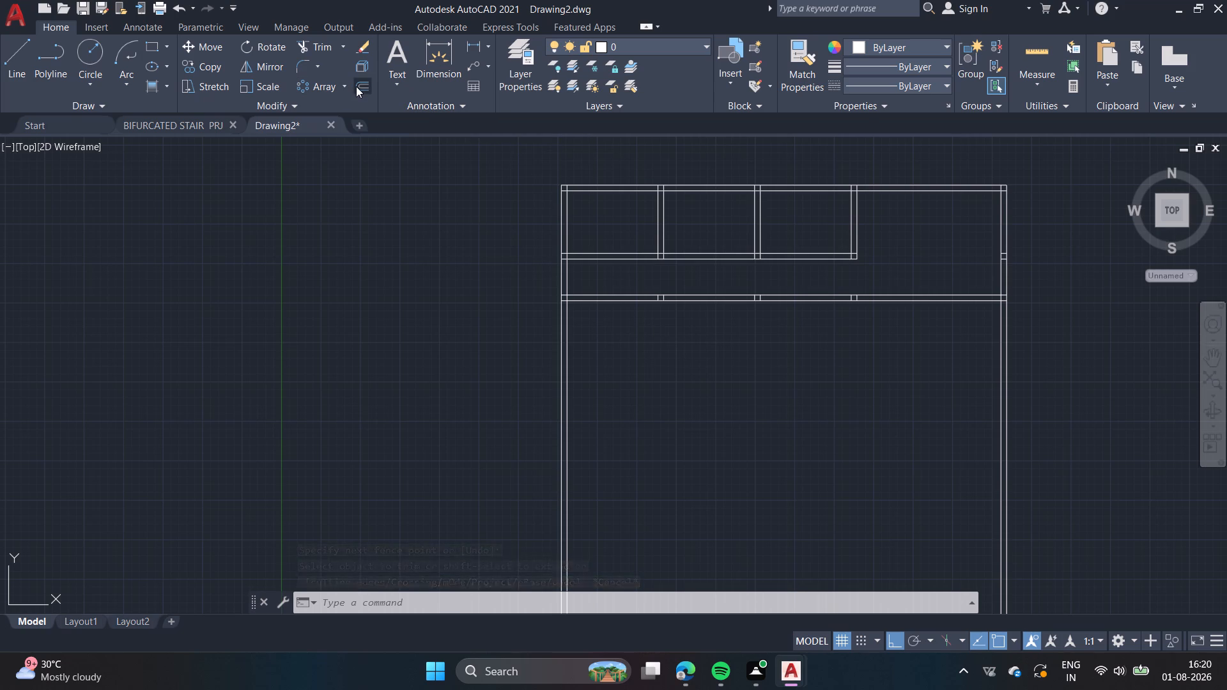
left_click(567, 348)
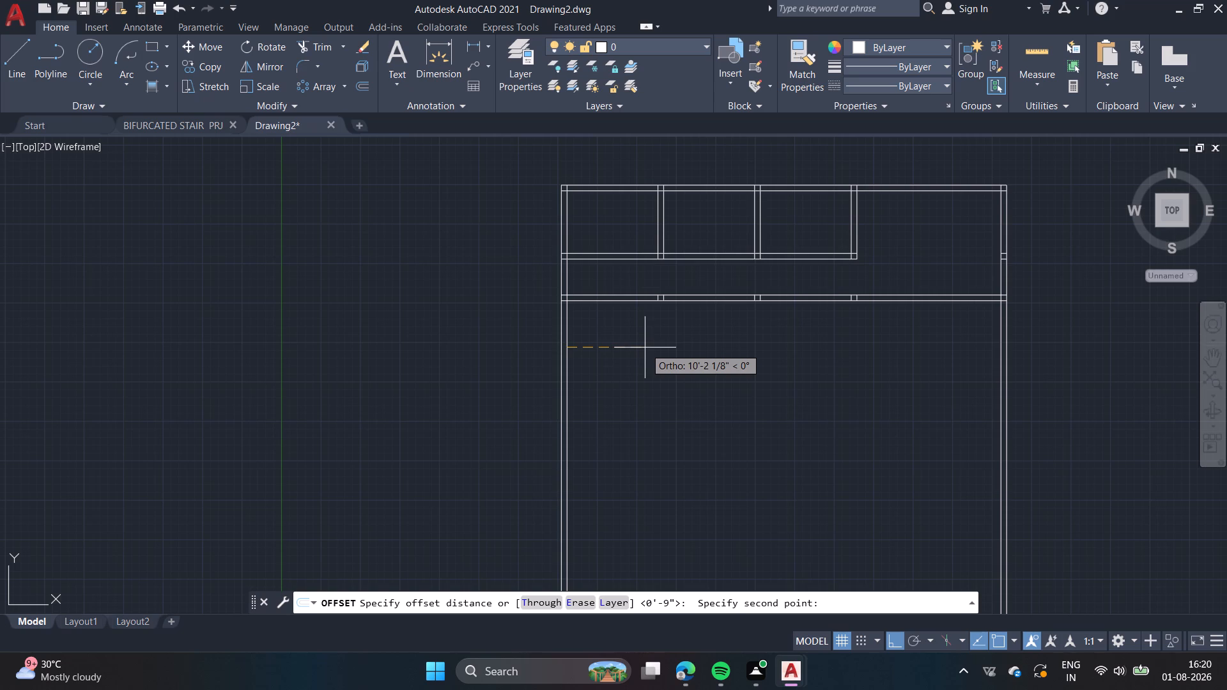
key("1")
type("2'3\"")
key("space")
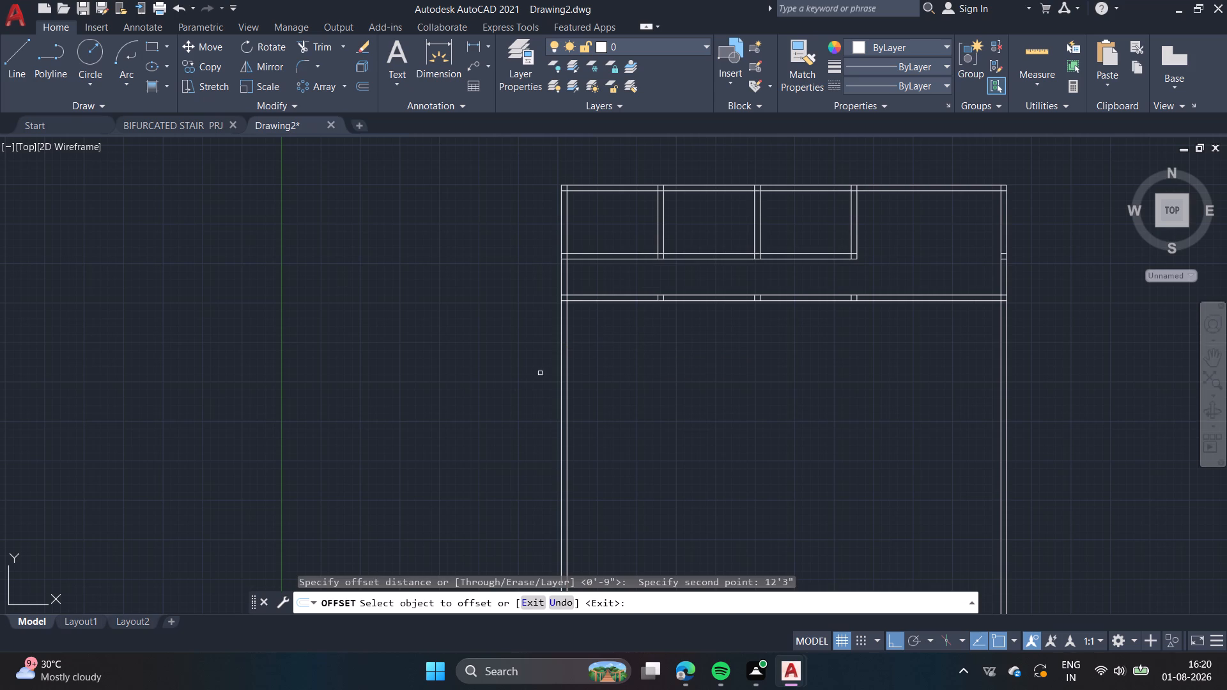
left_click(567, 372)
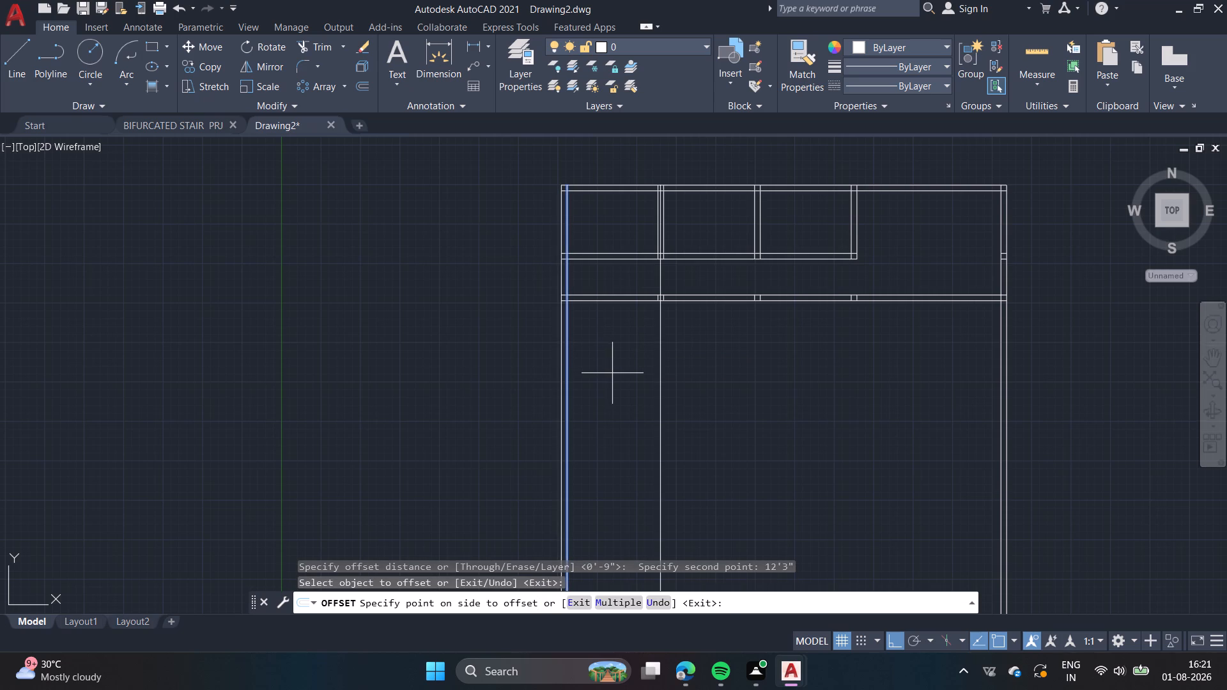
left_click(612, 373)
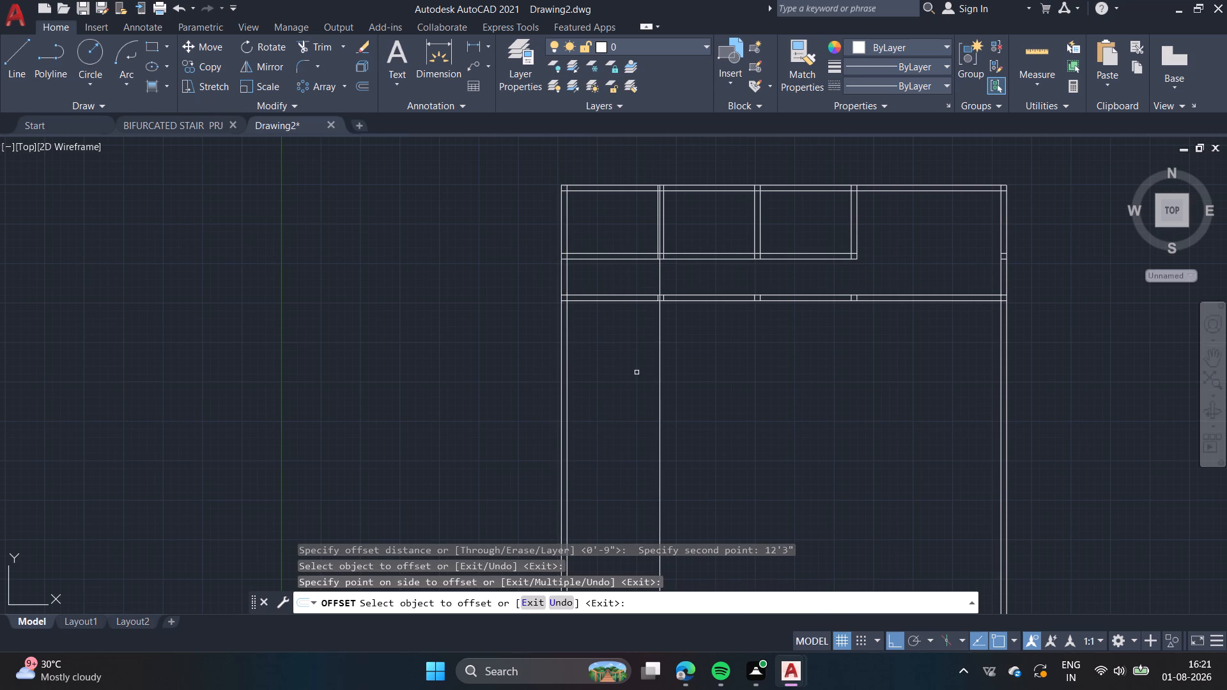
key("space")
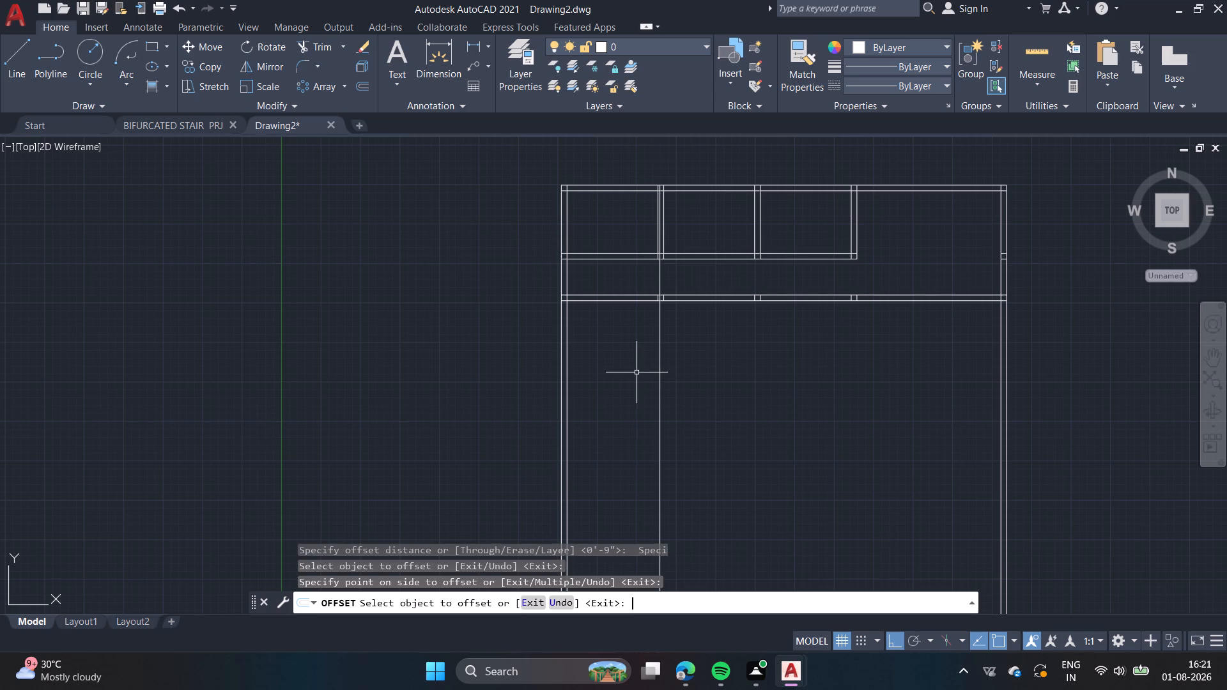
Offset the new vertical line 9" to the east to form a vertical wall pair.
key("space")
left_click(658, 370)
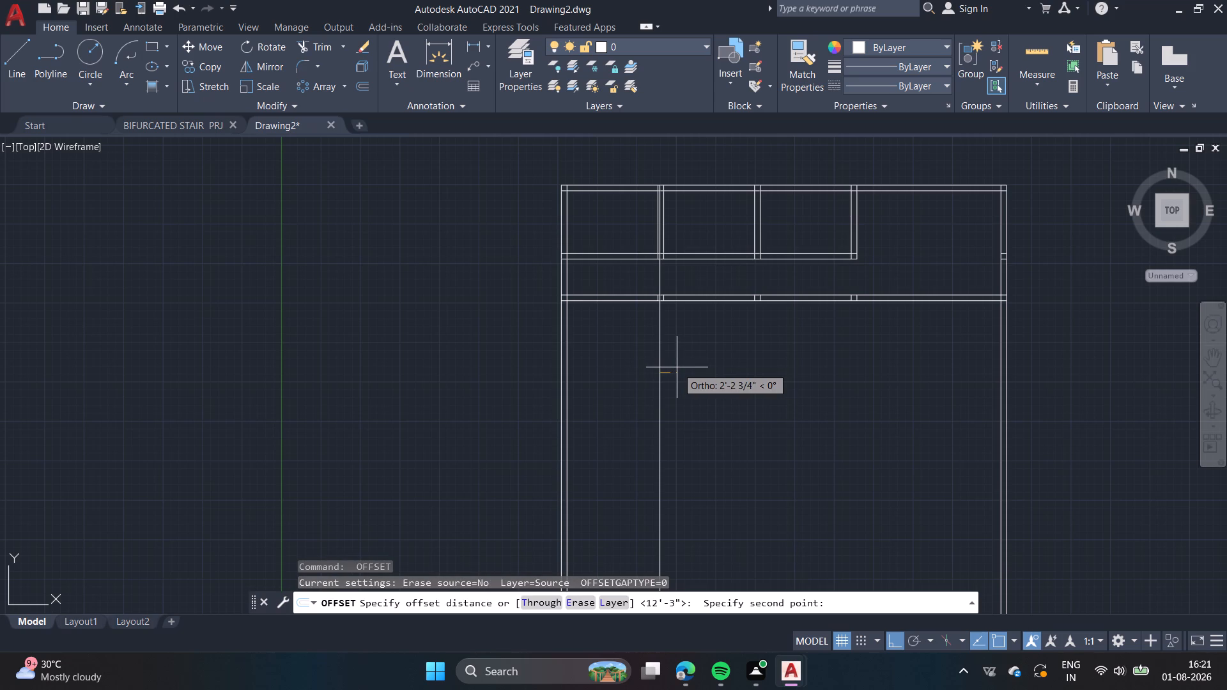
key("9")
key("shift+quotedbl")
key("space")
left_click(661, 377)
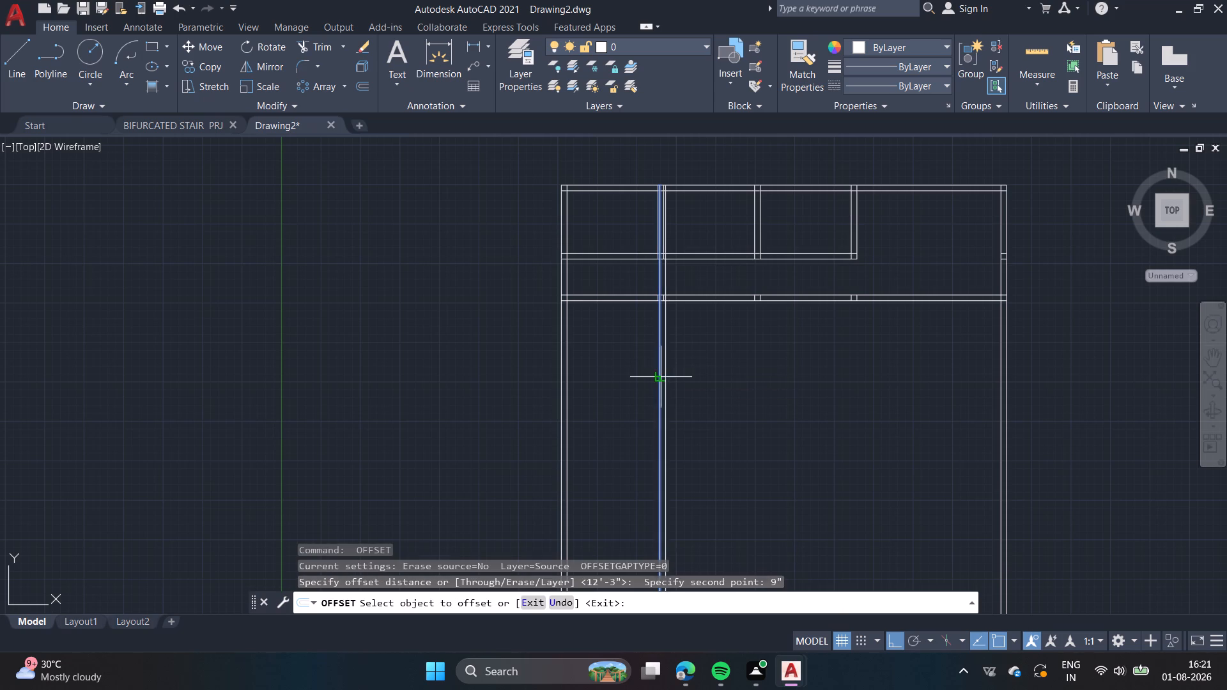
left_click(678, 377)
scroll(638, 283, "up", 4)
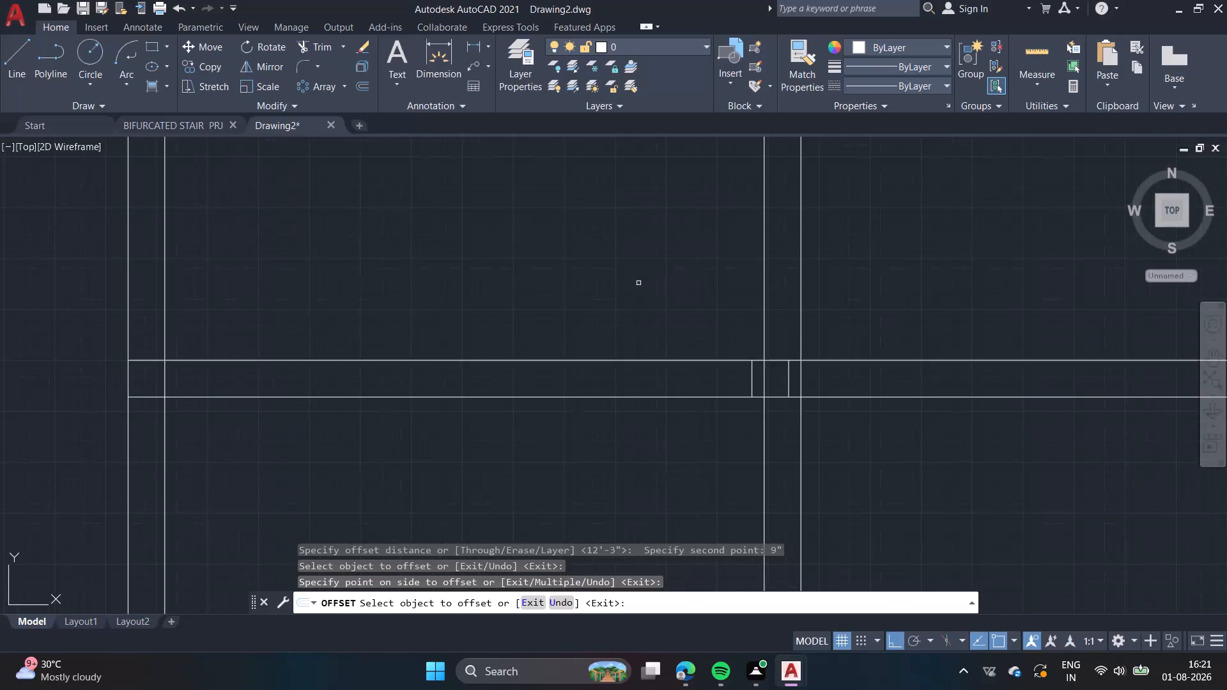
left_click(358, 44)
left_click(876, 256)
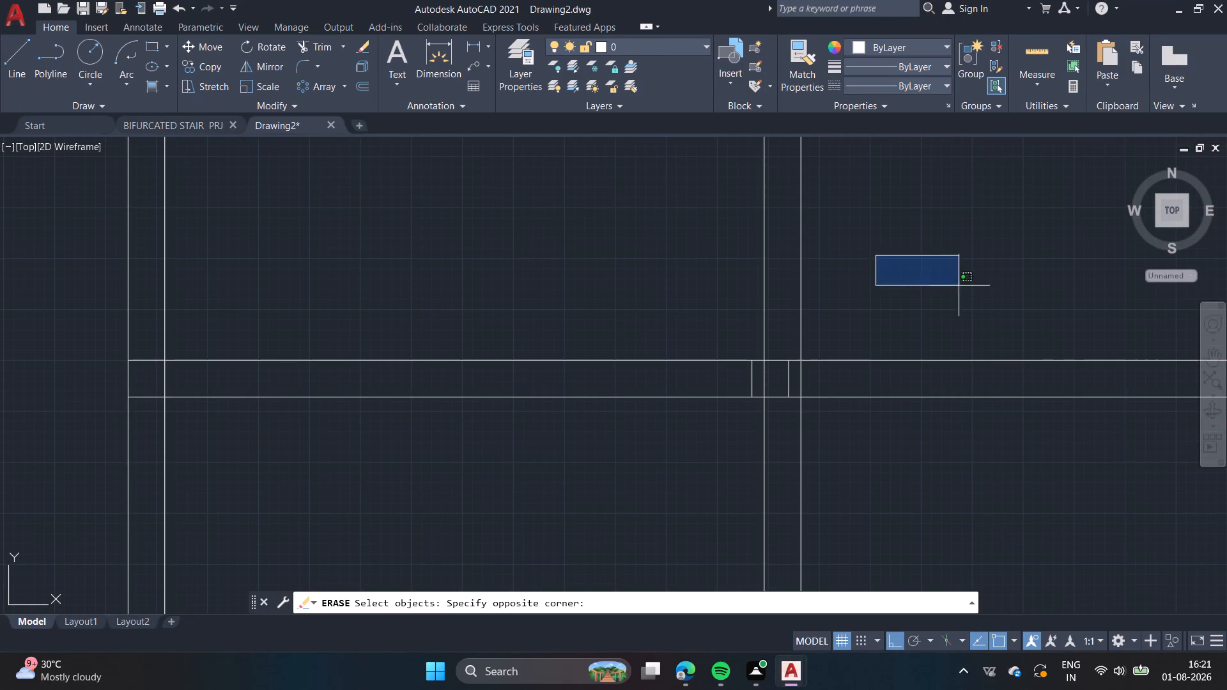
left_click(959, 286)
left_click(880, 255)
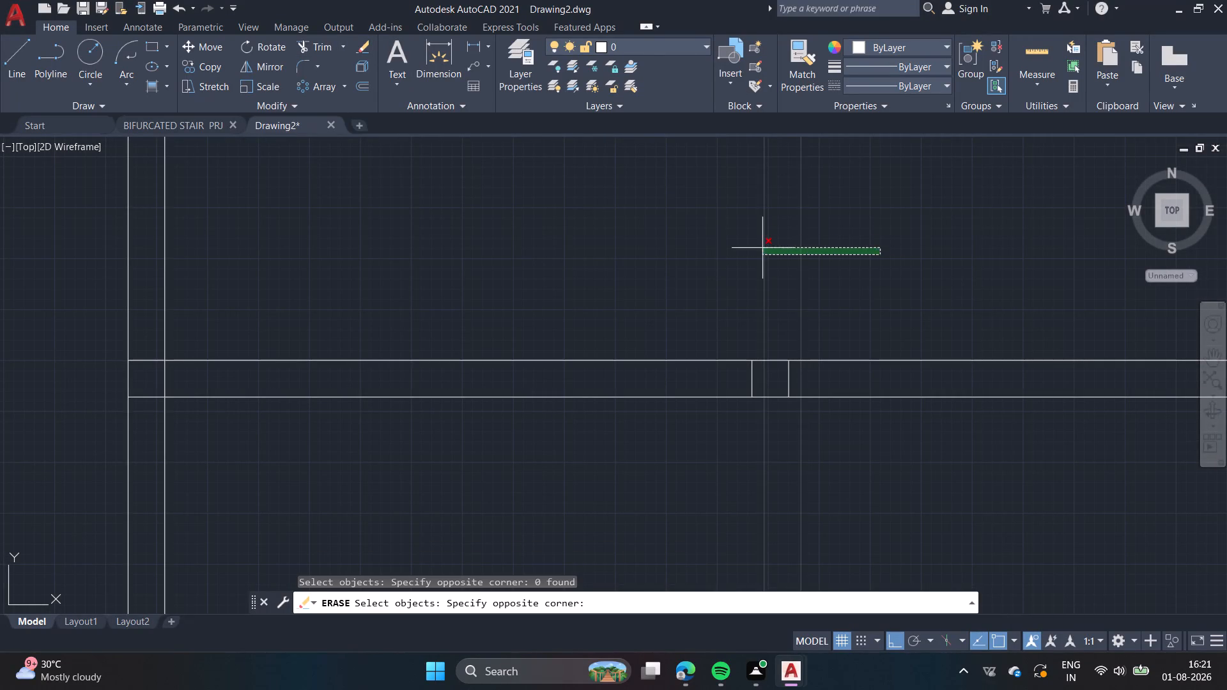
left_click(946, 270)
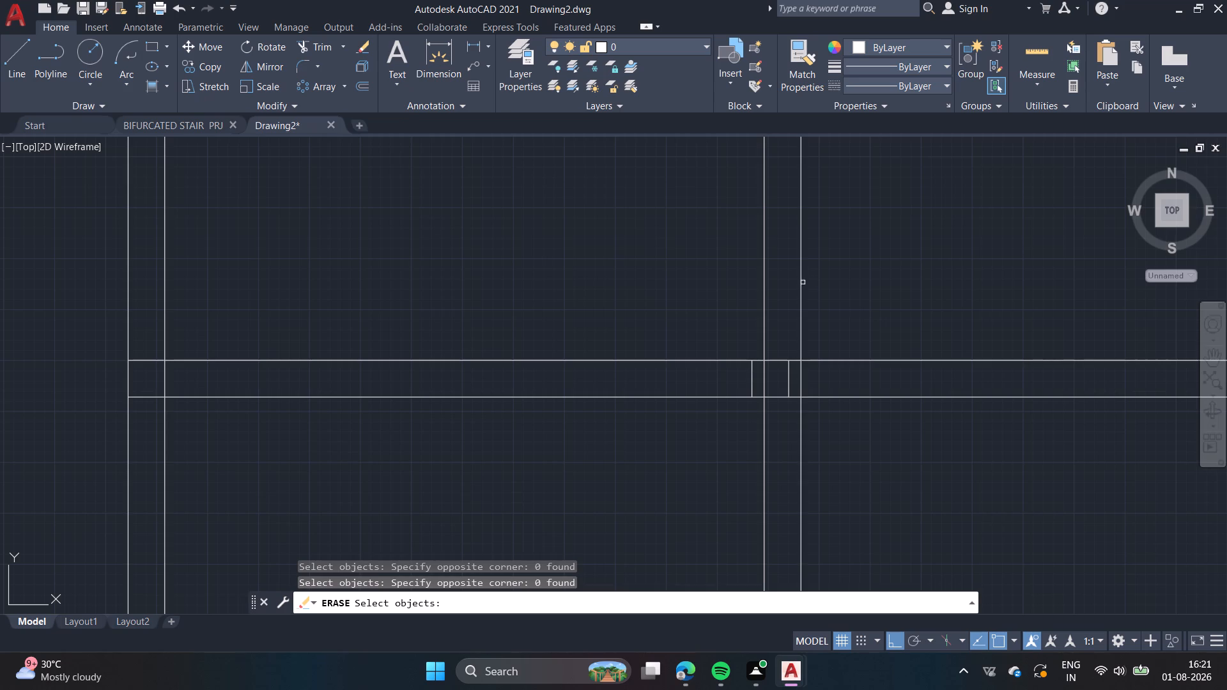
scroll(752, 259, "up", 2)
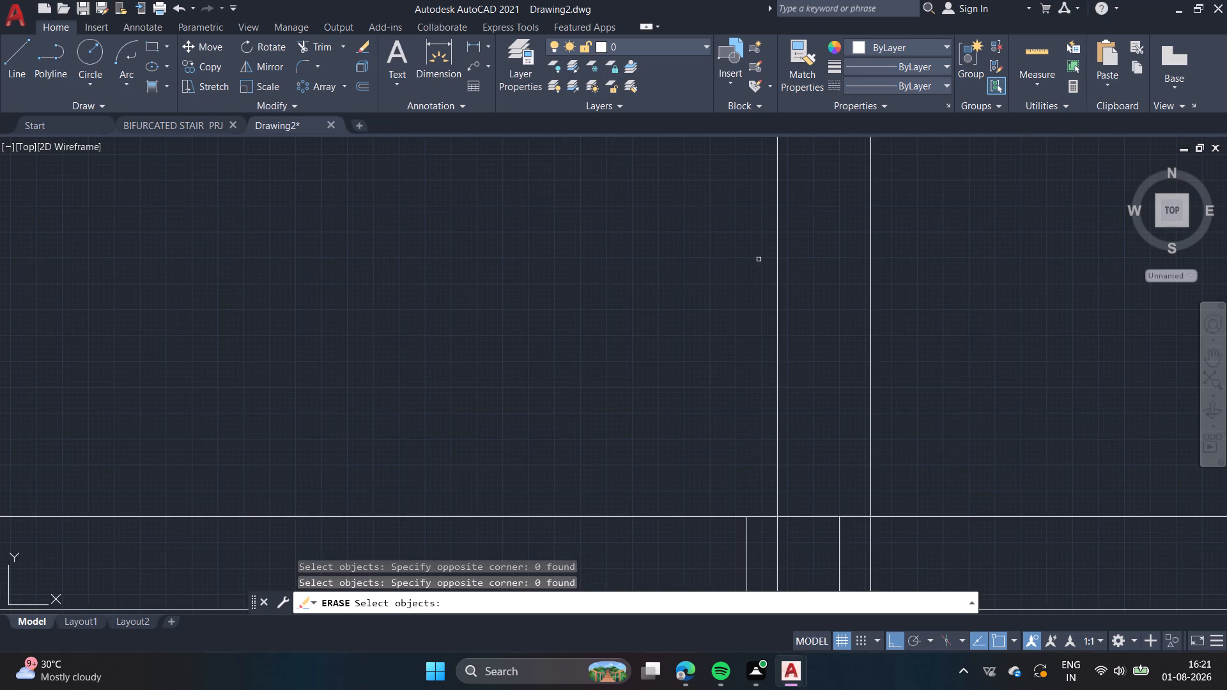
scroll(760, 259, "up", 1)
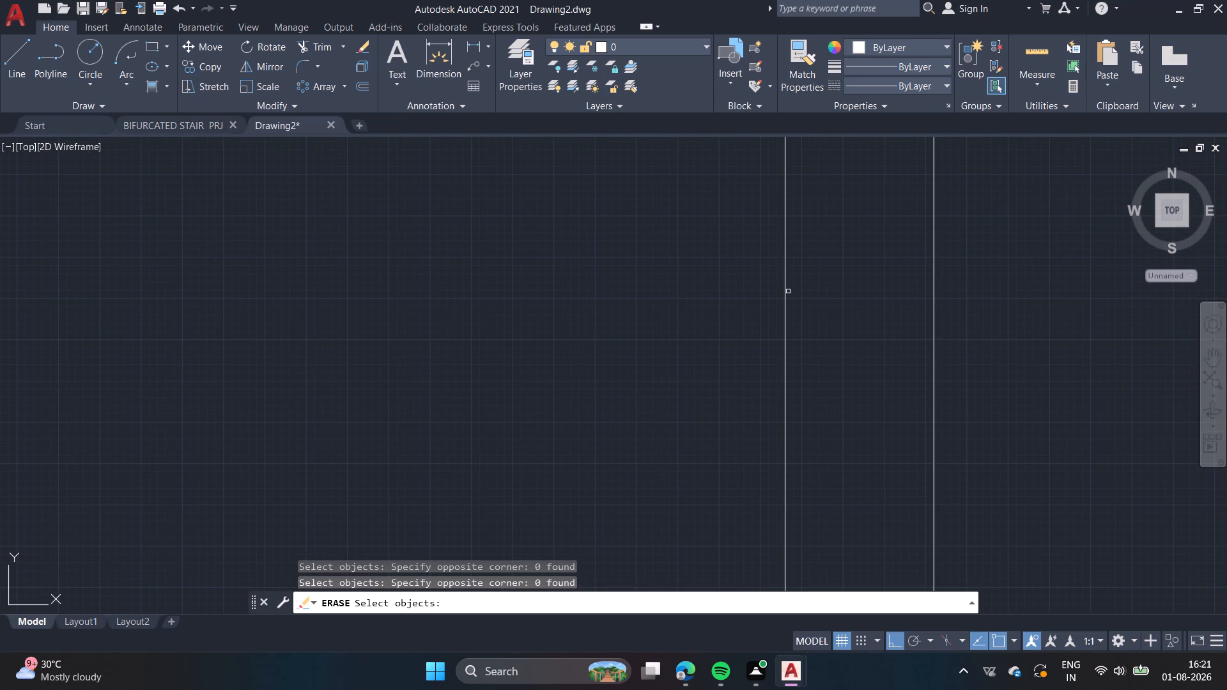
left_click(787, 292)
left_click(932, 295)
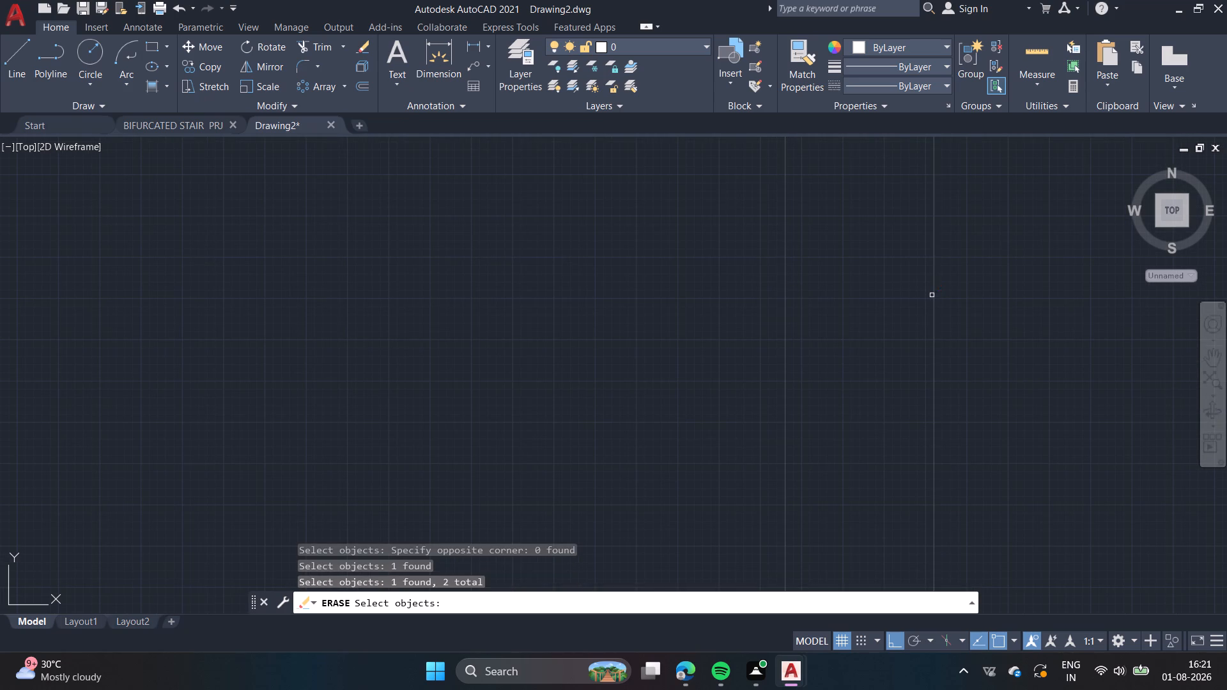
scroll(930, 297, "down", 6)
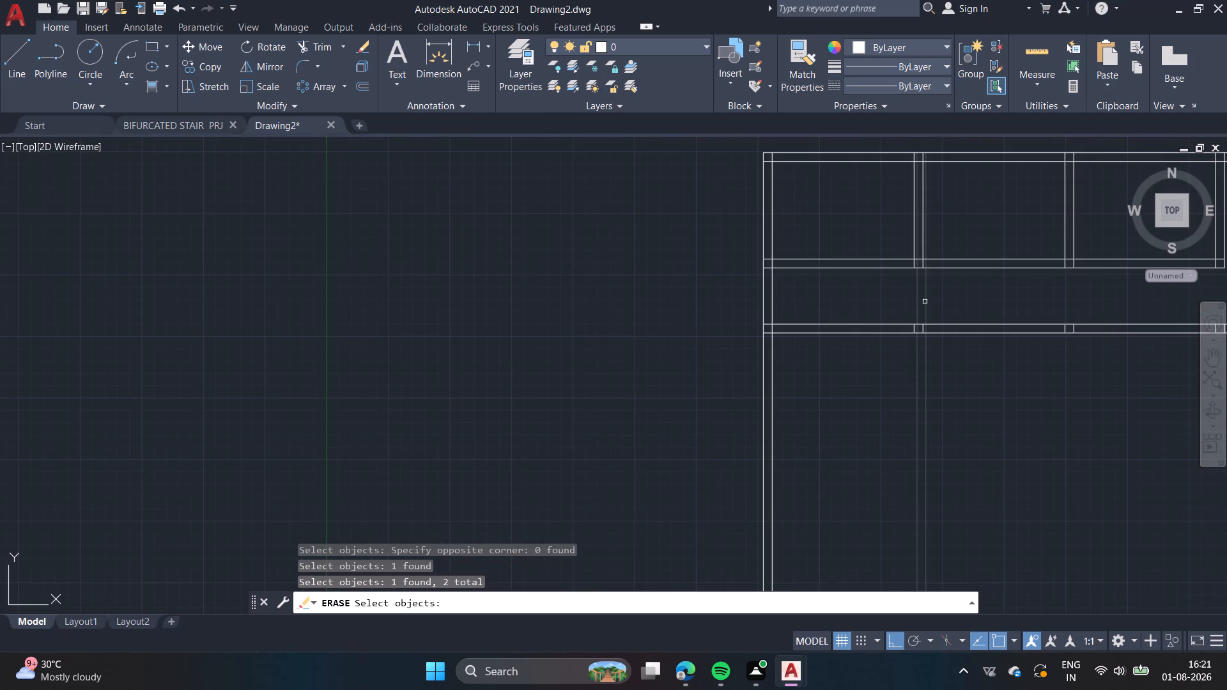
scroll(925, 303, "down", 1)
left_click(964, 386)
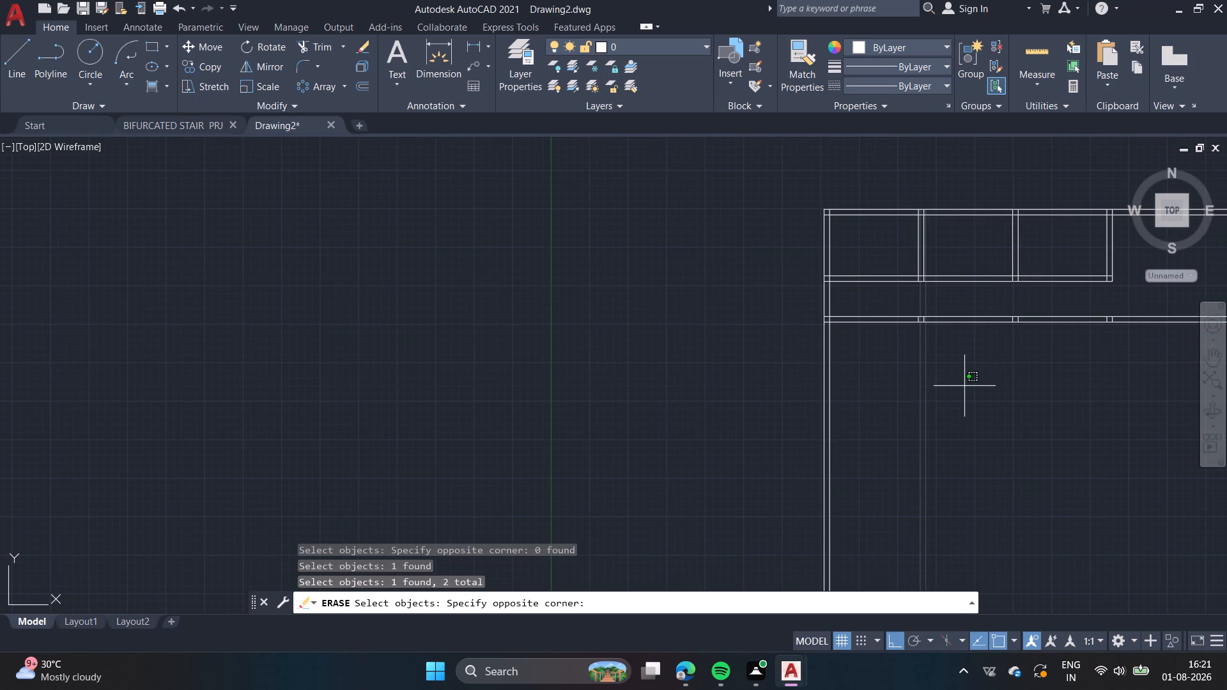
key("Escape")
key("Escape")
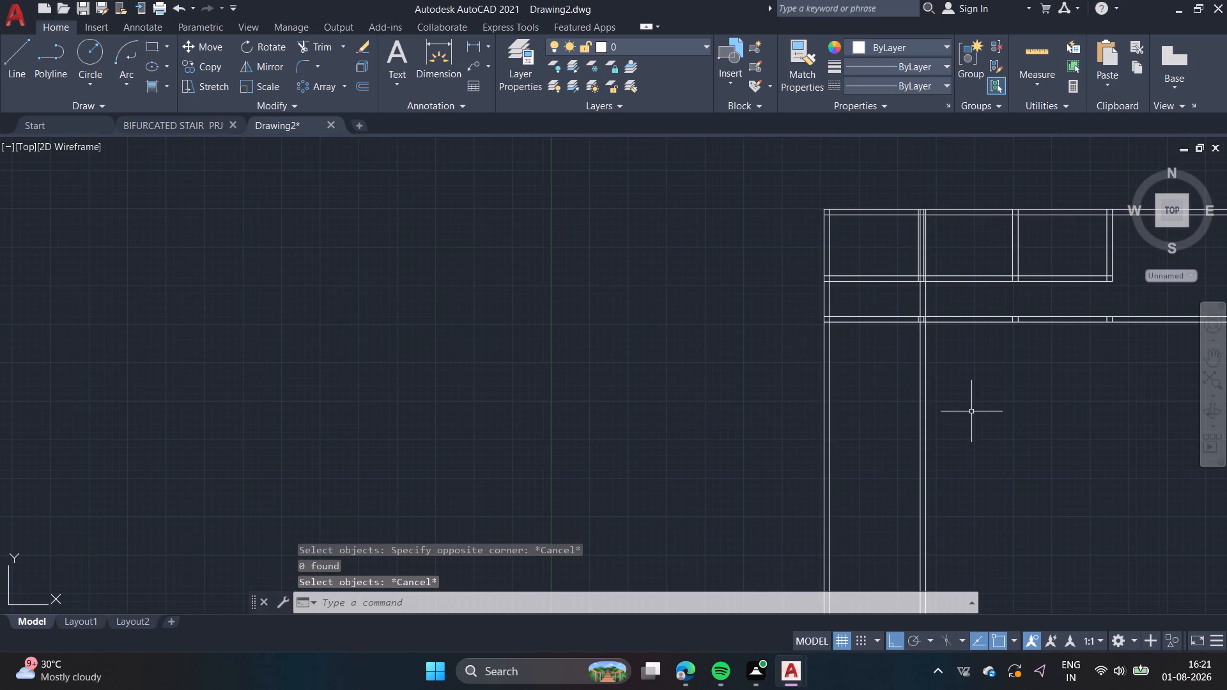
Trim both lines of the new vertical wall pair above the third horizontal wall.
scroll(937, 305, "up", 2)
scroll(937, 305, "down", 3)
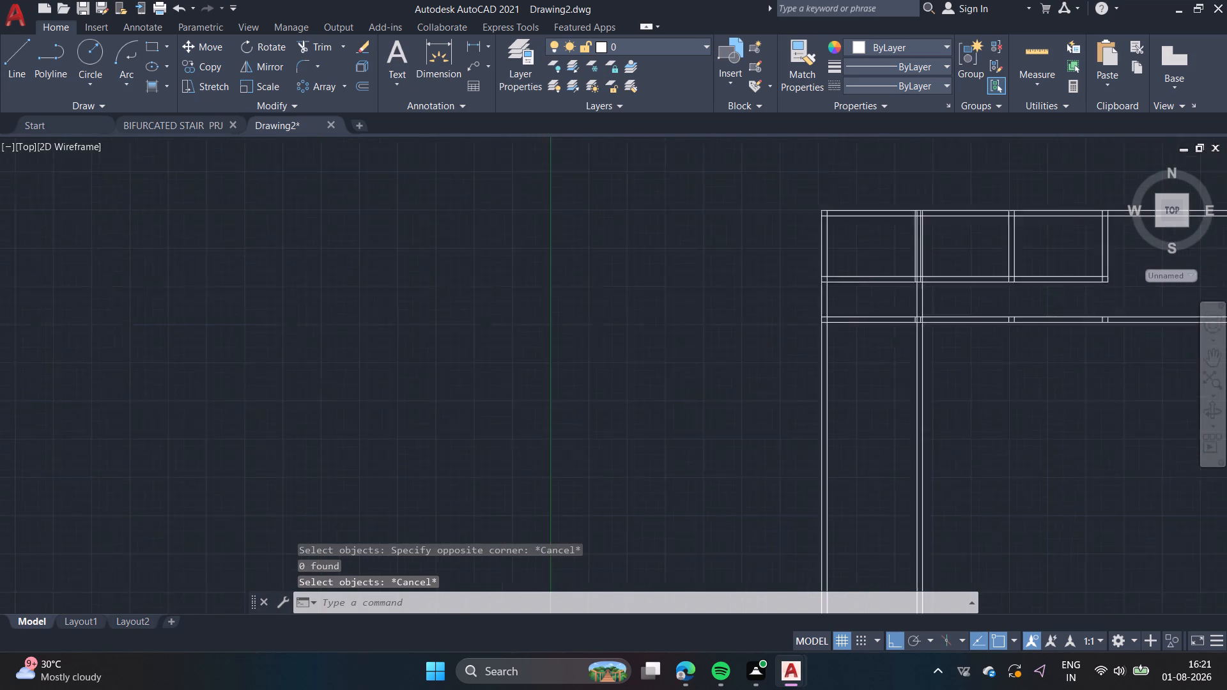
scroll(952, 357, "up", 3)
middle_click_drag(940, 348, 985, 493)
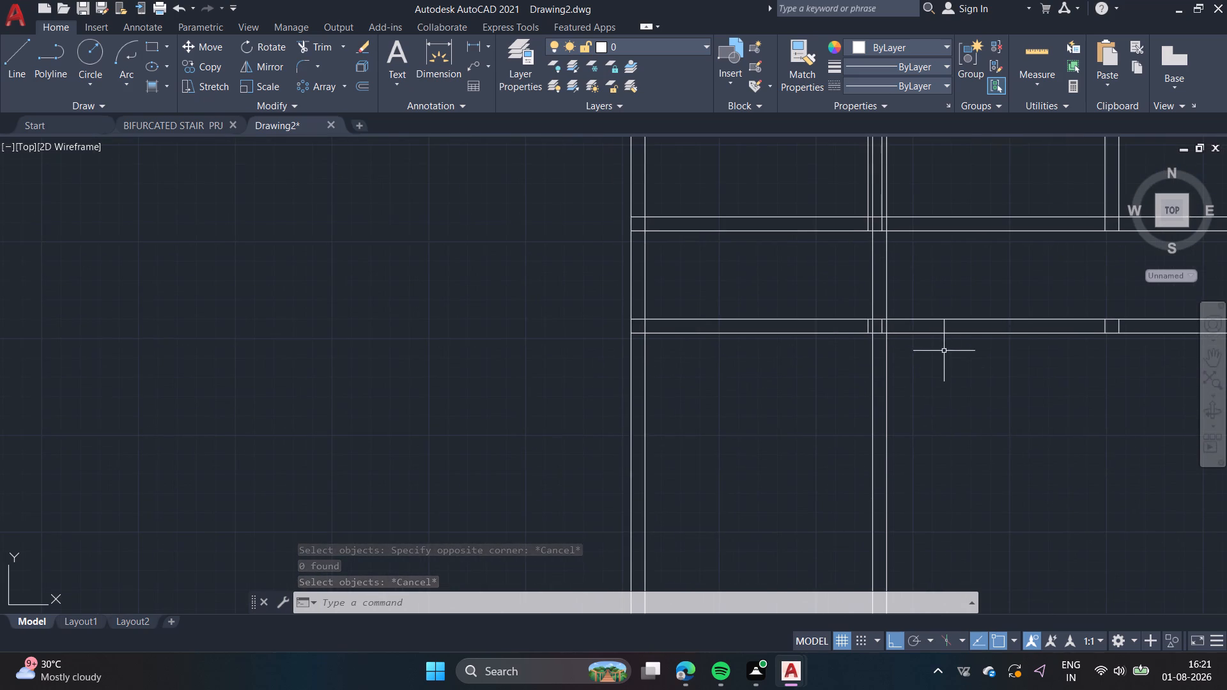
left_click(328, 52)
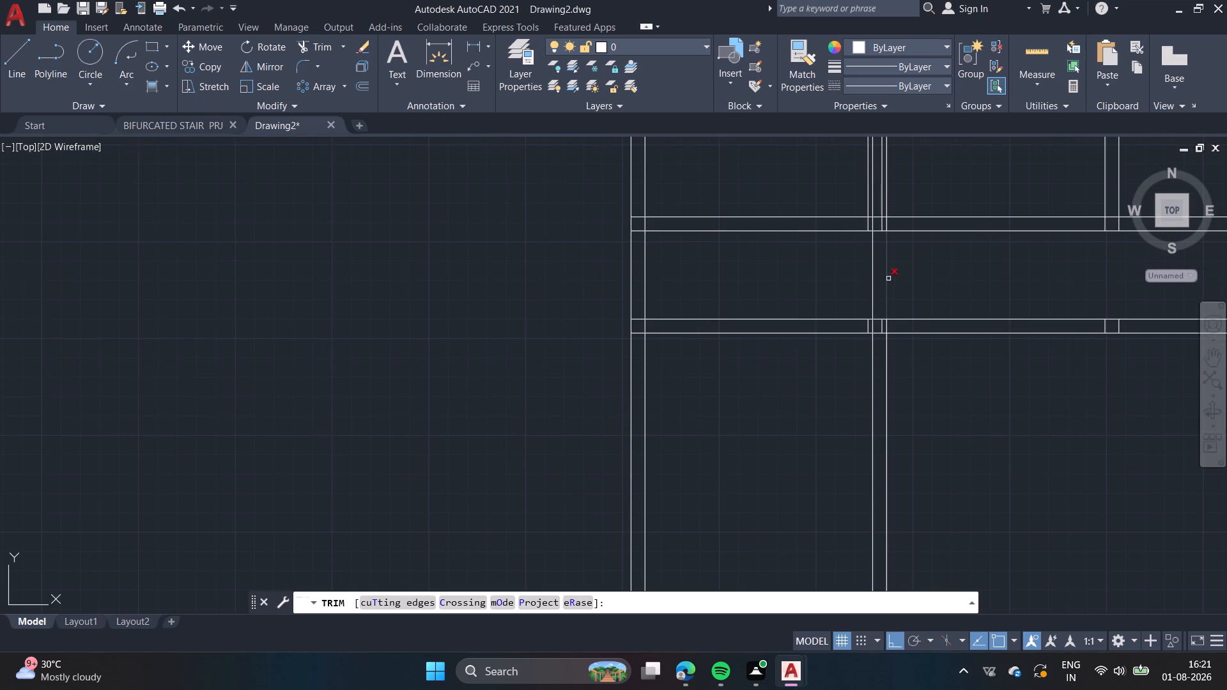
scroll(888, 279, "up", 3)
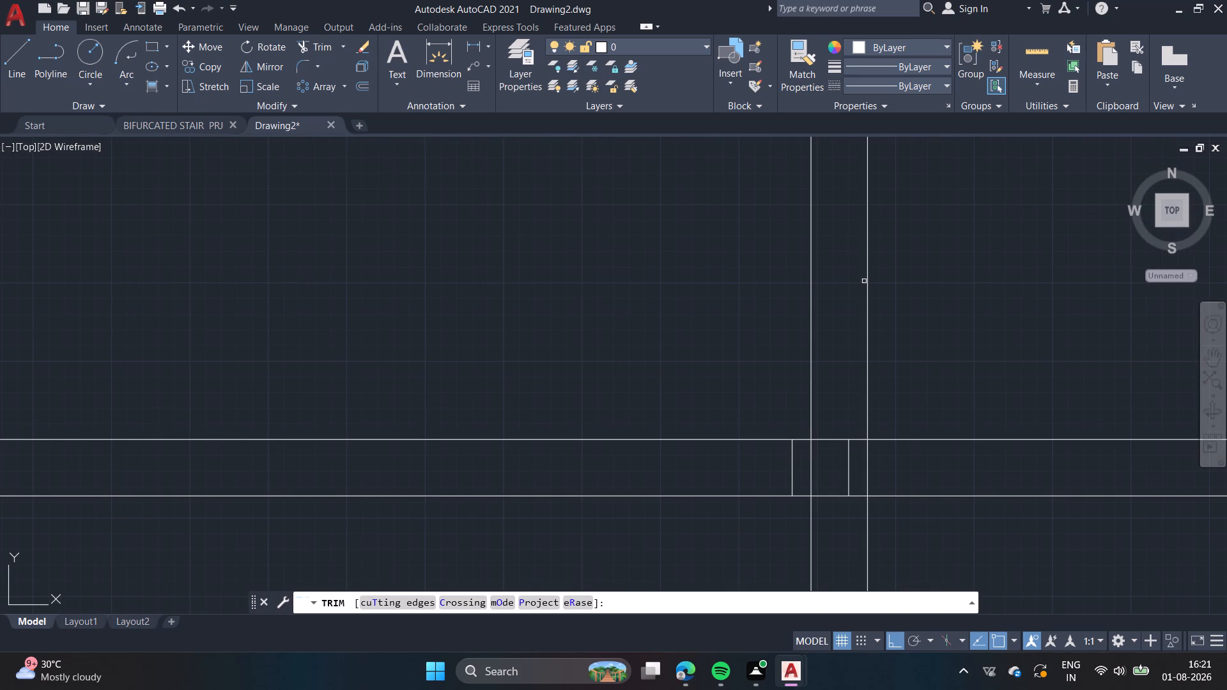
left_click(869, 281)
scroll(872, 280, "down", 4)
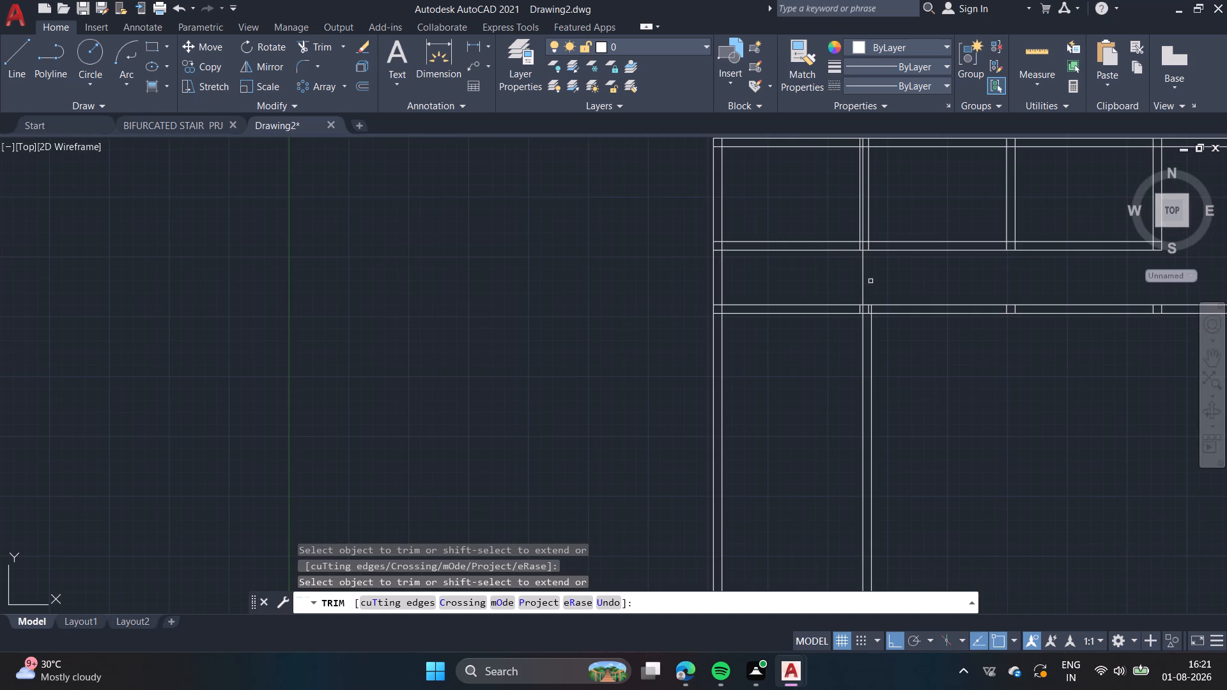
scroll(864, 281, "up", 6)
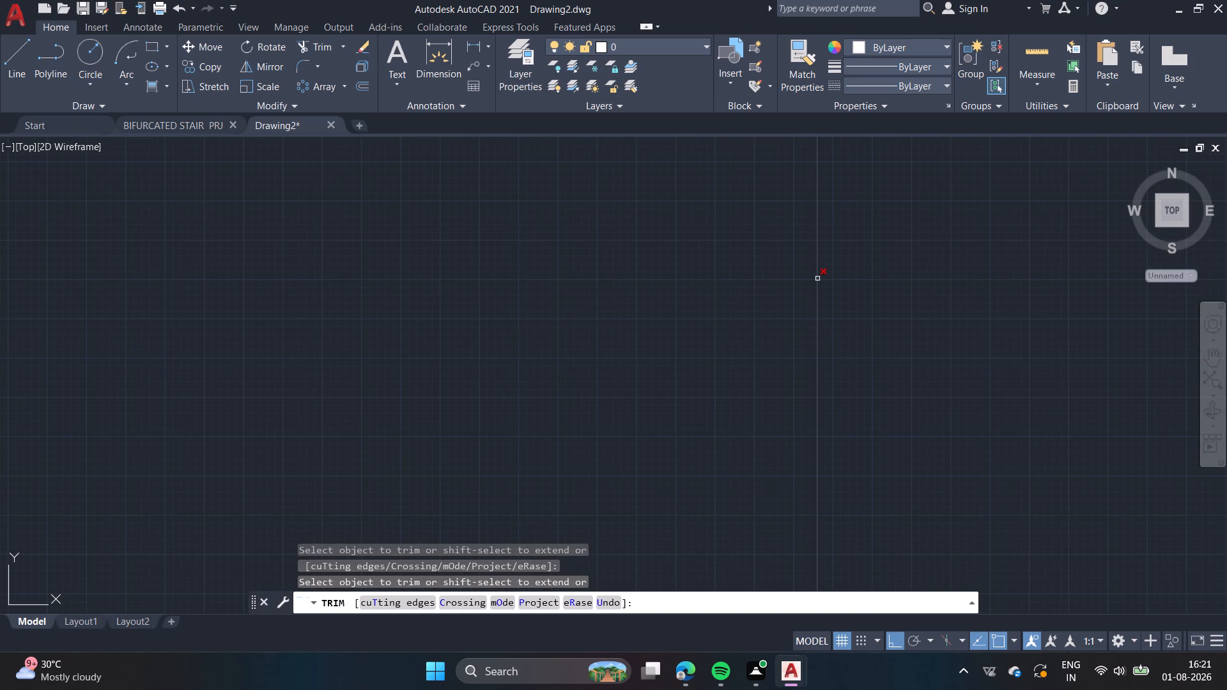
scroll(817, 279, "down", 2)
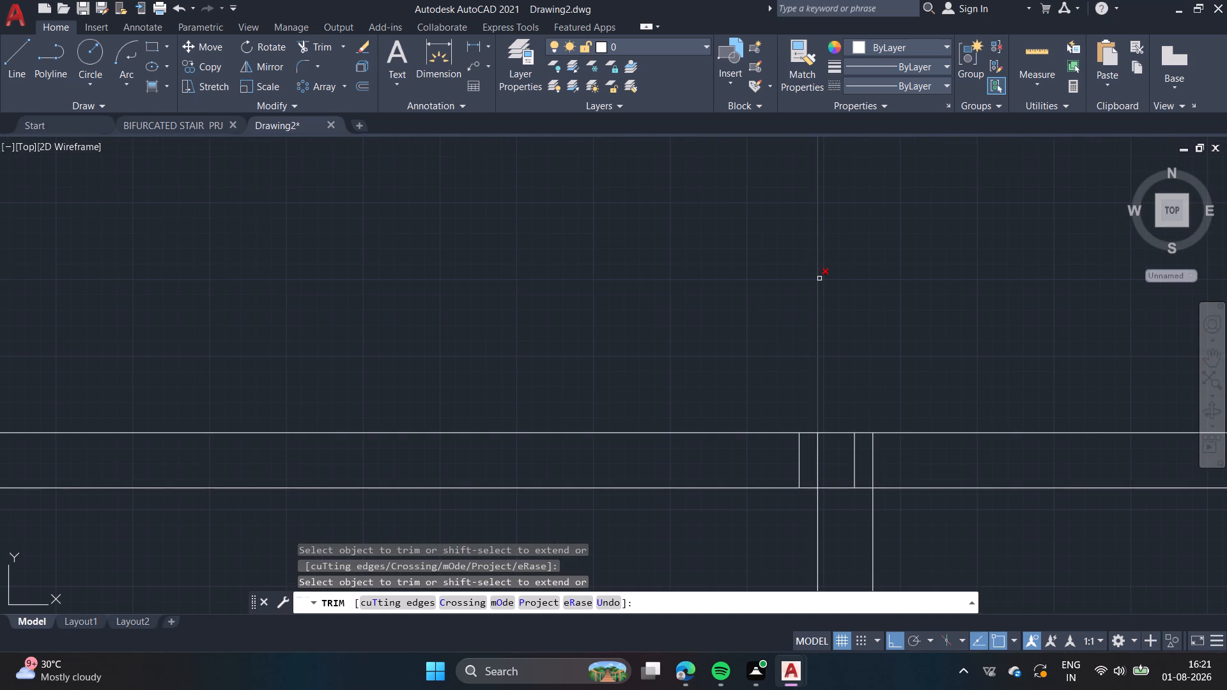
left_click(819, 279)
Trim the leftover stubs of the three upper vertical wall pairs inside the third horizontal wall.
scroll(819, 279, "down", 4)
middle_click_drag(822, 279, 823, 300)
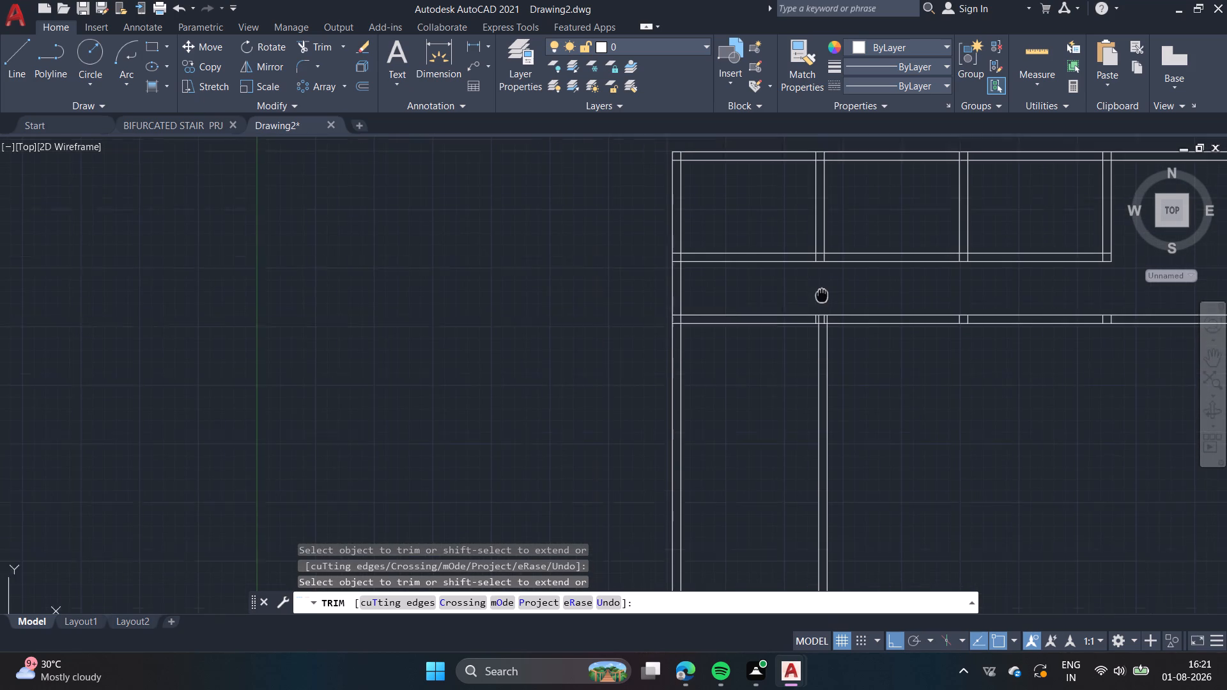
middle_click_drag(823, 300, 830, 335)
scroll(838, 390, "up", 3)
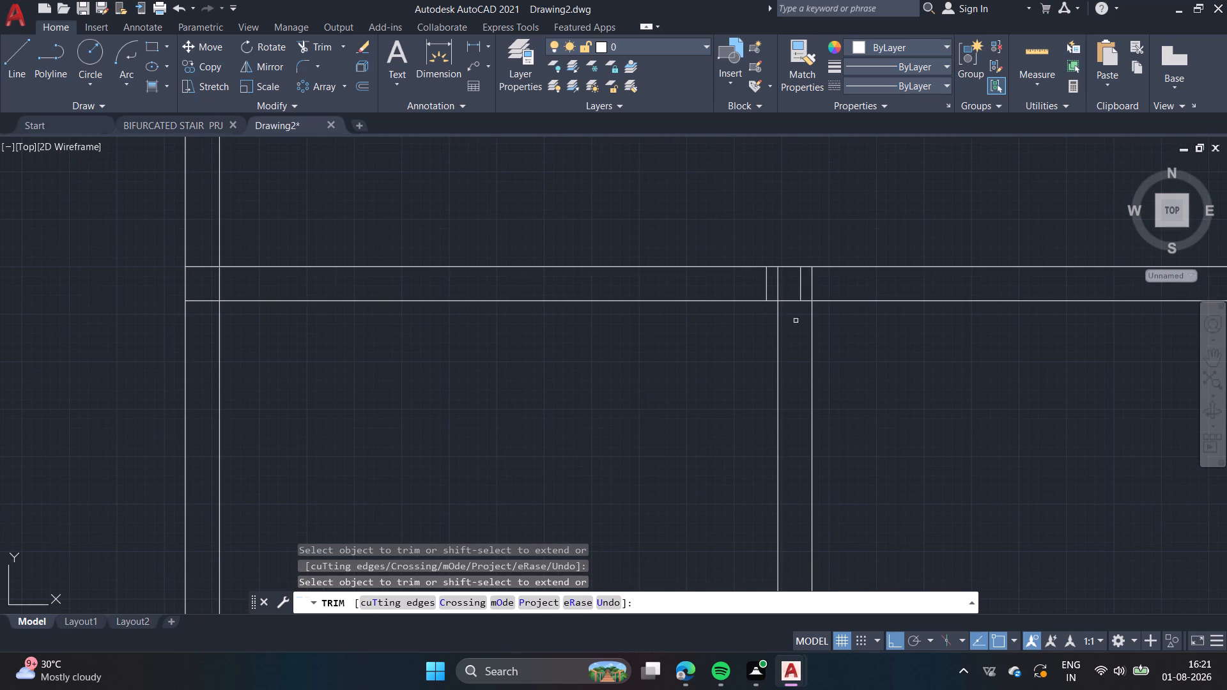
left_click(801, 281)
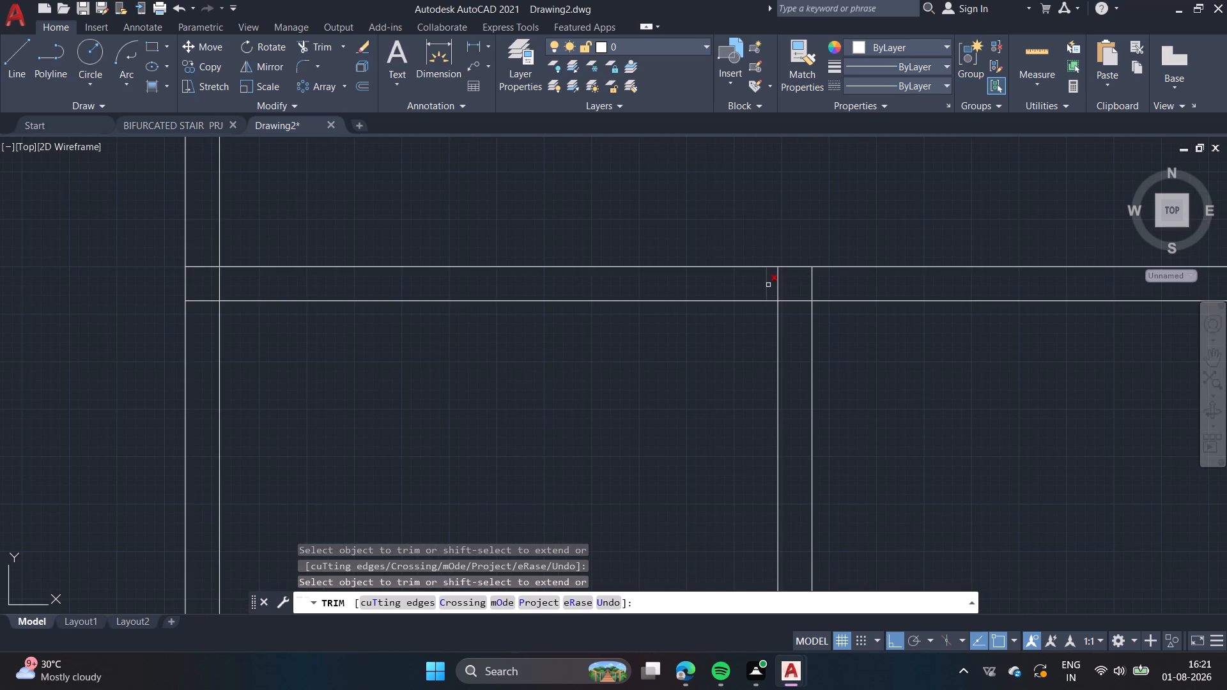
left_click(768, 285)
scroll(776, 224, "down", 3)
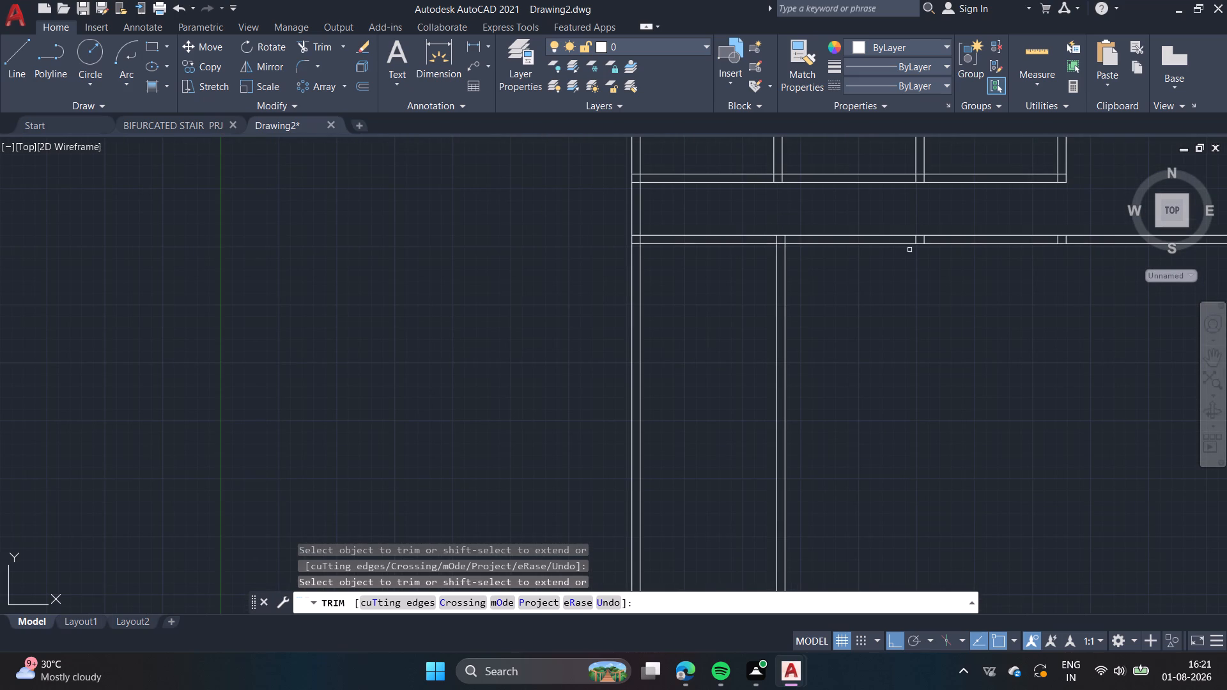
scroll(916, 244, "up", 3)
left_click(900, 226)
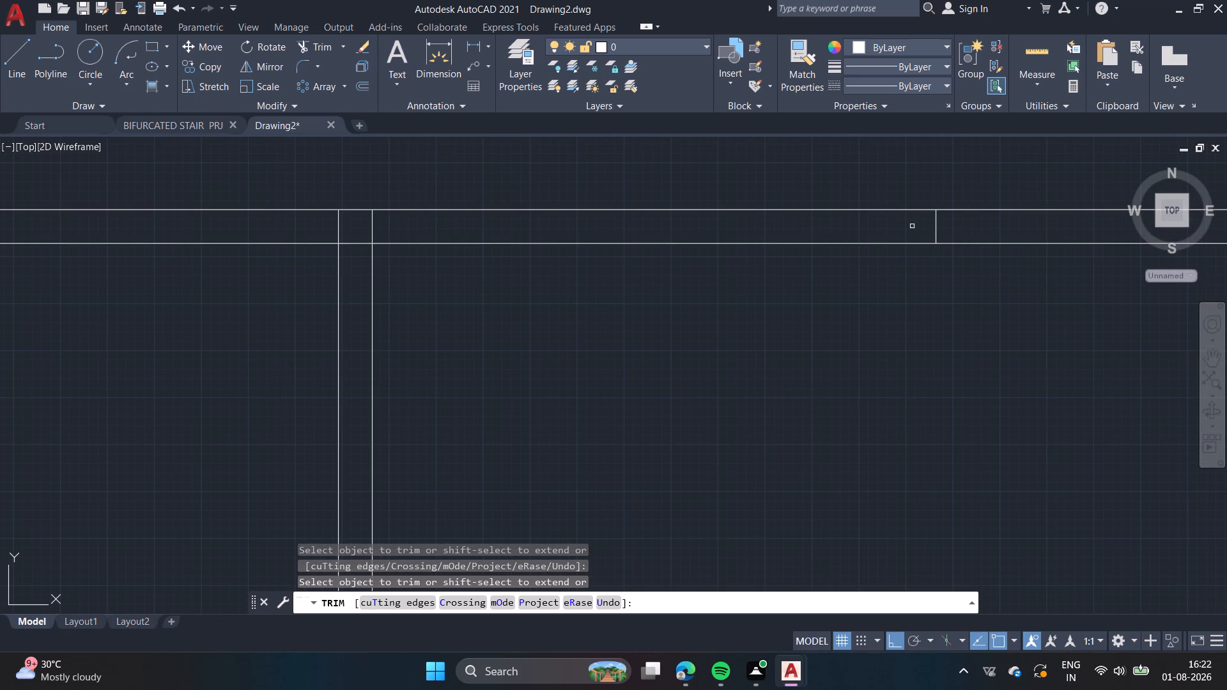
left_click(936, 226)
scroll(936, 227, "down", 3)
middle_click_drag(1031, 239, 936, 301)
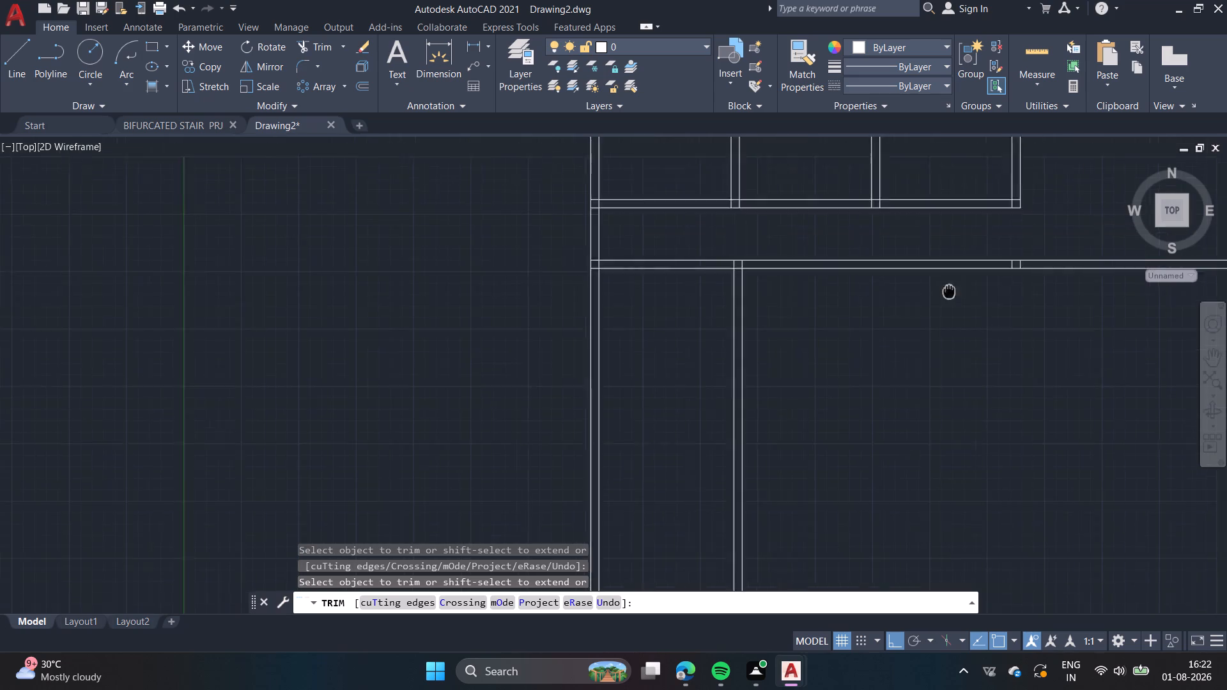
middle_click_drag(936, 301, 872, 344)
scroll(913, 333, "up", 3)
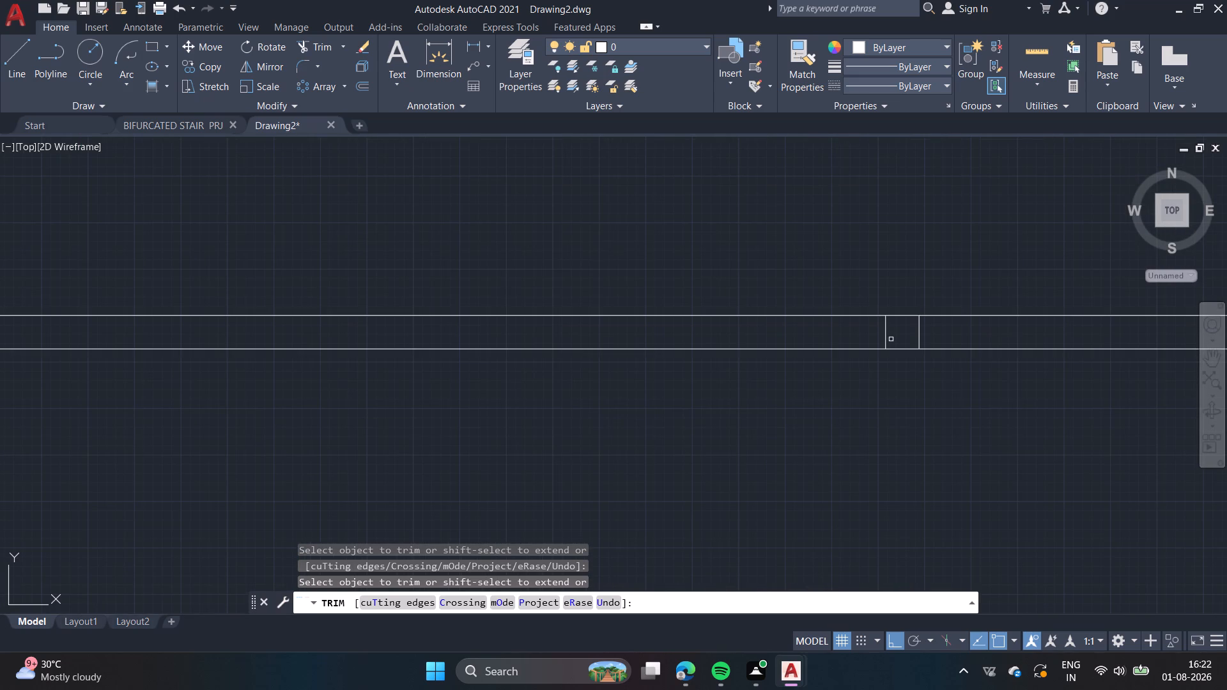
left_click(886, 339)
left_click(917, 338)
Trim the two leftover stubs of the second horizontal wall inside the east outer wall.
scroll(916, 360, "down", 4)
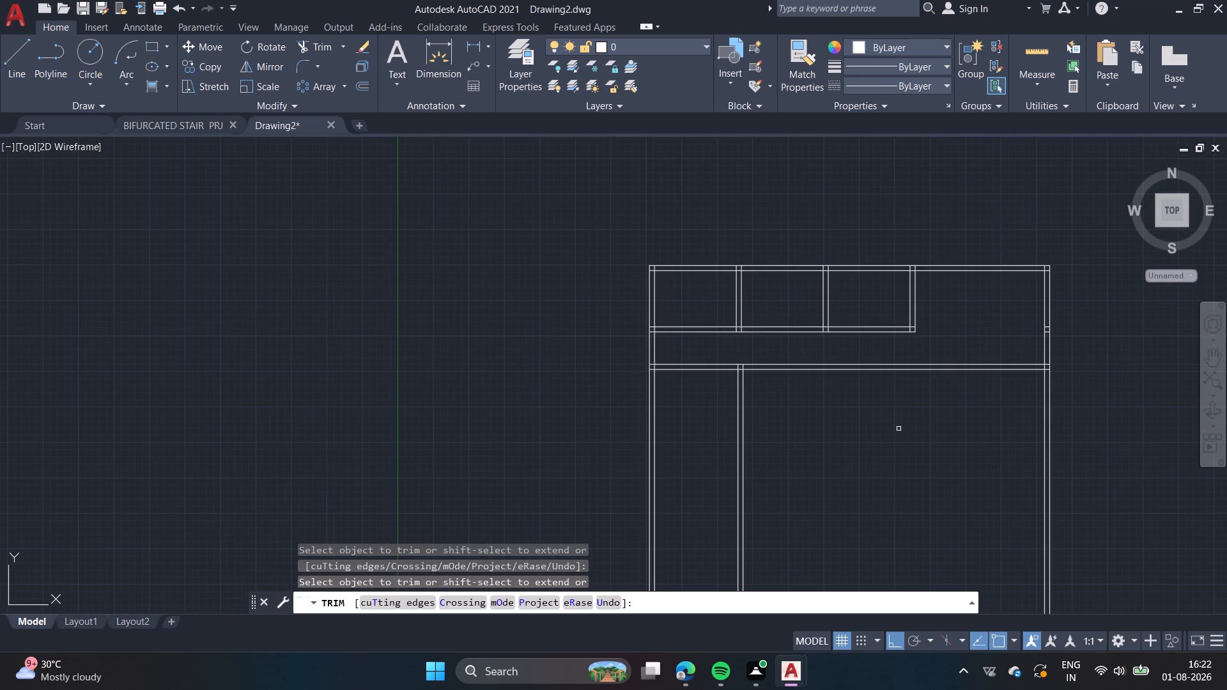
scroll(1042, 330, "up", 4)
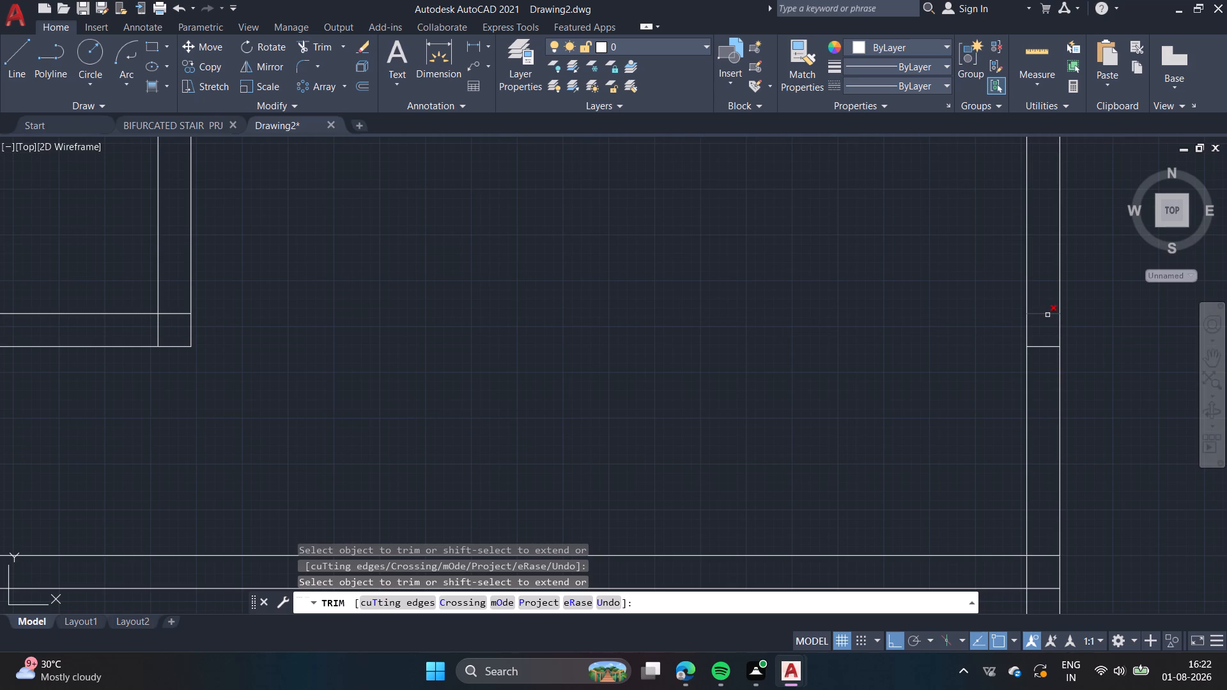
left_click(1047, 315)
left_click(1047, 348)
scroll(994, 378, "down", 4)
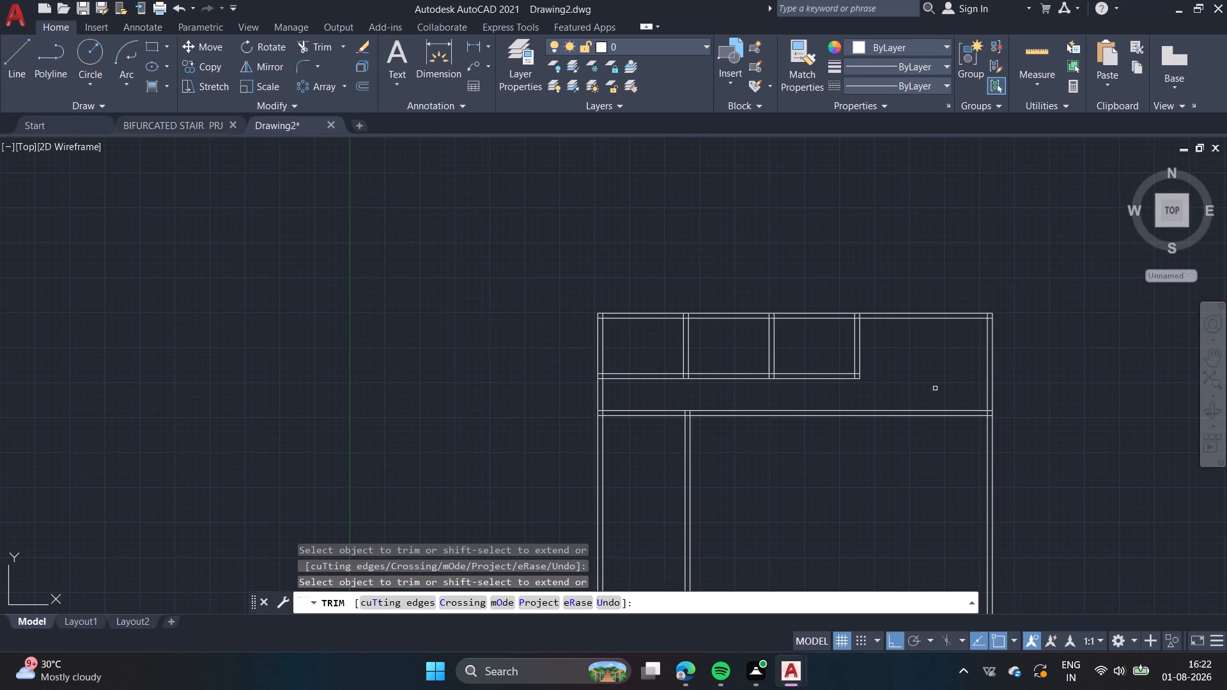
key("Escape")
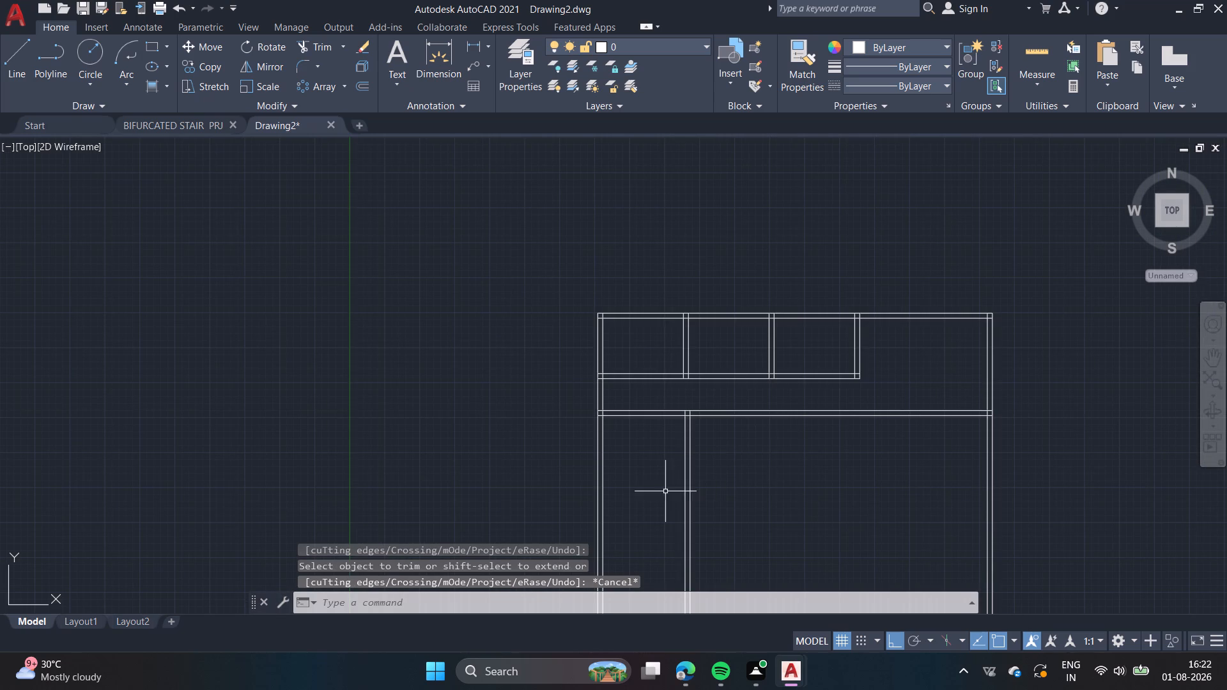
Offset the east line of the vertical wall pair below the third horizontal wall 14' to the east.
left_click(368, 82)
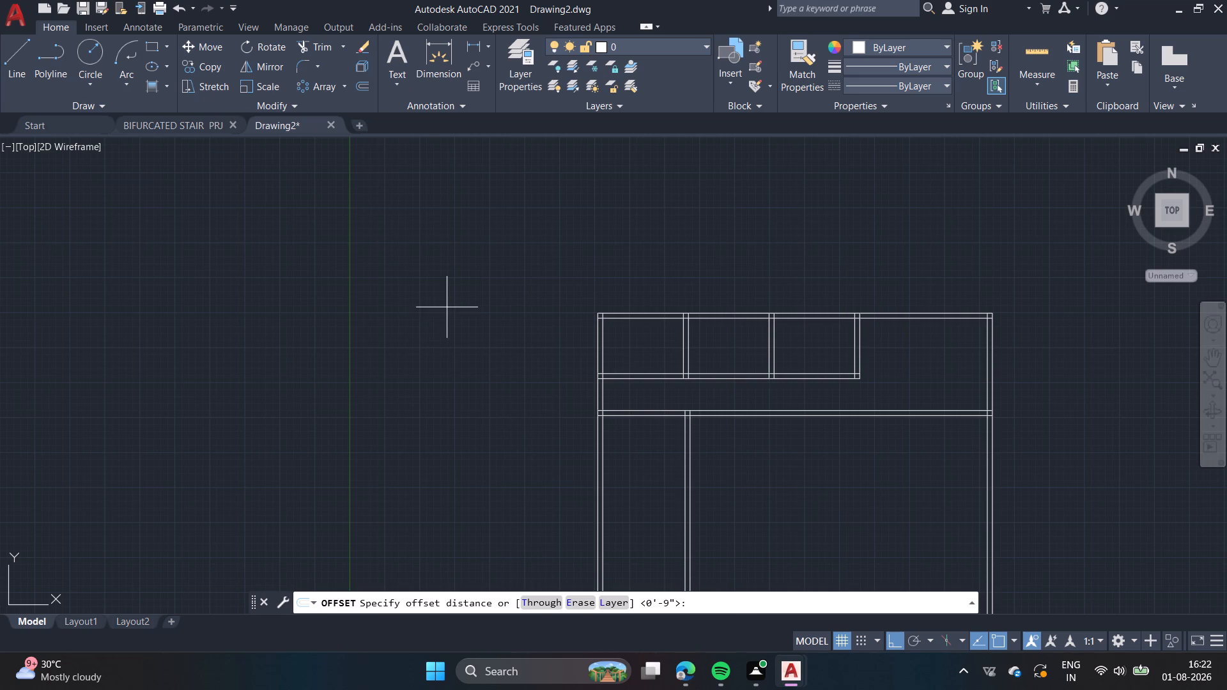
scroll(421, 356, "up", 1)
scroll(856, 477, "up", 2)
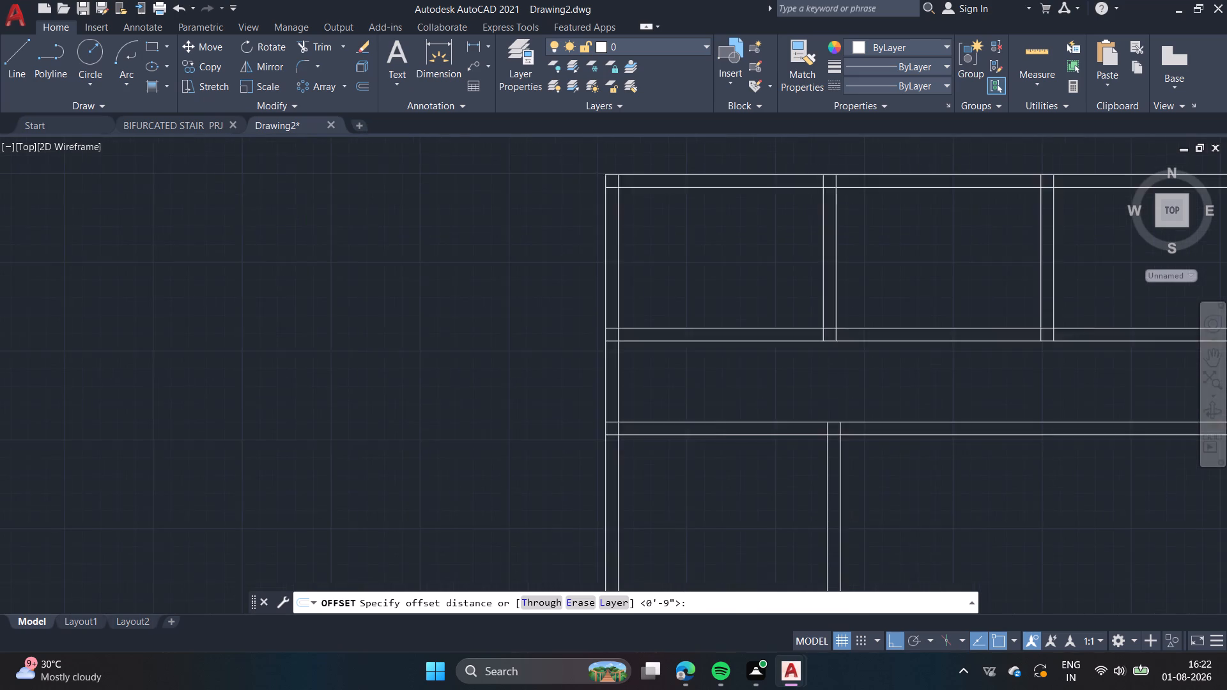
left_click(828, 486)
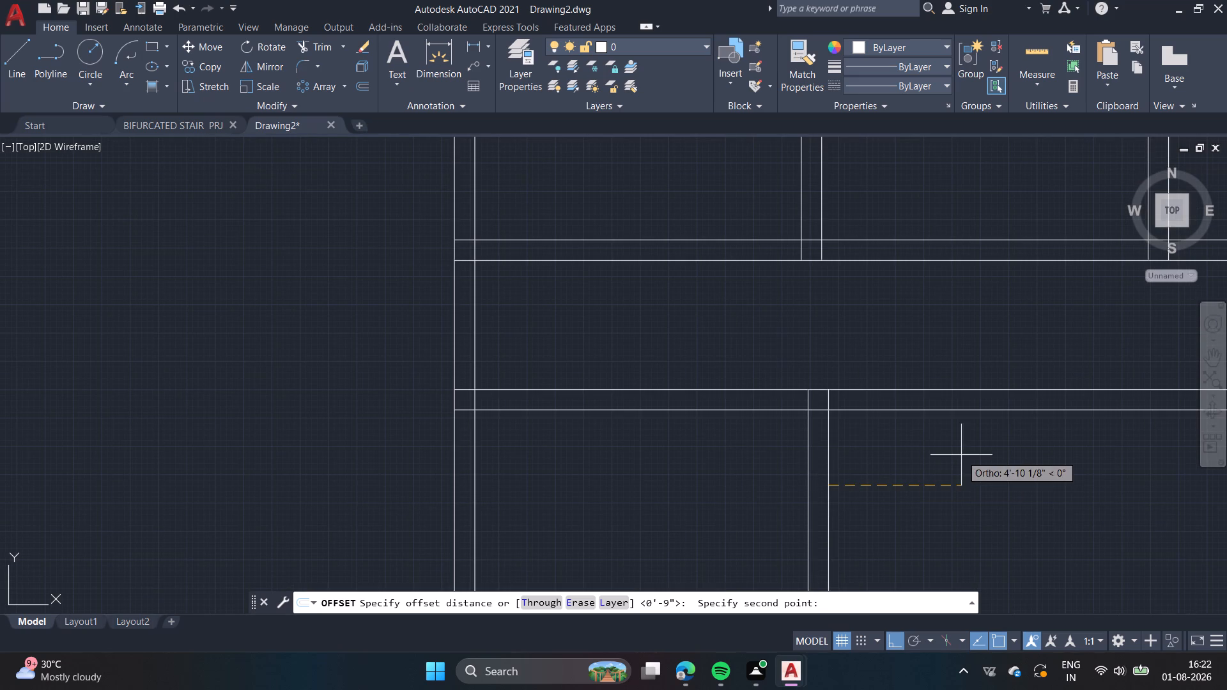
middle_click_drag(961, 455, 833, 329)
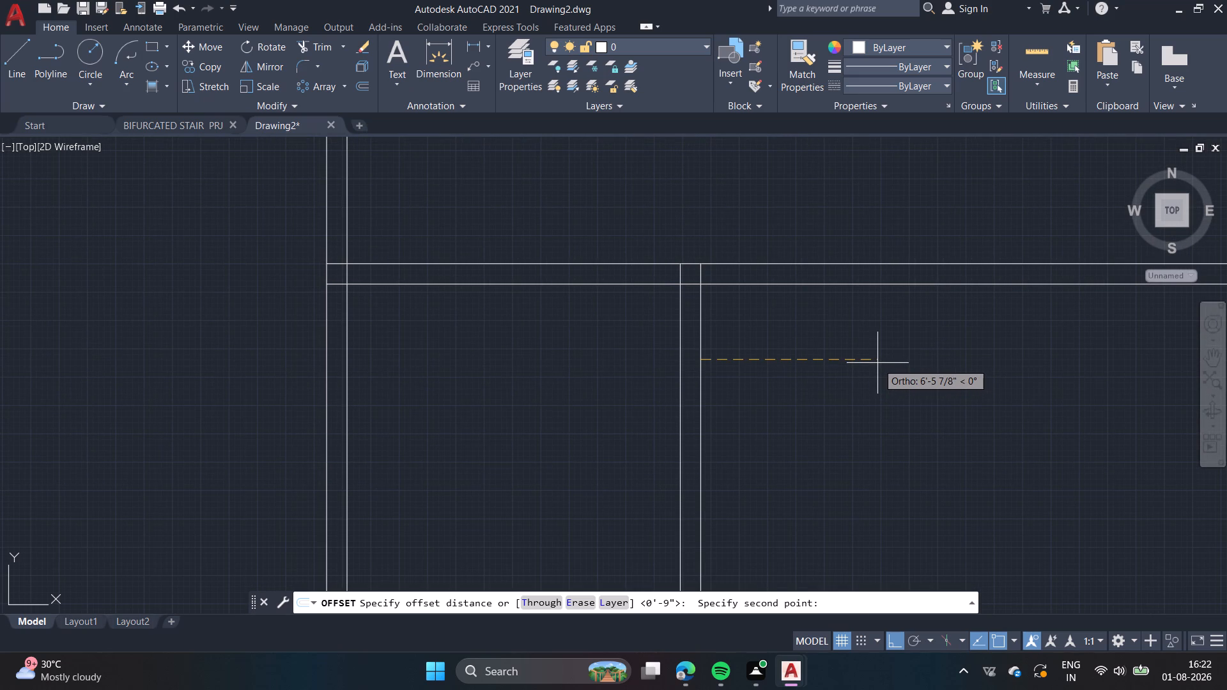
type("14'")
key("Return")
left_click(702, 383)
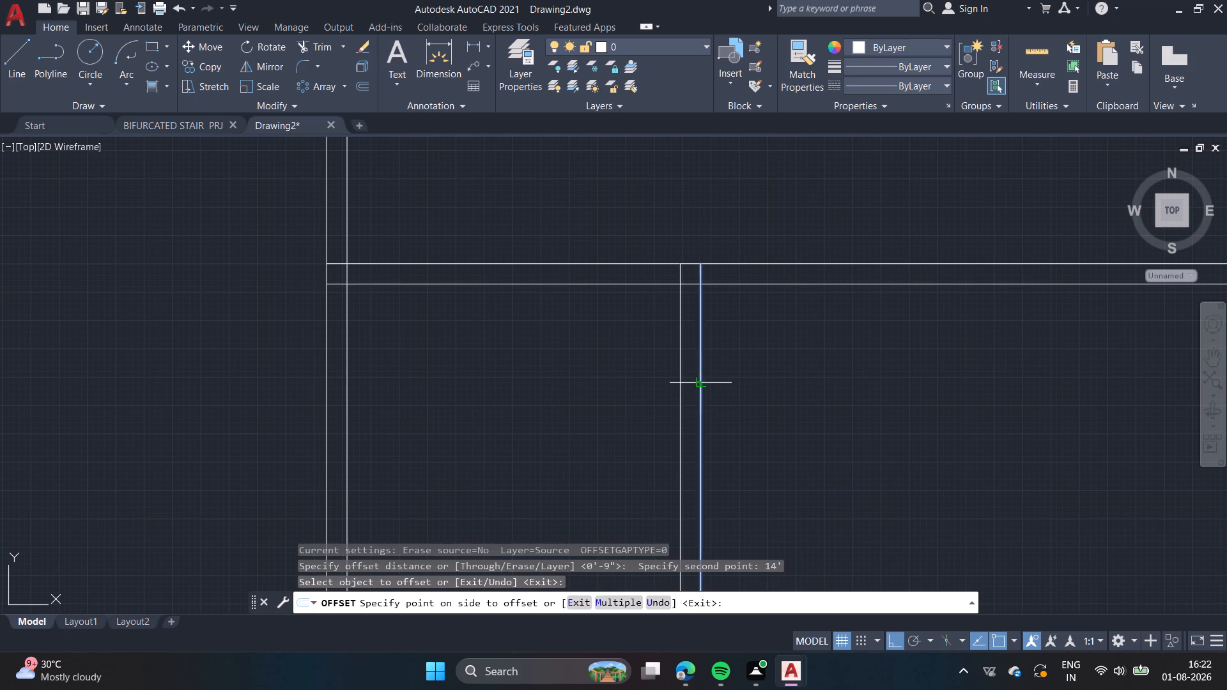
left_click(881, 400)
key("space")
Offset the new vertical line 9" to the east to form the second wall pair below the third horizontal wall.
key("space")
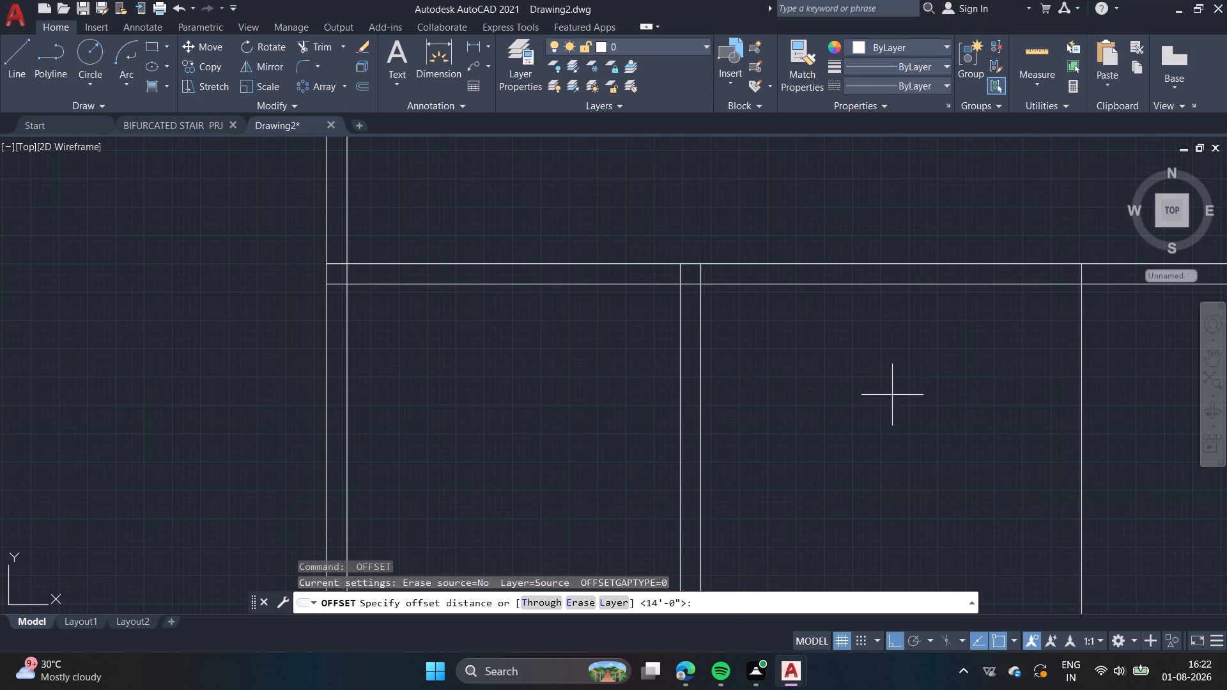
middle_click_drag(892, 394, 659, 416)
left_click(851, 419)
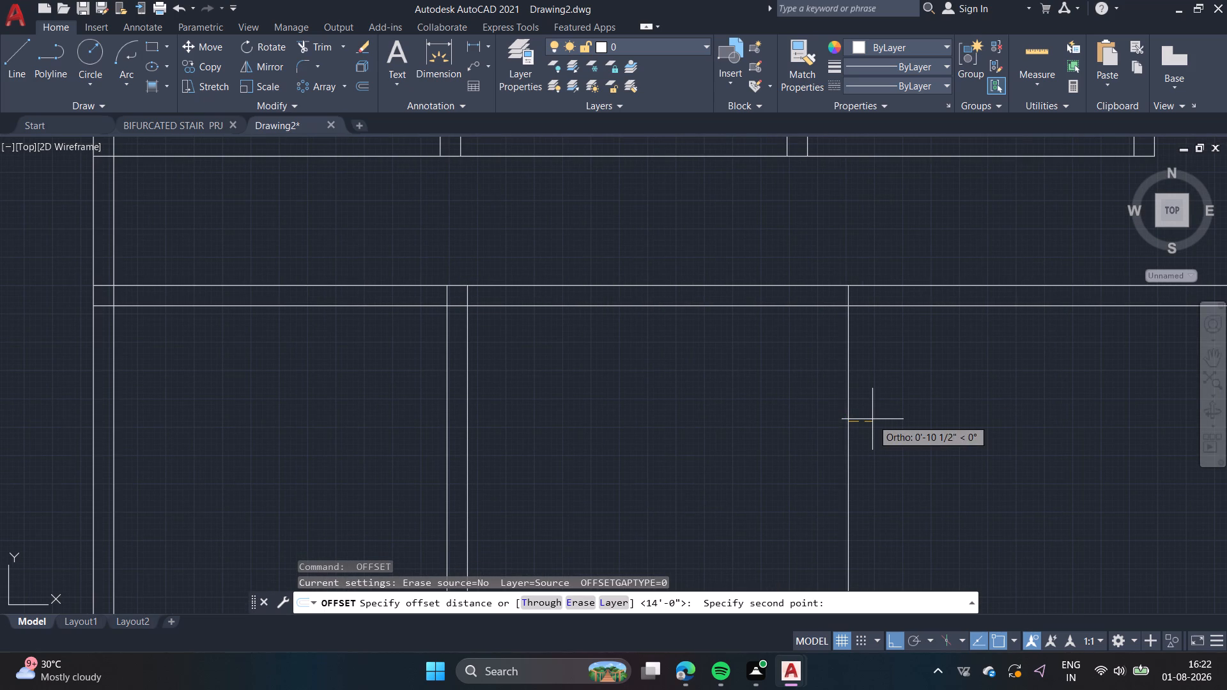
key("9")
key("shift+quotedbl")
key("Return")
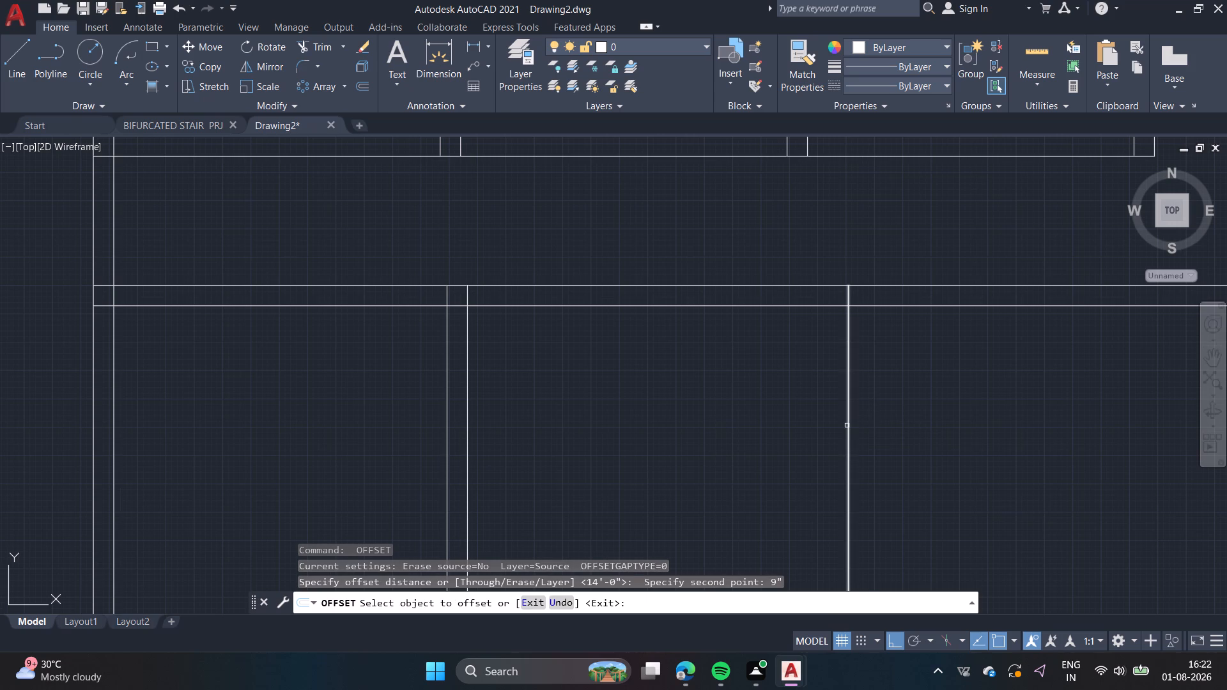
left_click(847, 425)
left_click(945, 429)
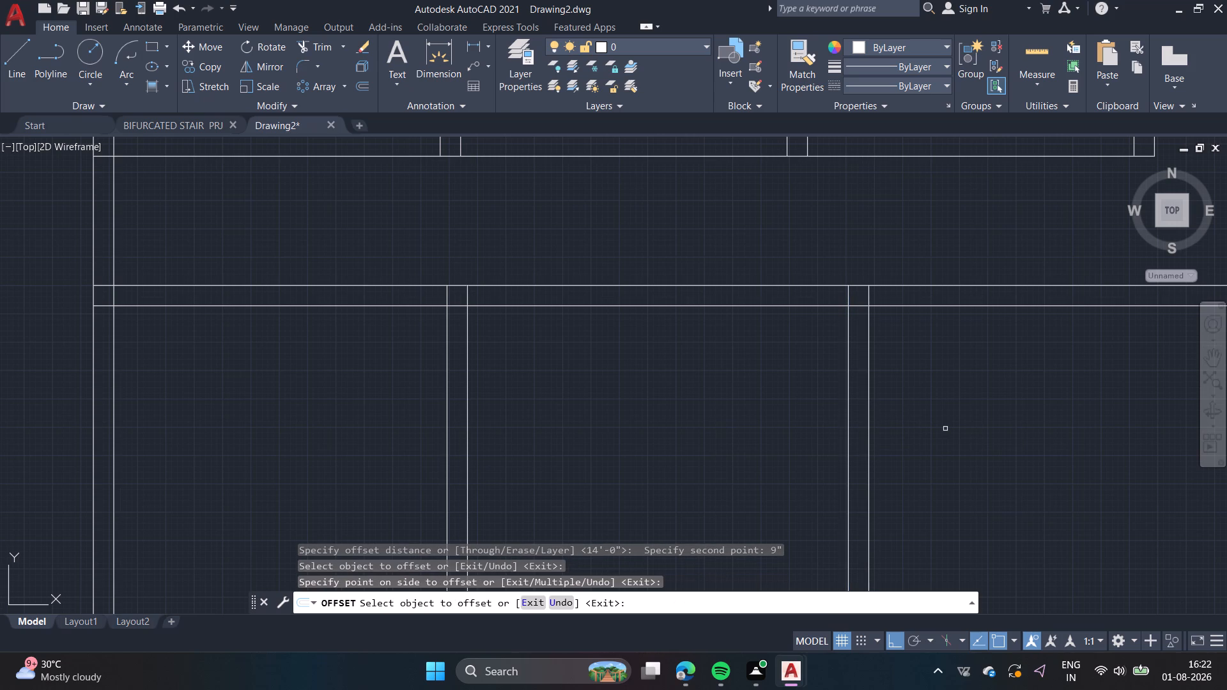
scroll(945, 429, "down", 1)
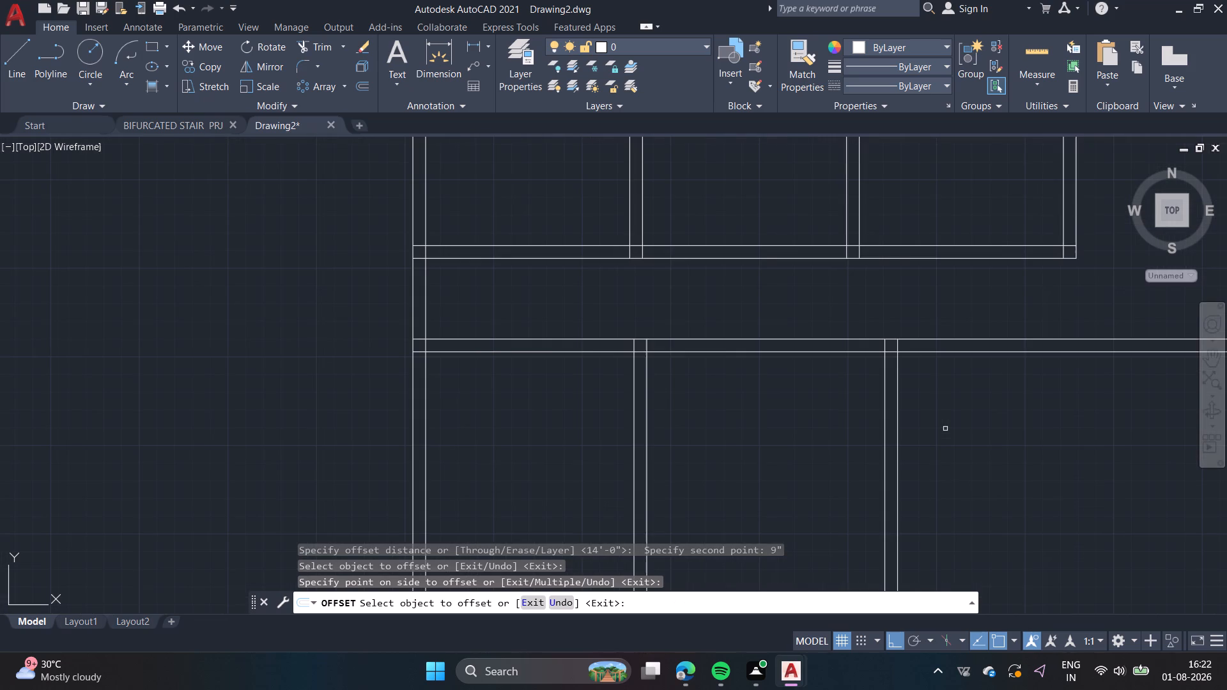
key("space")
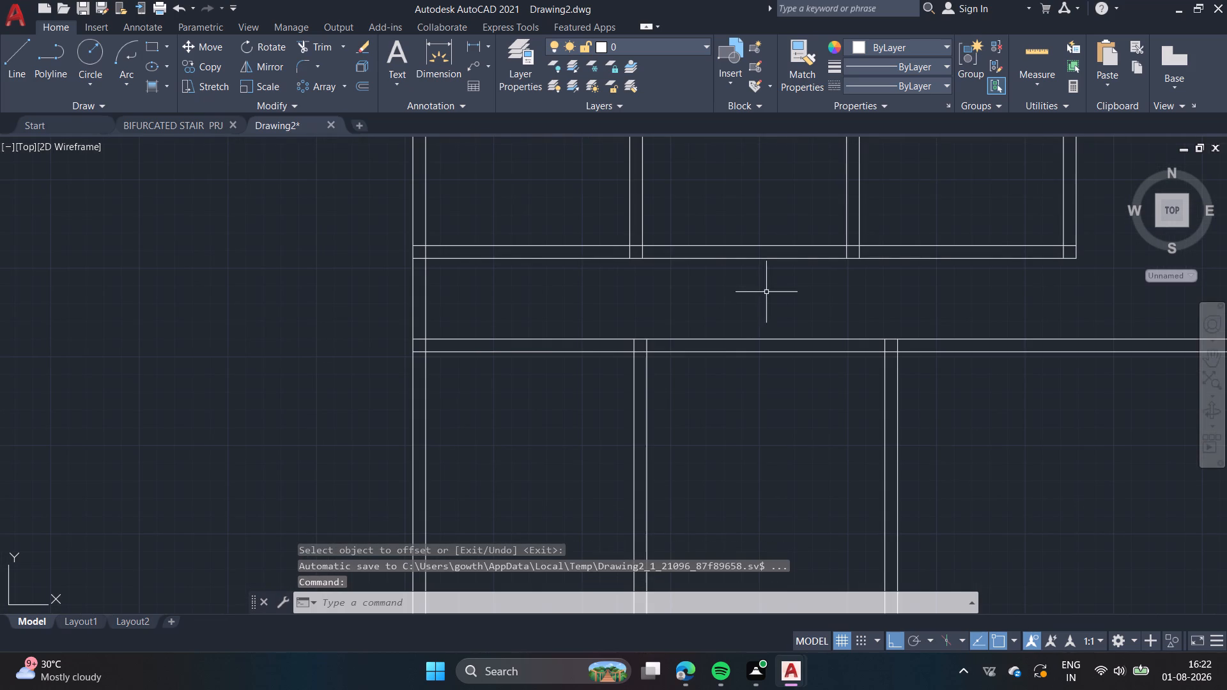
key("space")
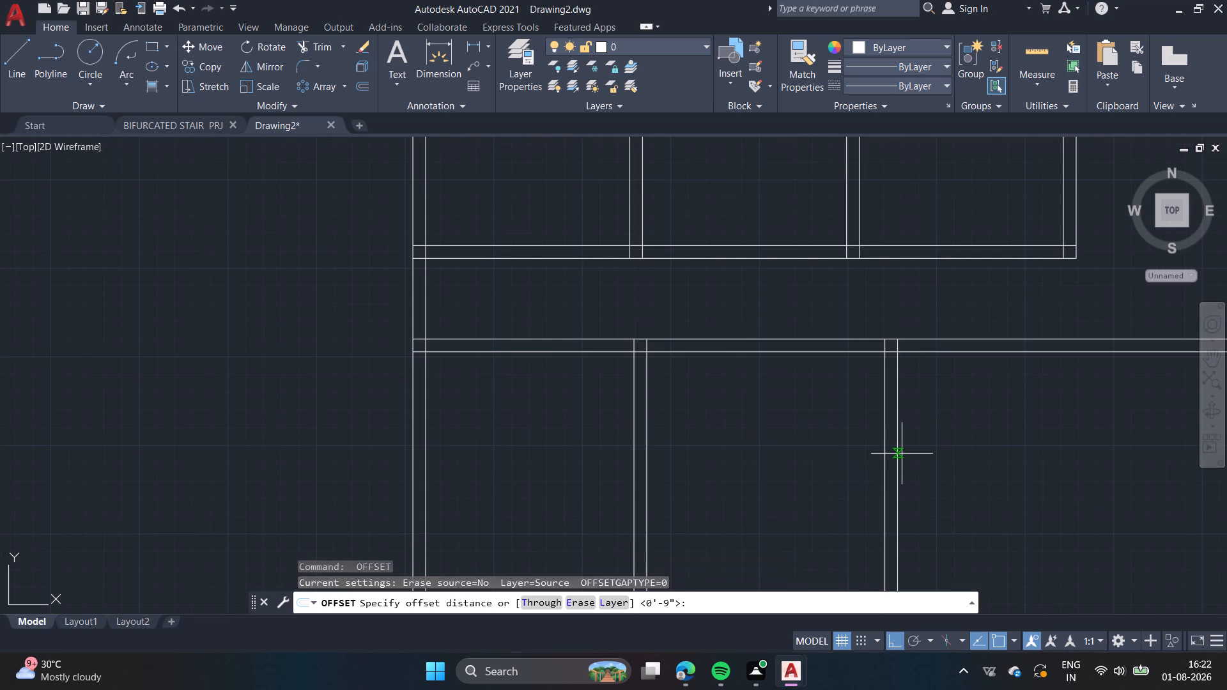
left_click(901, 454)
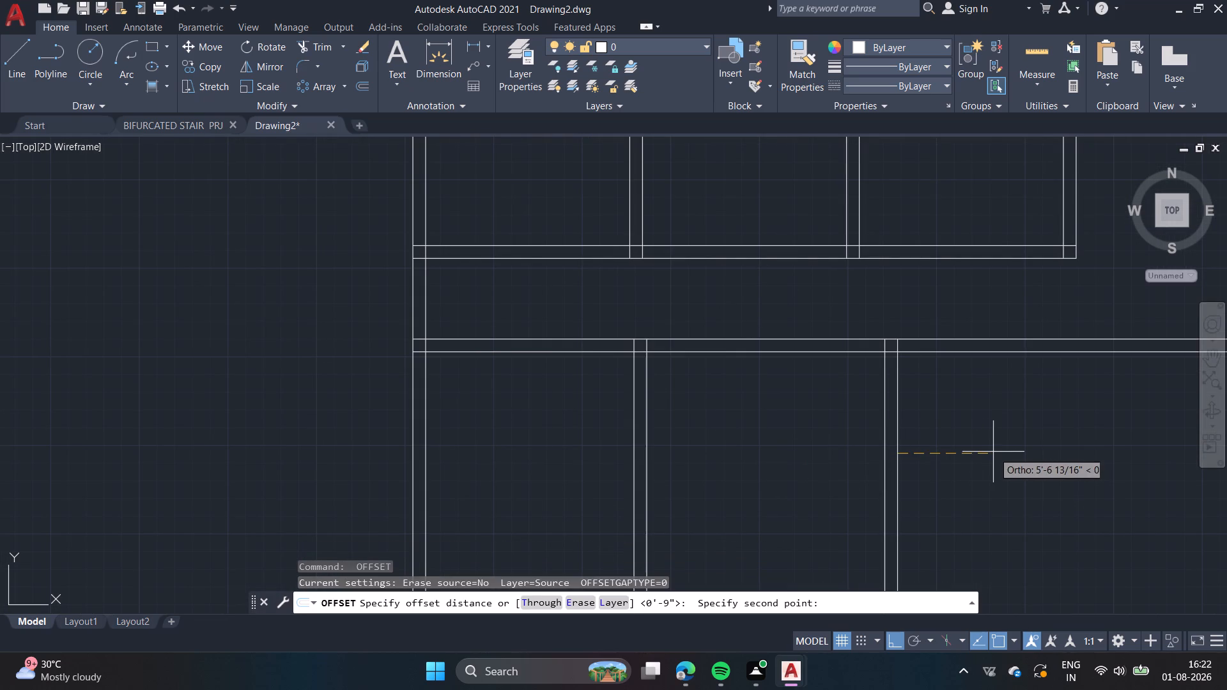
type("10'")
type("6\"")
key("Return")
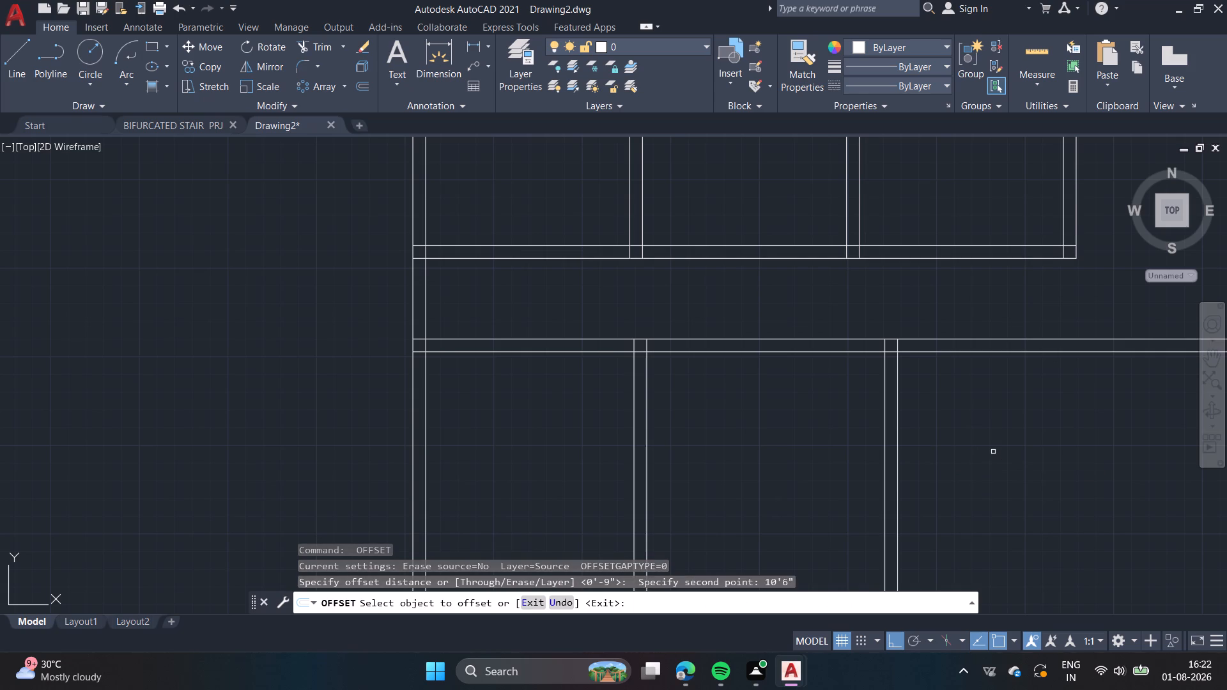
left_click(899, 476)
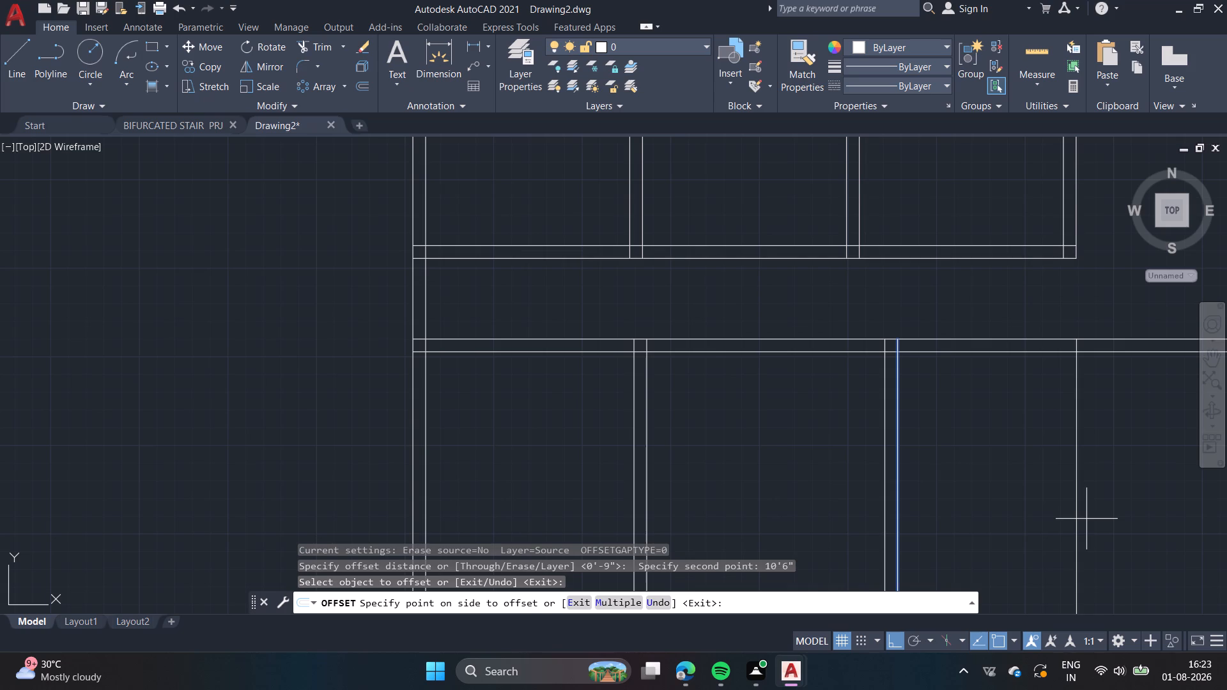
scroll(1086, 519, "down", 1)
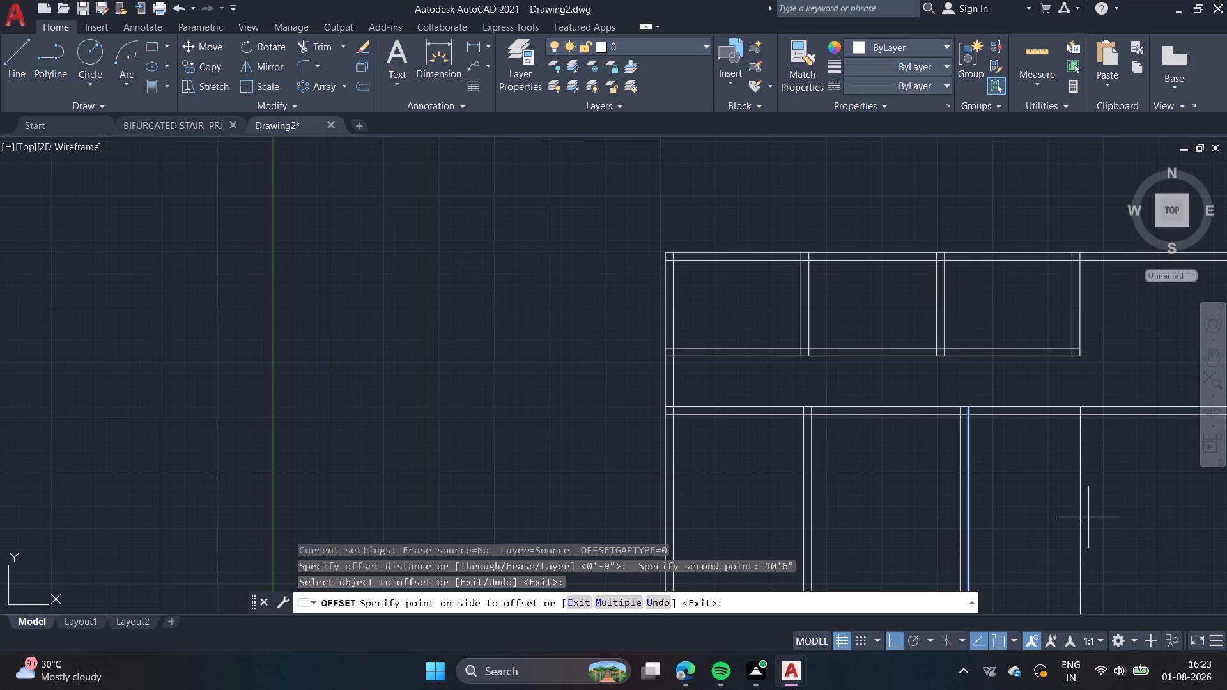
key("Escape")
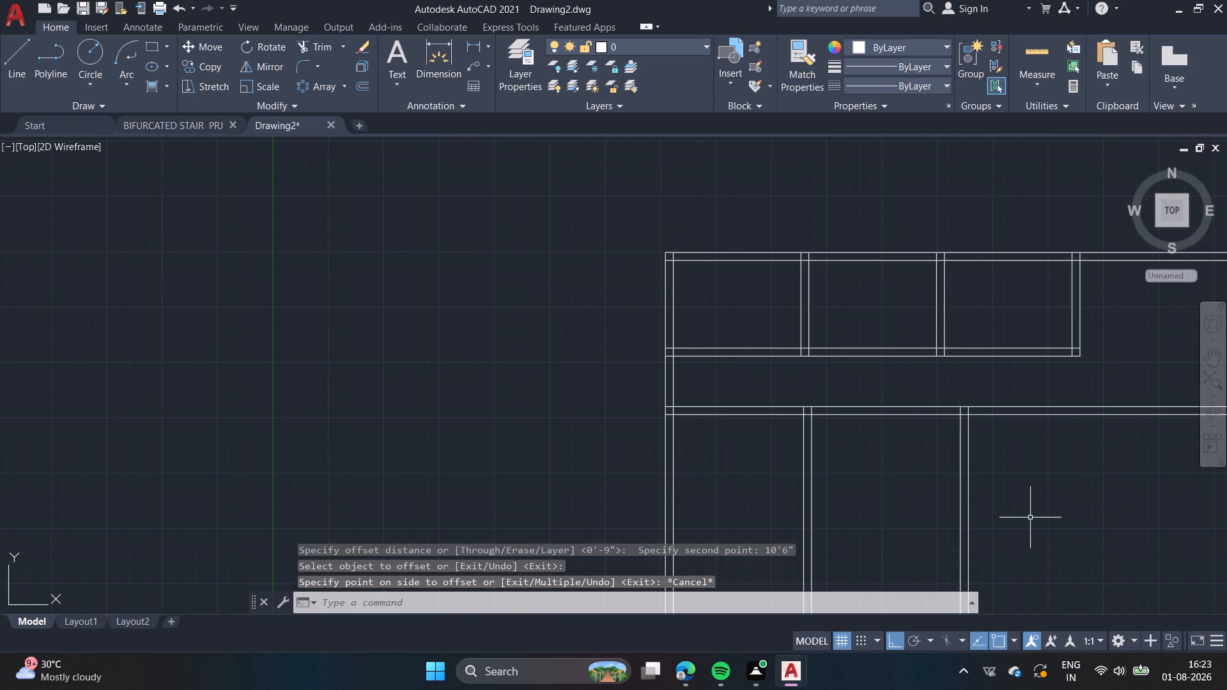
Offset the east line of the second vertical wall pair below the third horizontal wall 11'6" to the east.
left_click(369, 89)
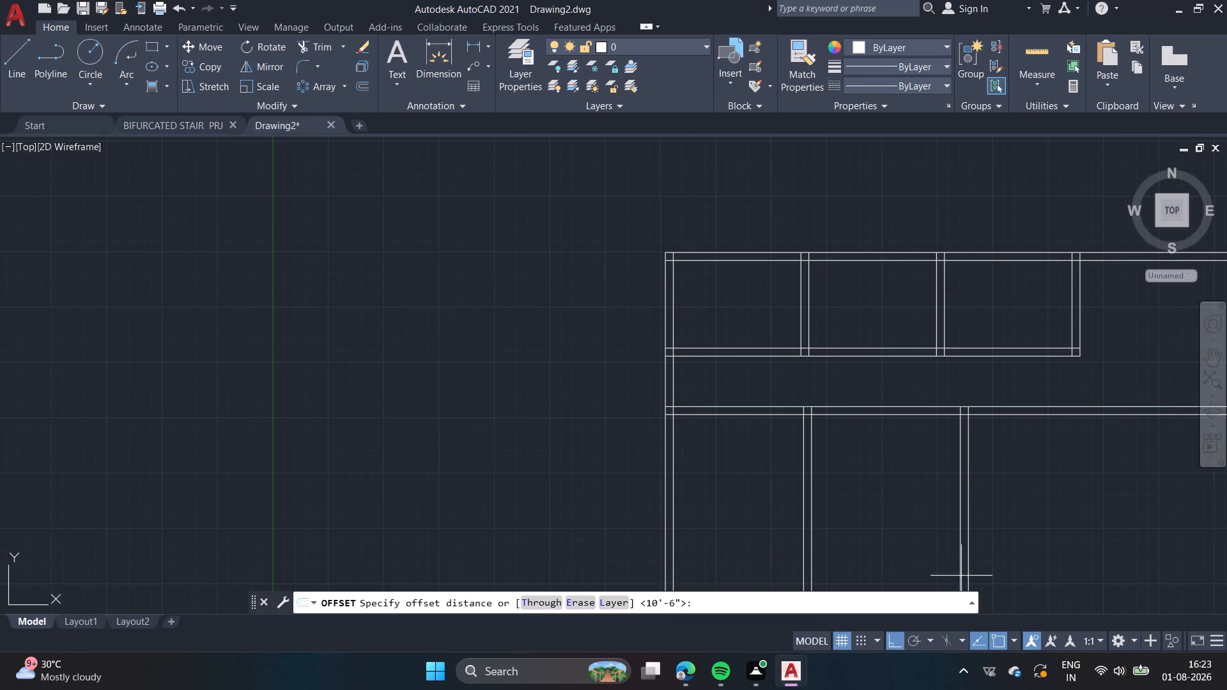
middle_click_drag(971, 543, 918, 416)
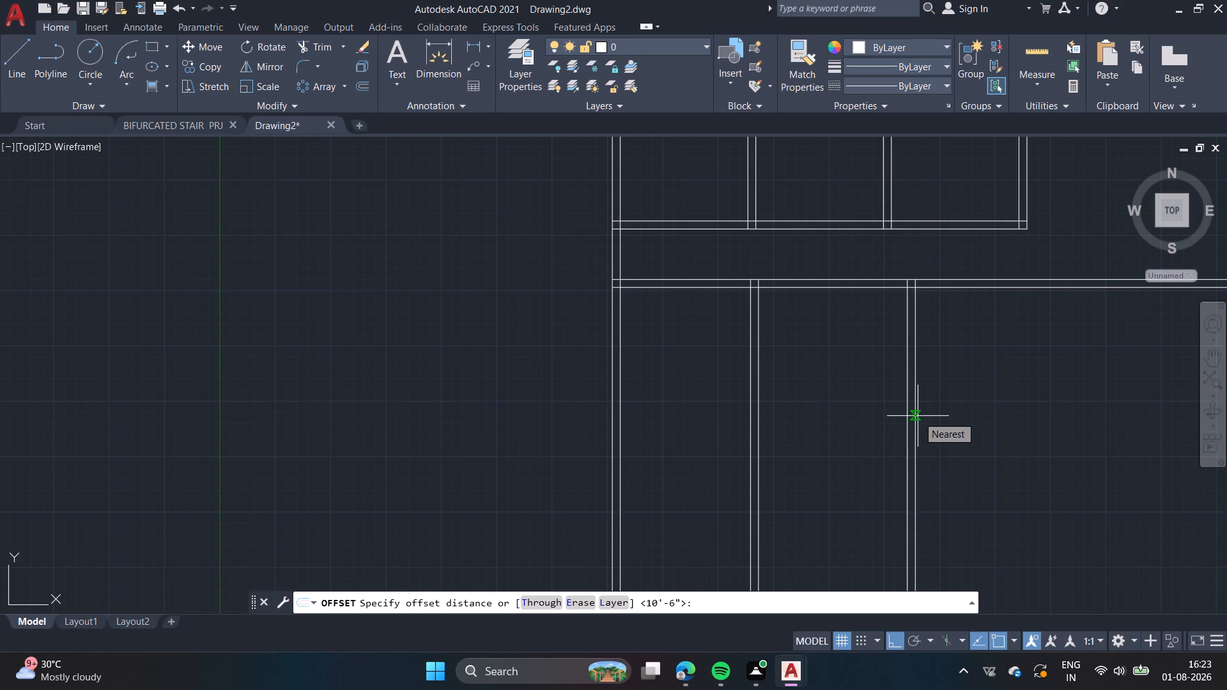
scroll(917, 418, "down", 1)
scroll(895, 414, "up", 1)
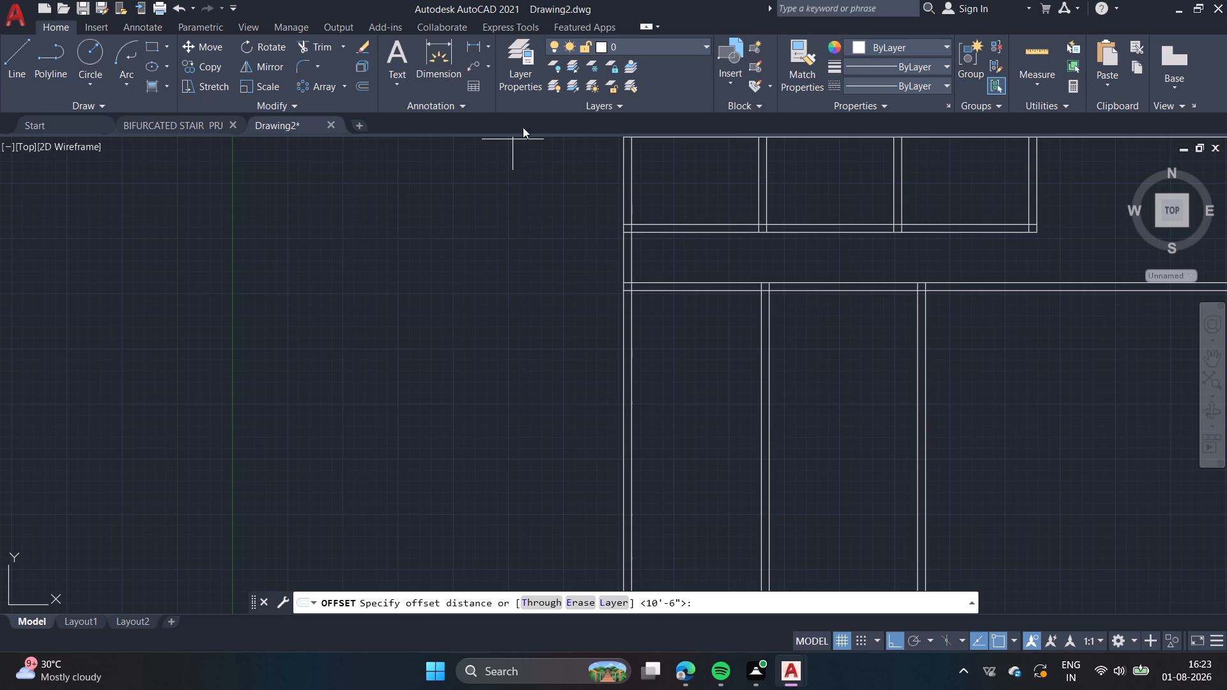
left_click(357, 88)
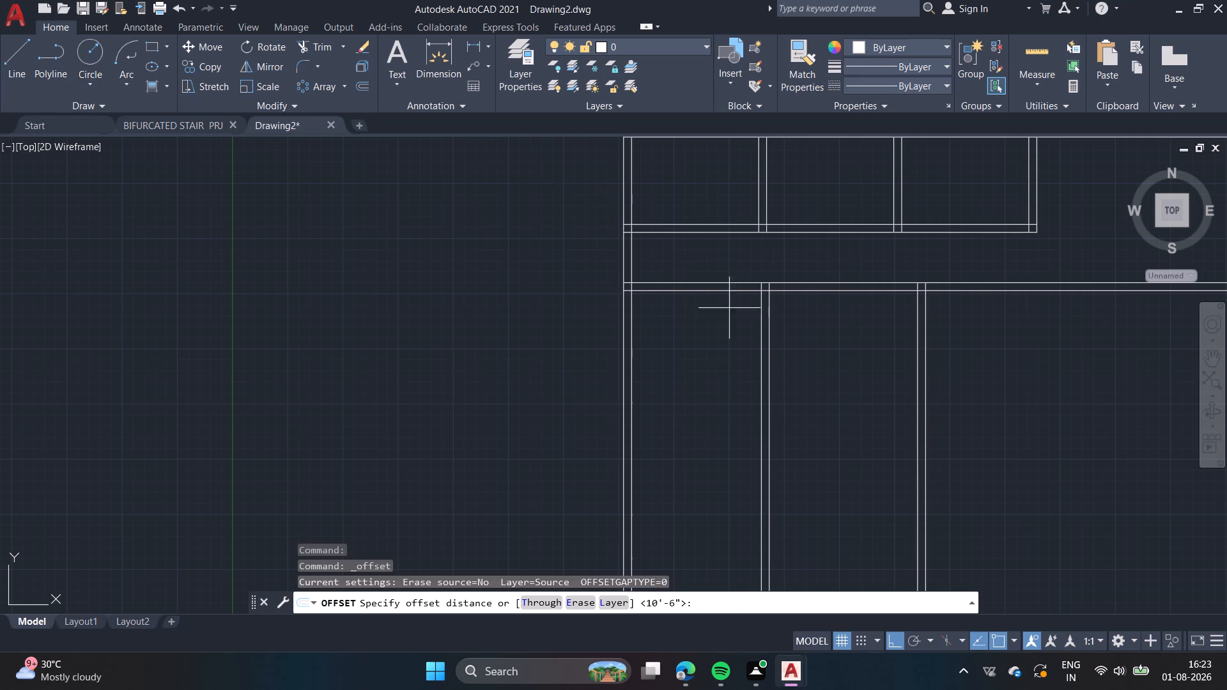
left_click(925, 386)
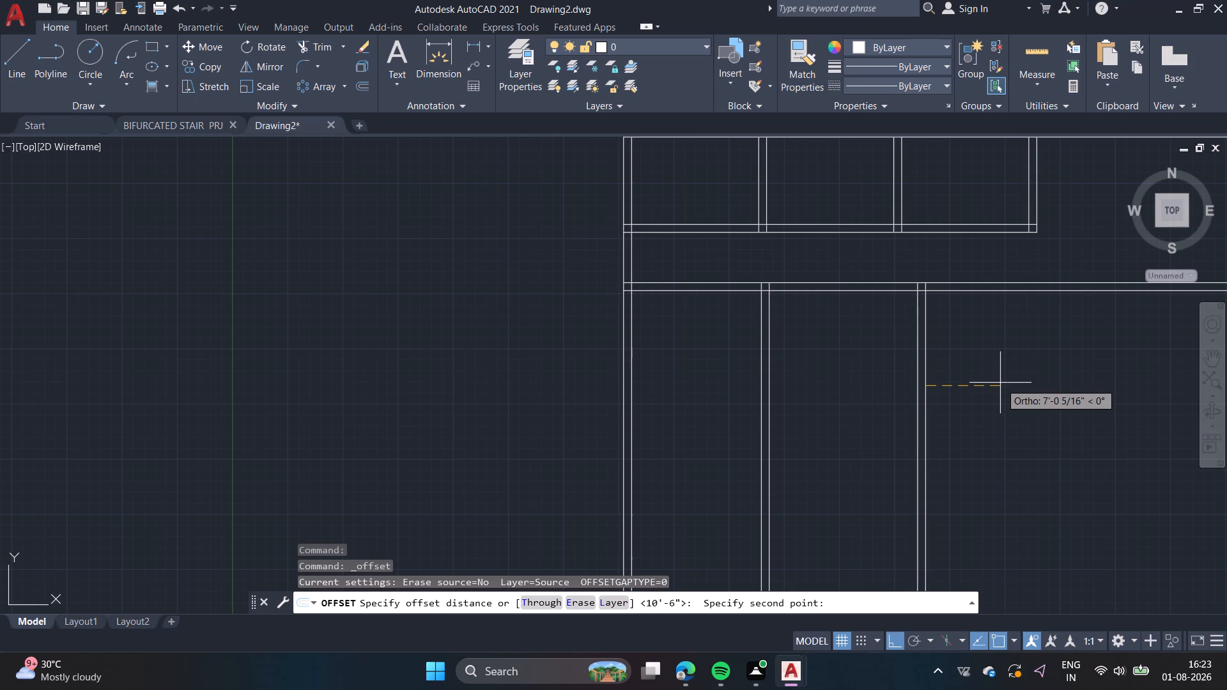
type("11'")
type("6'")
key("BackSpace")
key("shift+quotedbl")
key("Return")
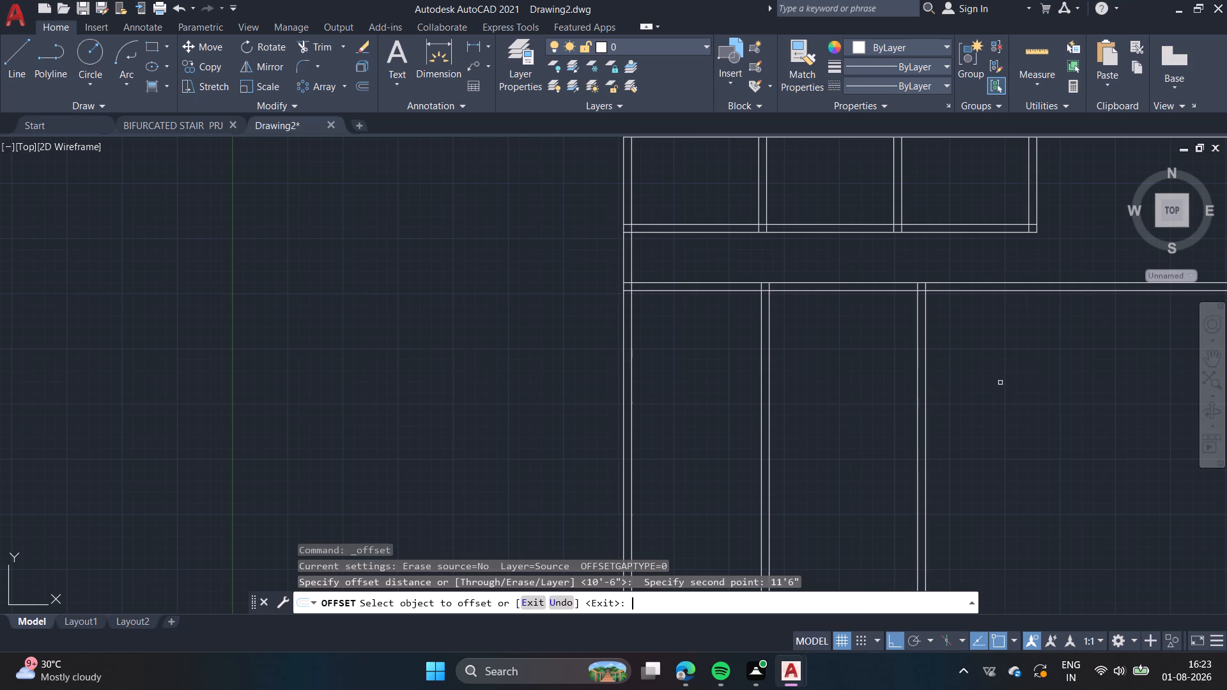
left_click(924, 424)
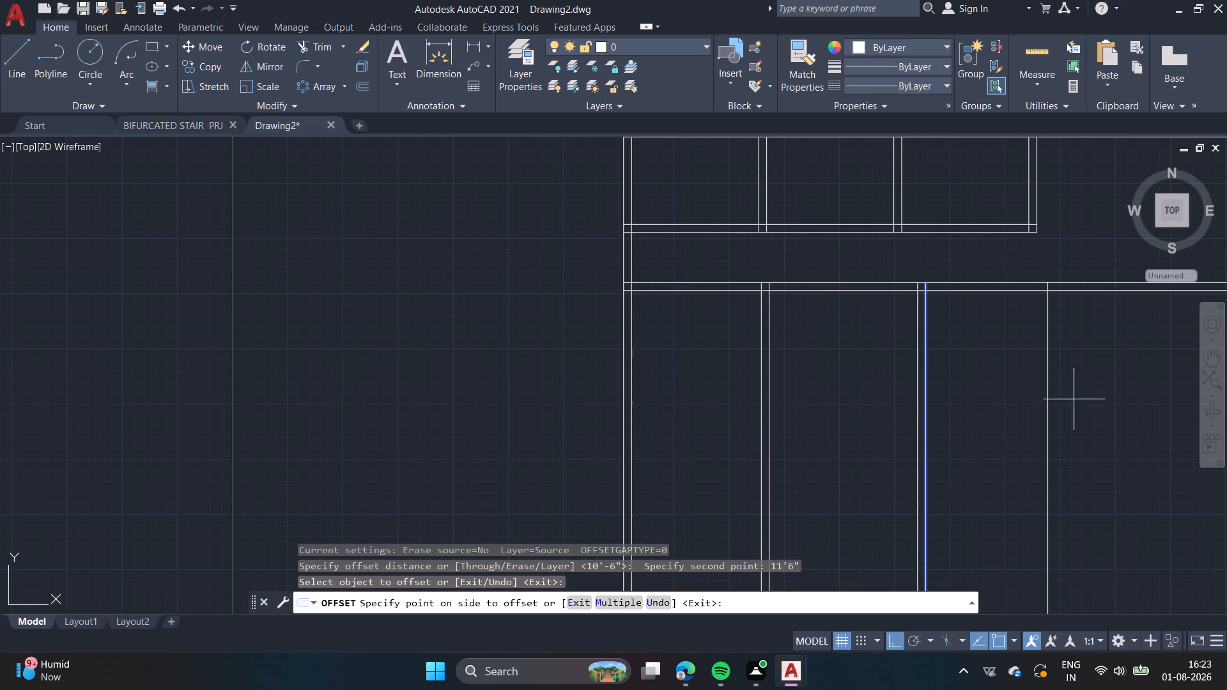
left_click(1107, 385)
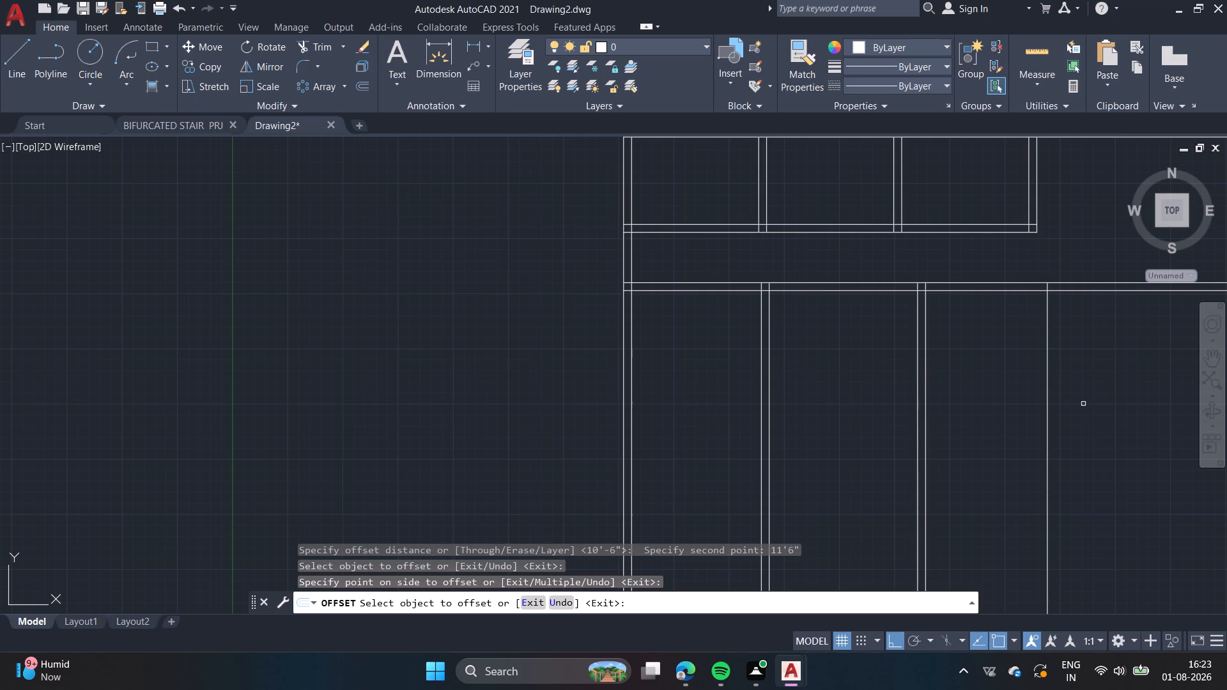
key("space")
Offset the new vertical line 9" to the east to form the third wall pair below the third horizontal wall.
key("space")
left_click(1042, 411)
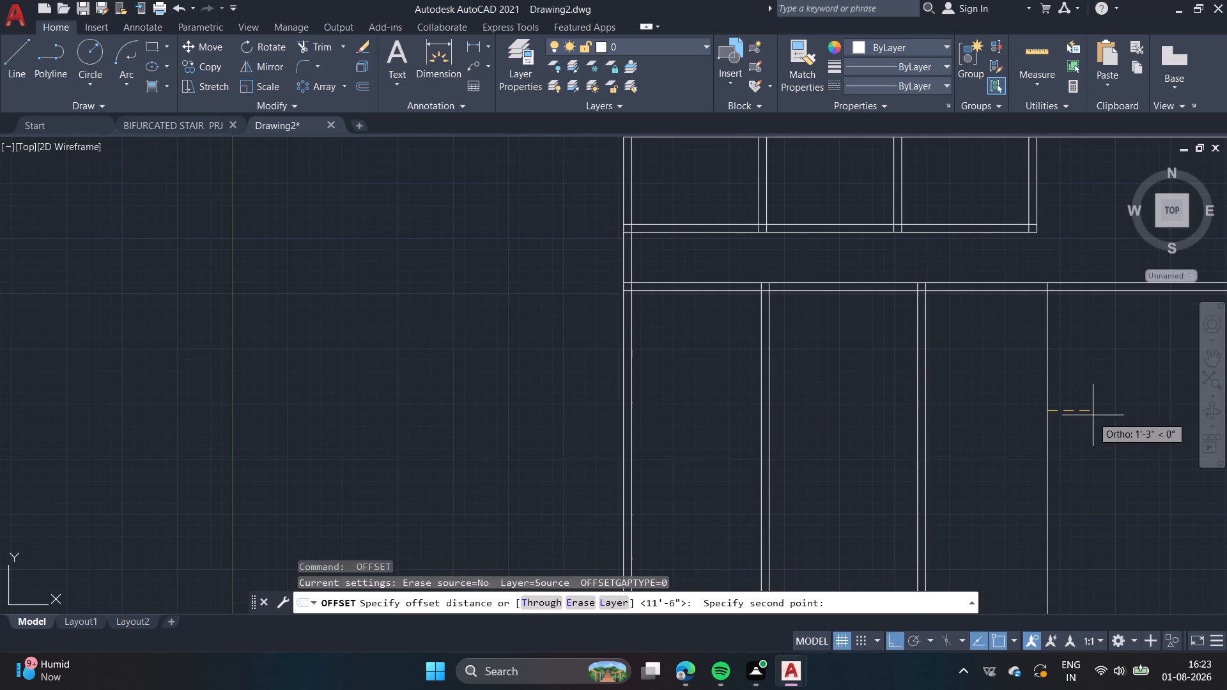
type("9'")
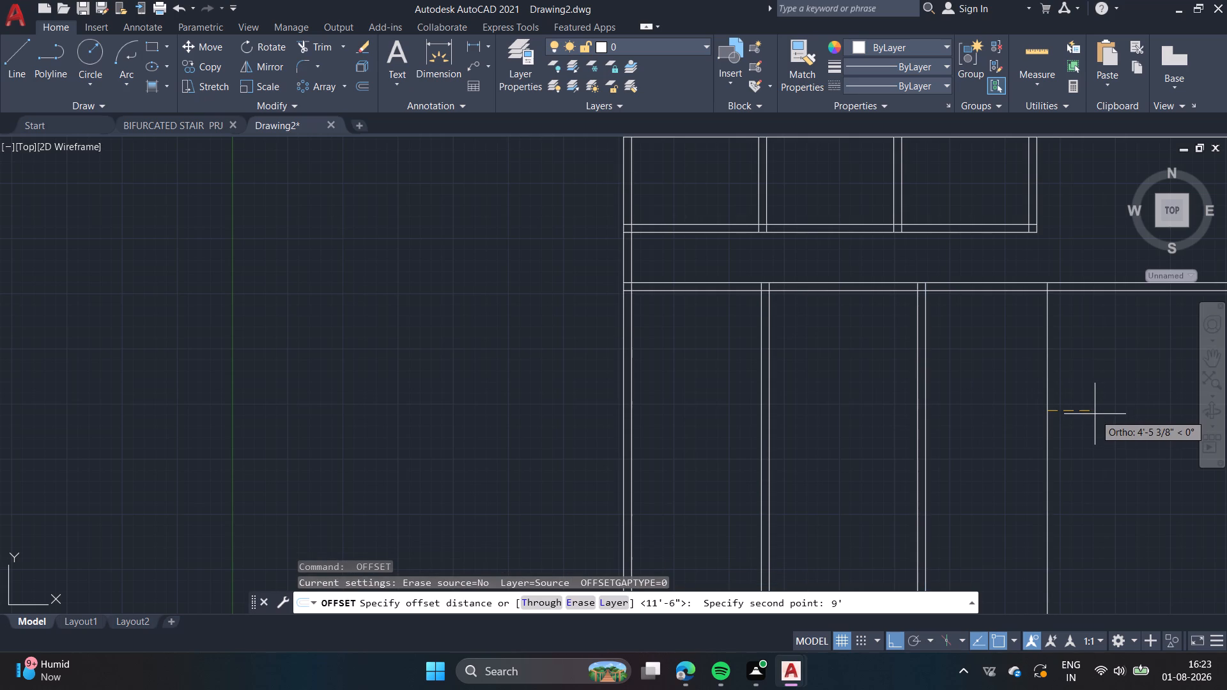
key("BackSpace")
key("apostrophe")
key("BackSpace")
key("shift+quotedbl")
key("Return")
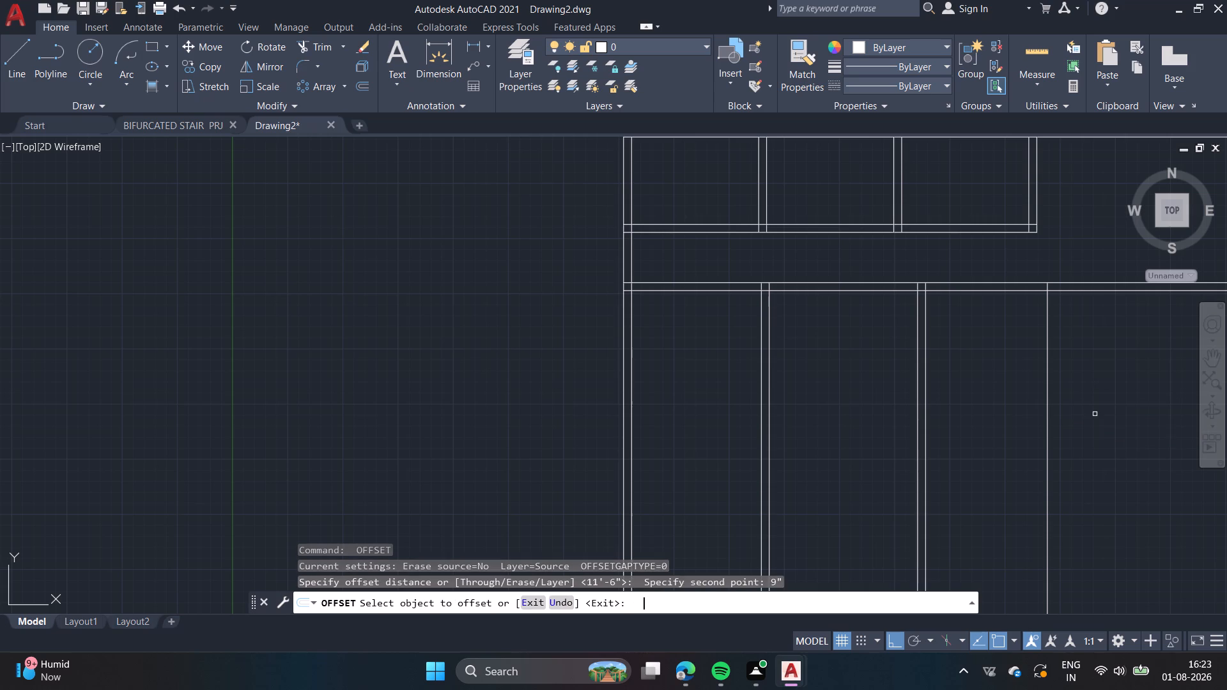
left_click(1046, 429)
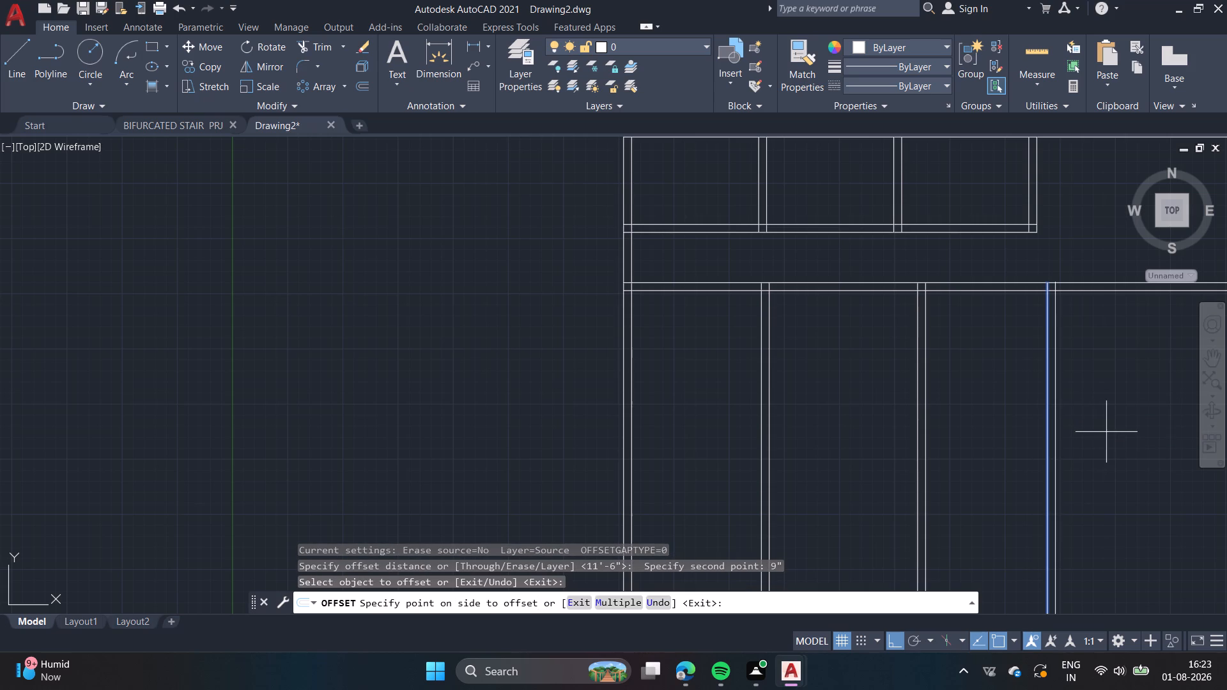
left_click(1108, 432)
middle_click_drag(1108, 432, 1072, 443)
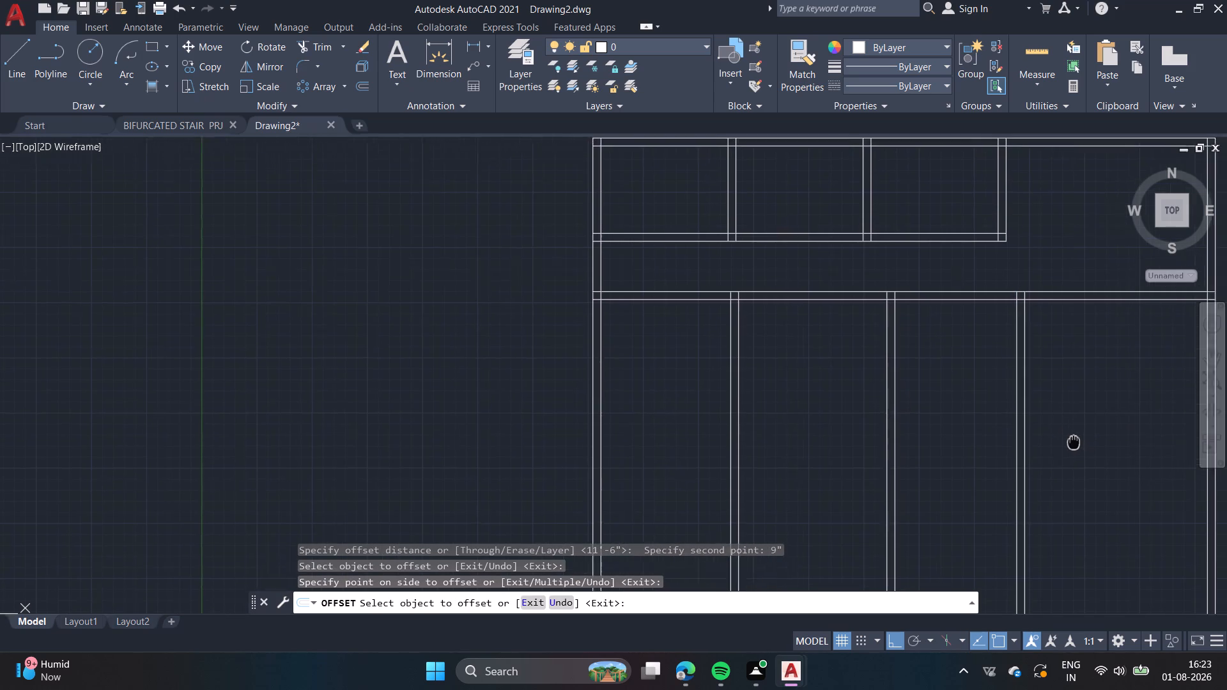
middle_click_drag(1072, 443, 1021, 471)
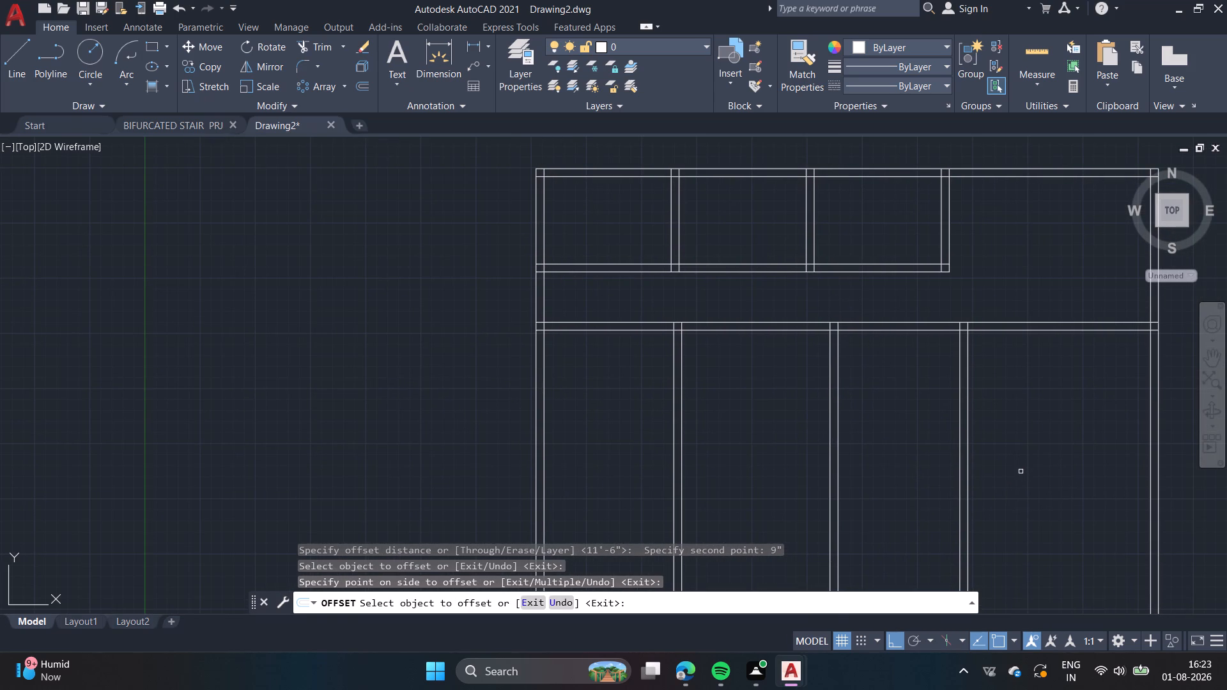
key("Escape")
Offset the east line of the third vertical wall pair below the third horizontal wall 10'6" to the east.
key("space")
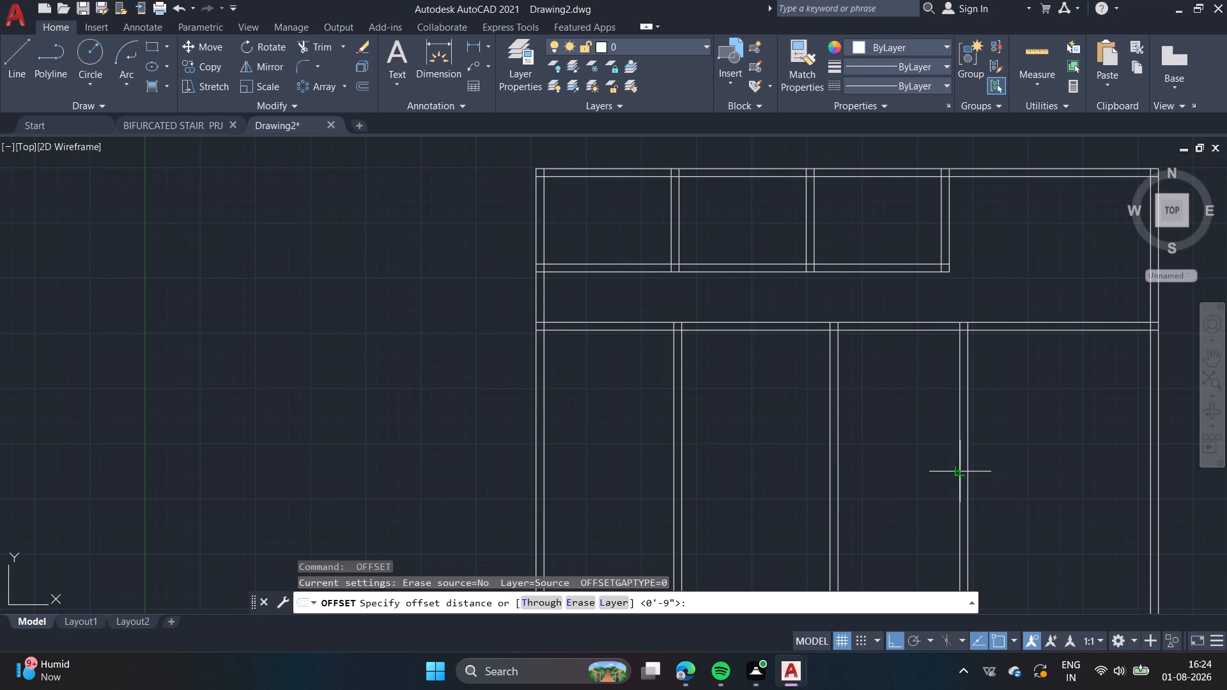
left_click_drag(968, 449, 975, 450)
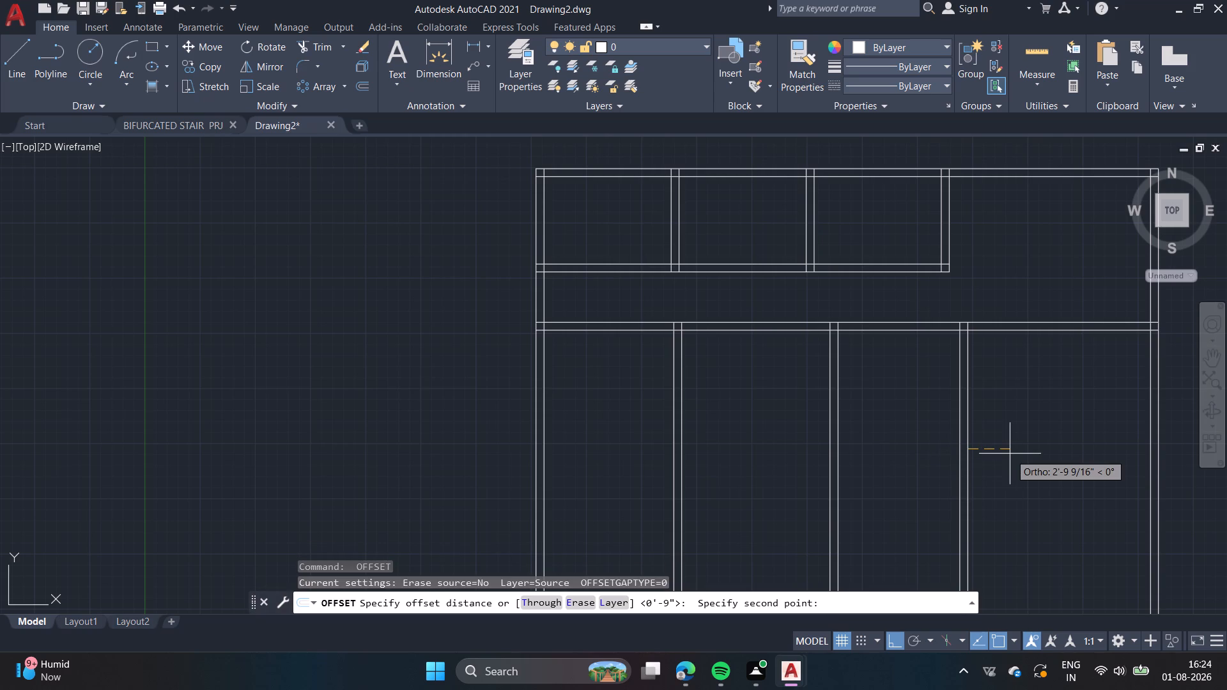
type("10'")
key("6")
key("shift+quotedbl")
key("Return")
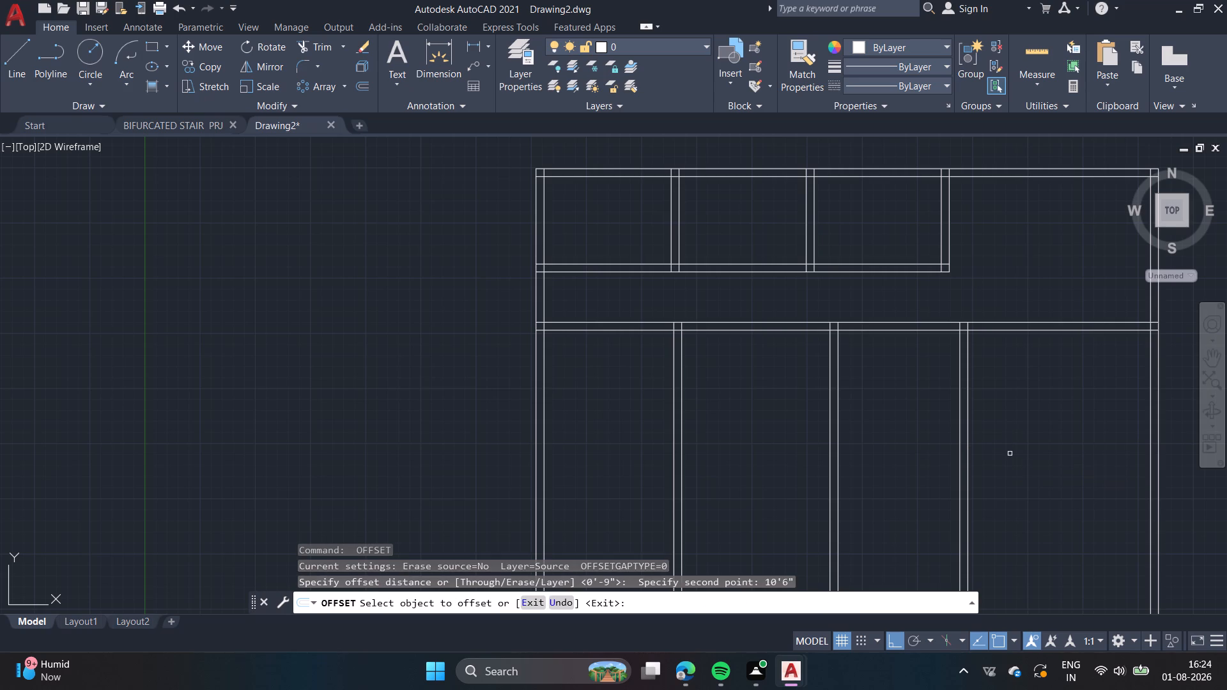
left_click(968, 451)
left_click(1115, 464)
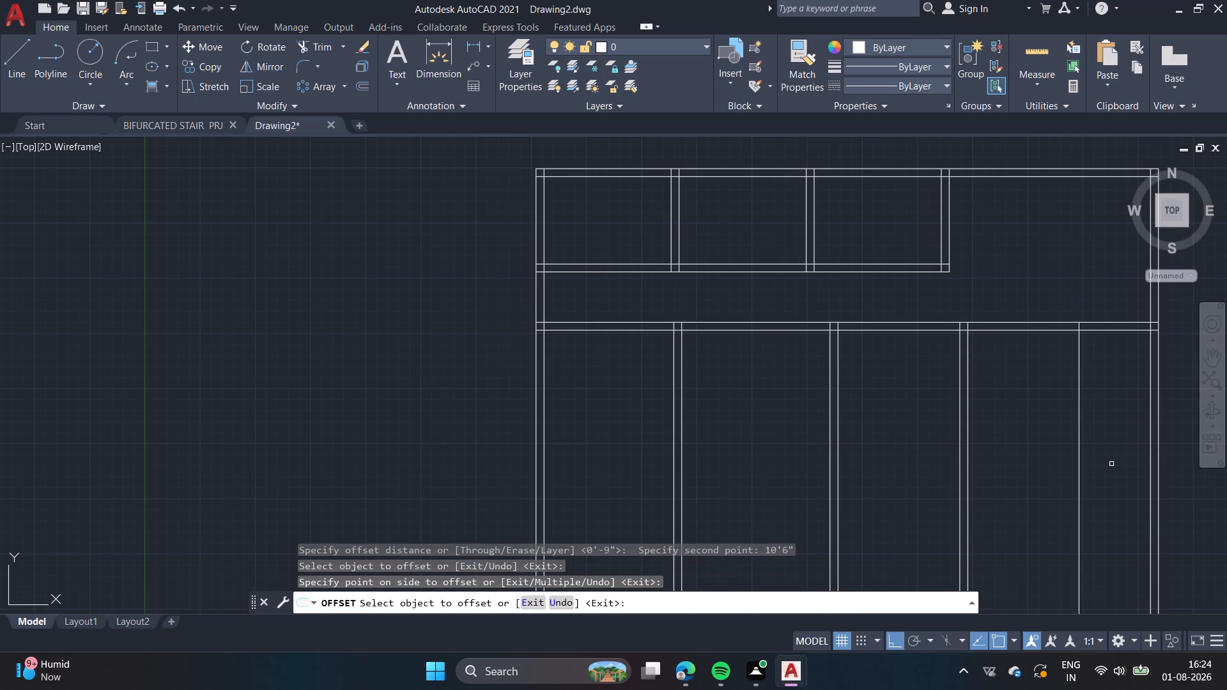
key("space")
Offset the new vertical line 9" to the east to form the fourth wall pair below the third horizontal wall.
key("space")
left_click(1081, 445)
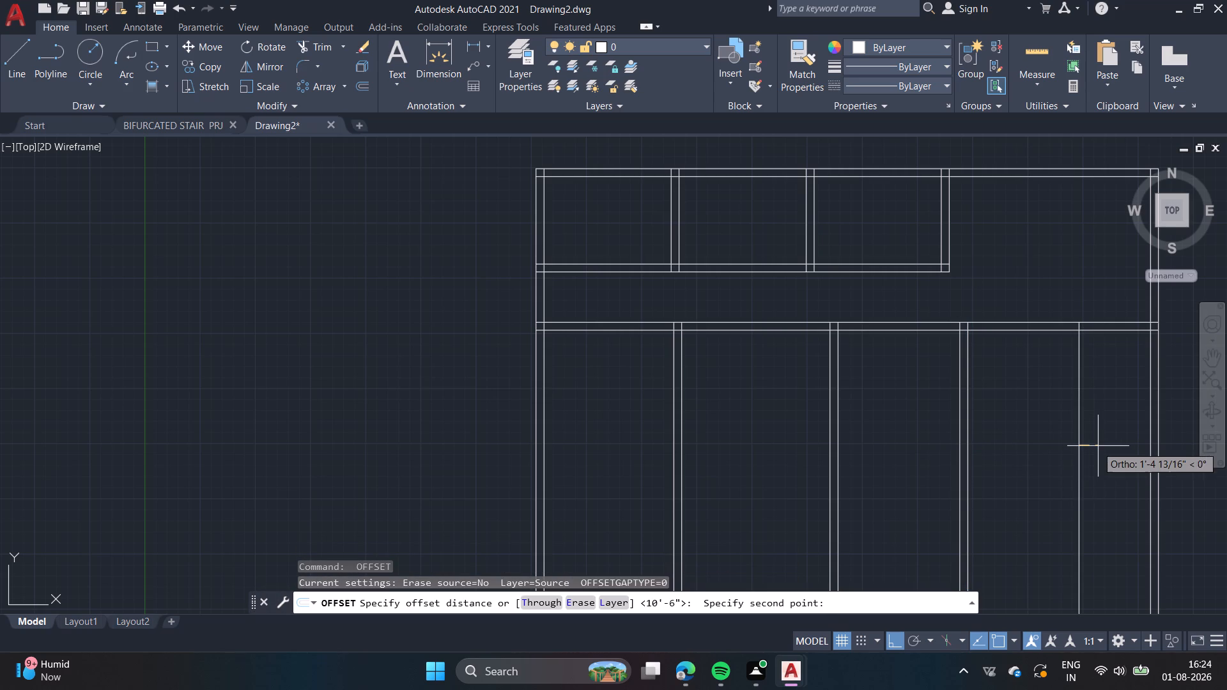
key("9")
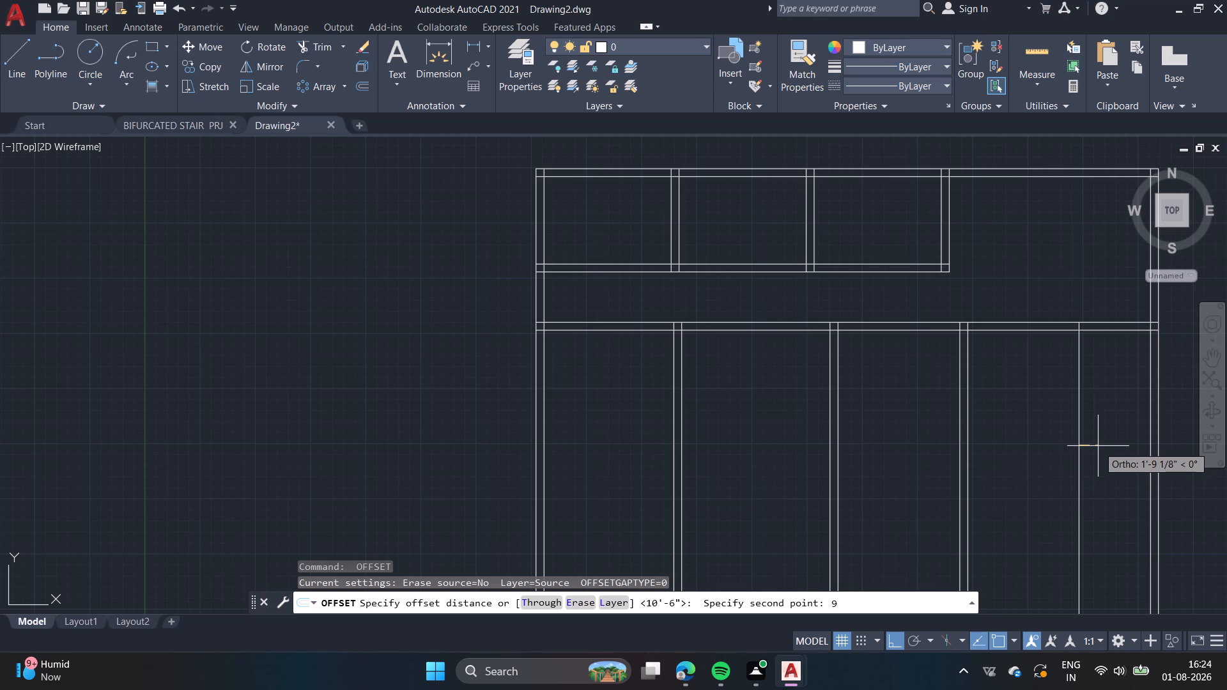
key("shift+quotedbl")
key("Return")
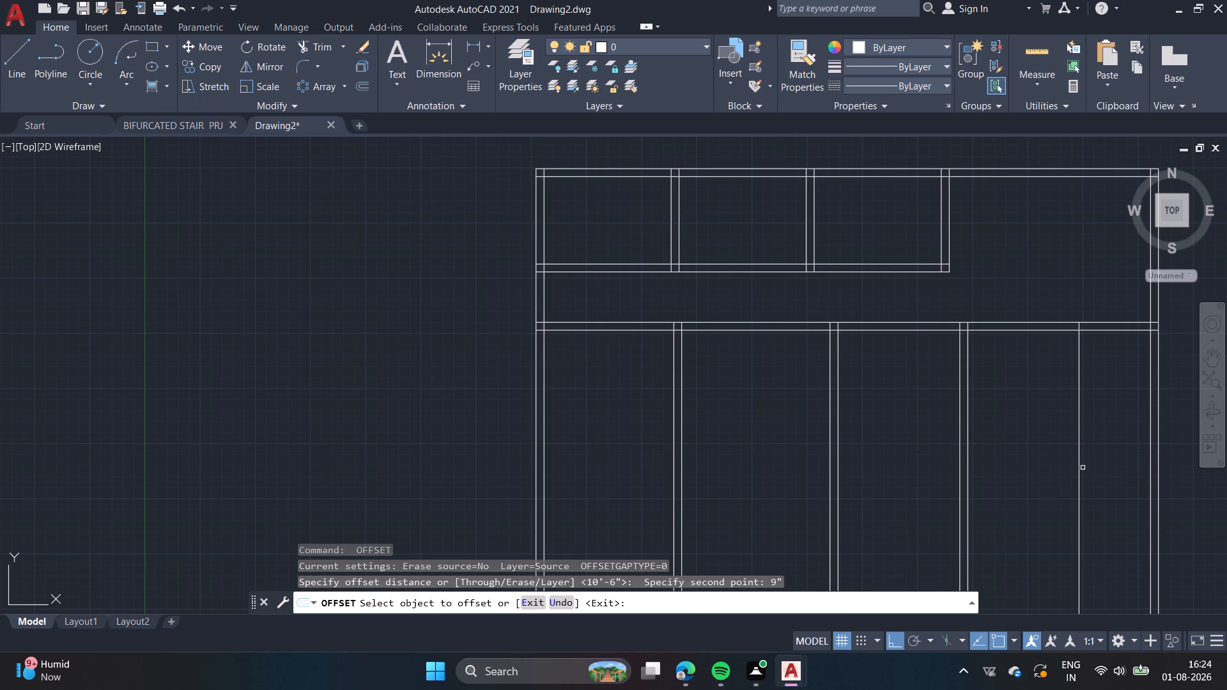
left_click(1079, 468)
left_click(1108, 475)
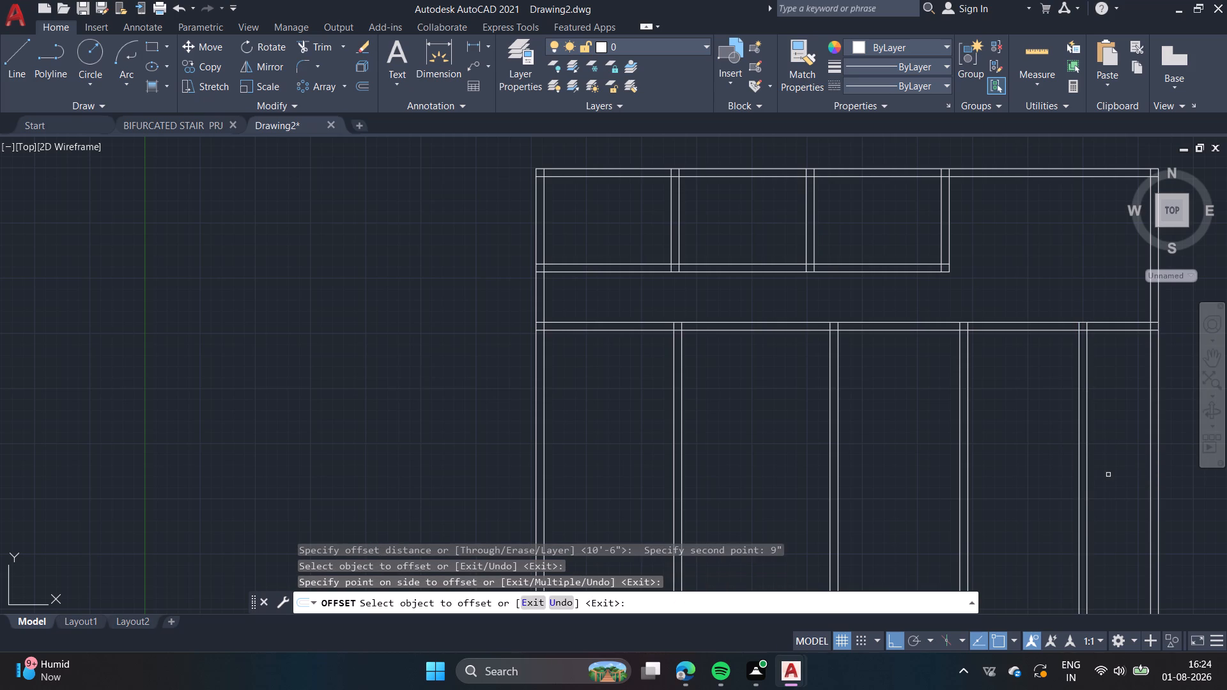
key("Escape")
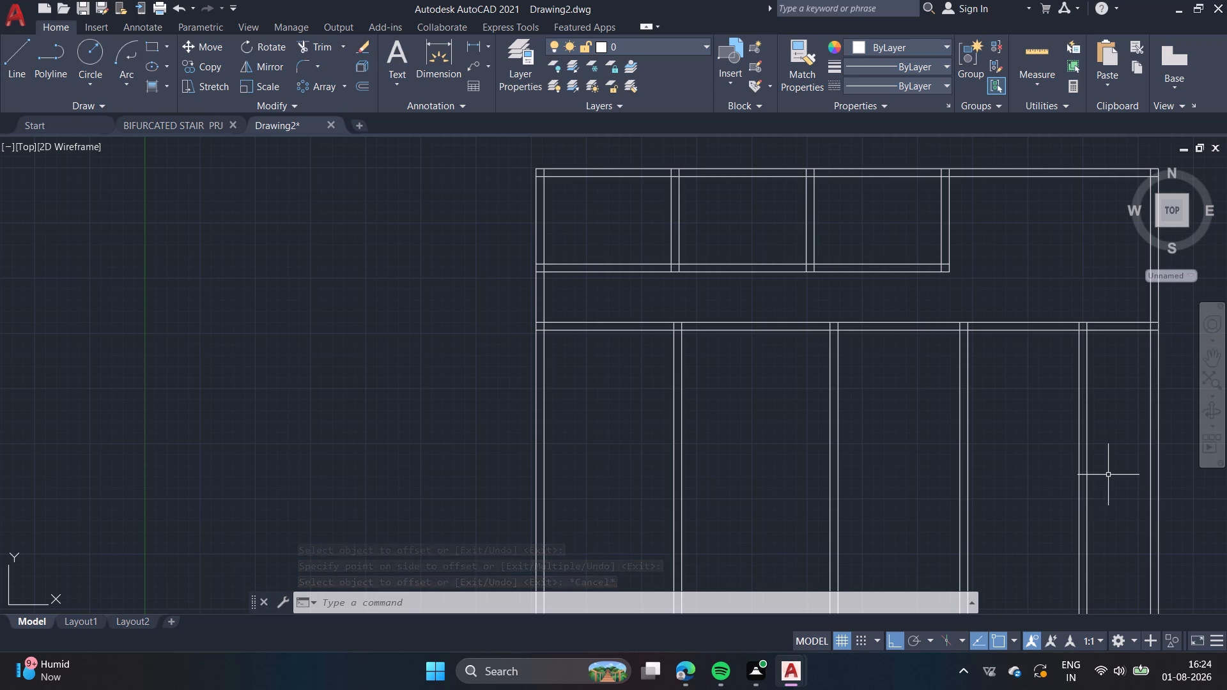
Offset the lower line of the third horizontal wall 12' to the south.
left_click(362, 90)
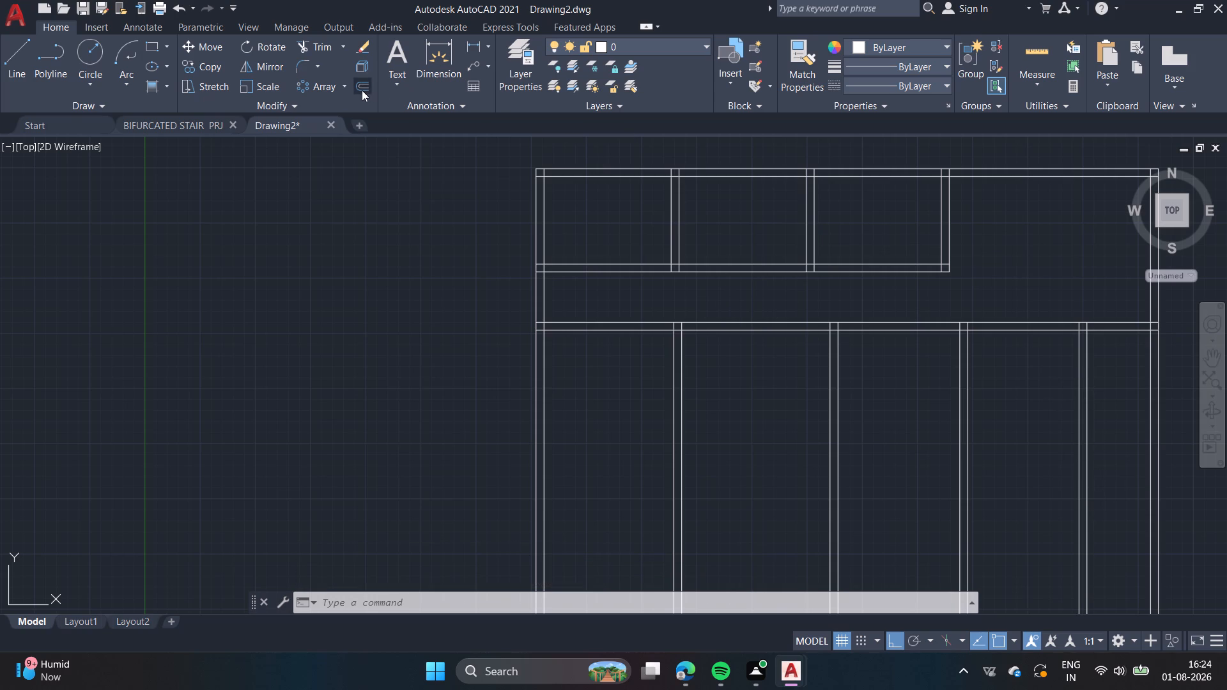
left_click(771, 330)
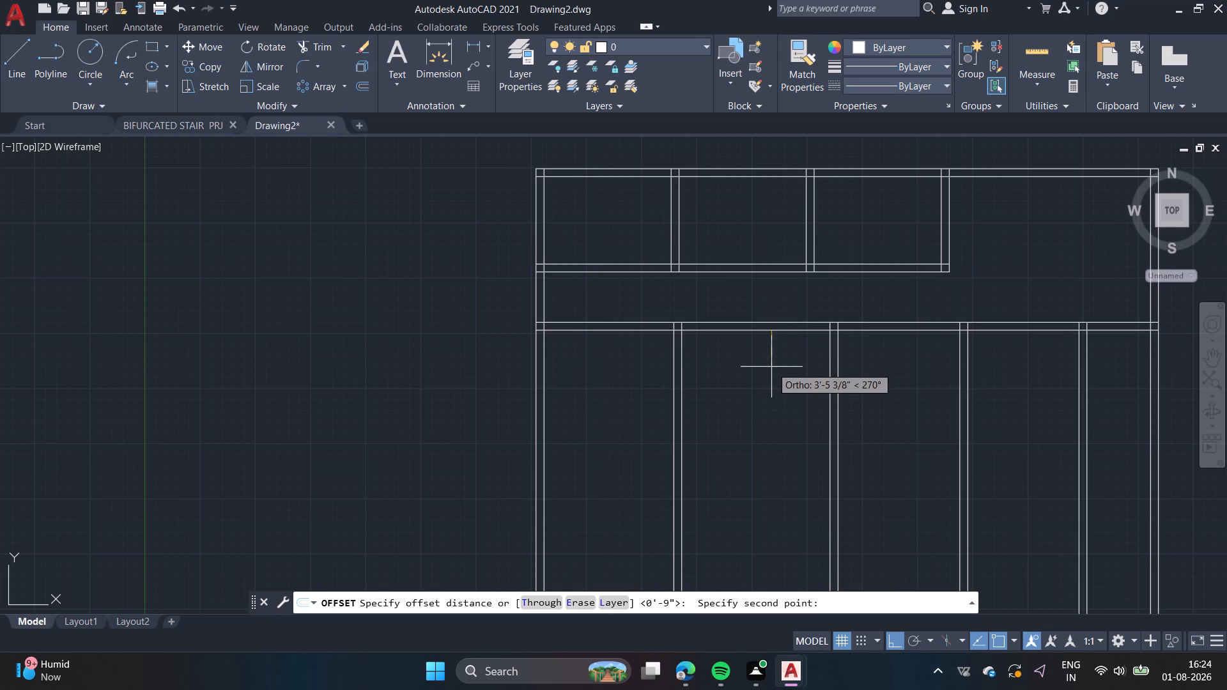
type("12'")
key("Return")
left_click(775, 332)
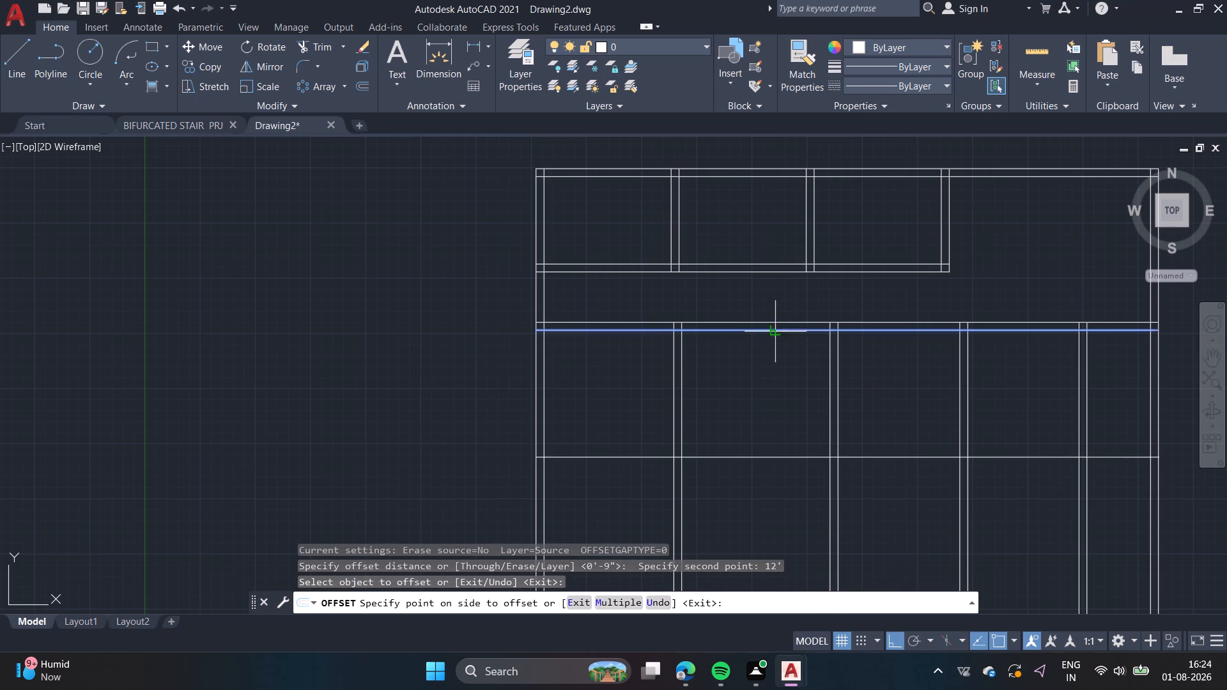
left_click(749, 411)
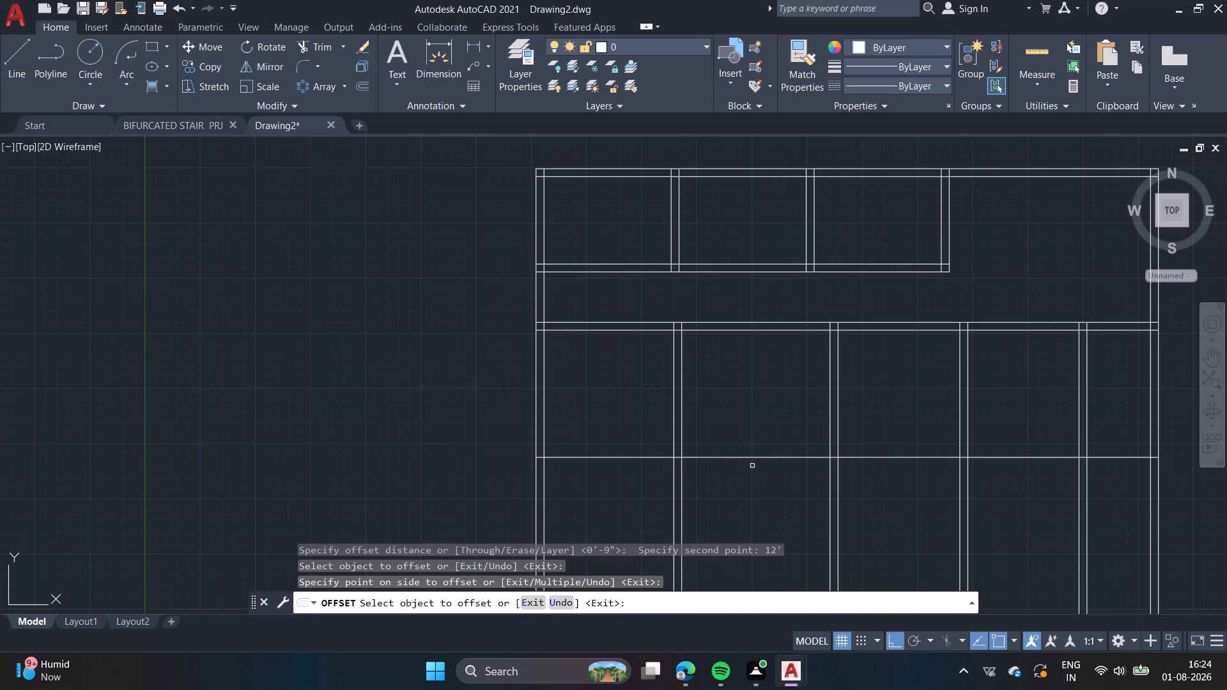
key("space")
Offset the new horizontal line 9" to the south to form the fourth horizontal wall.
key("space")
left_click(743, 456)
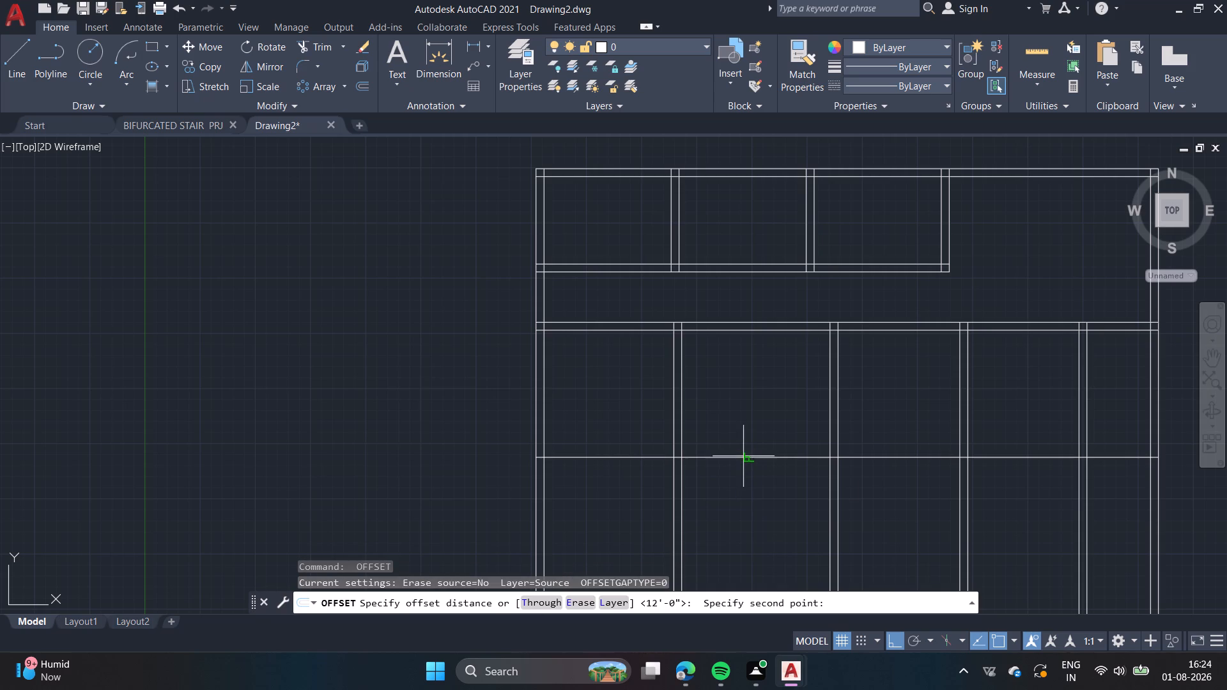
key("9")
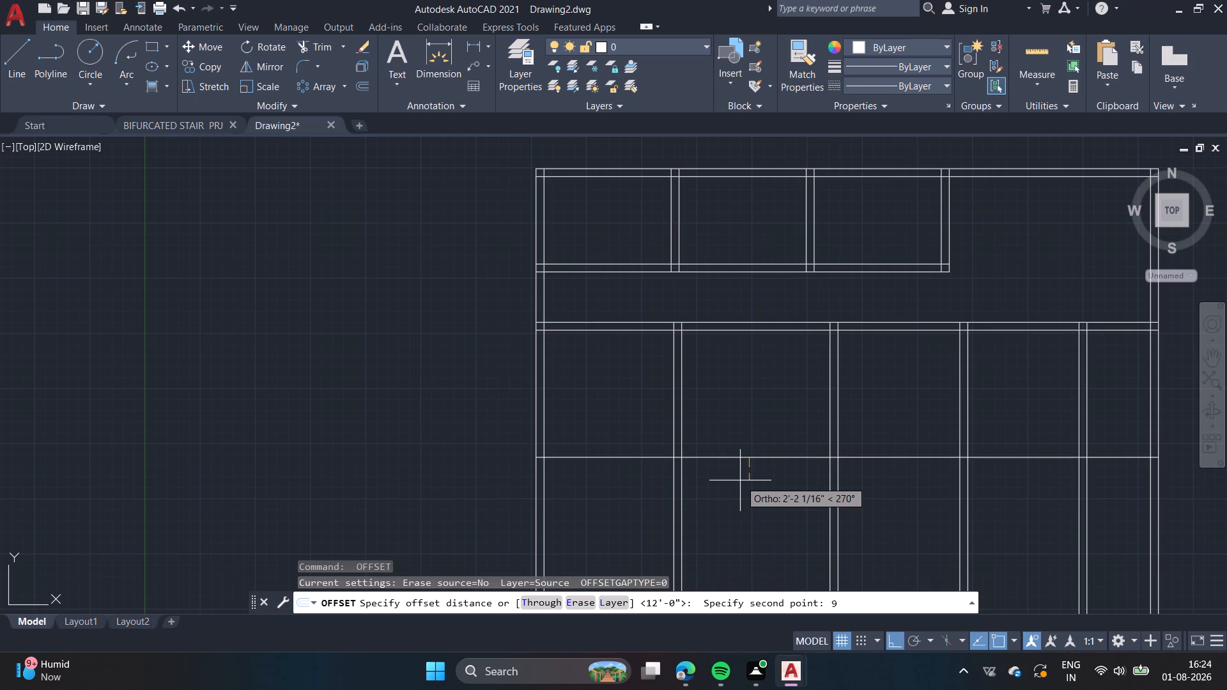
key("shift+quotedbl")
key("Return")
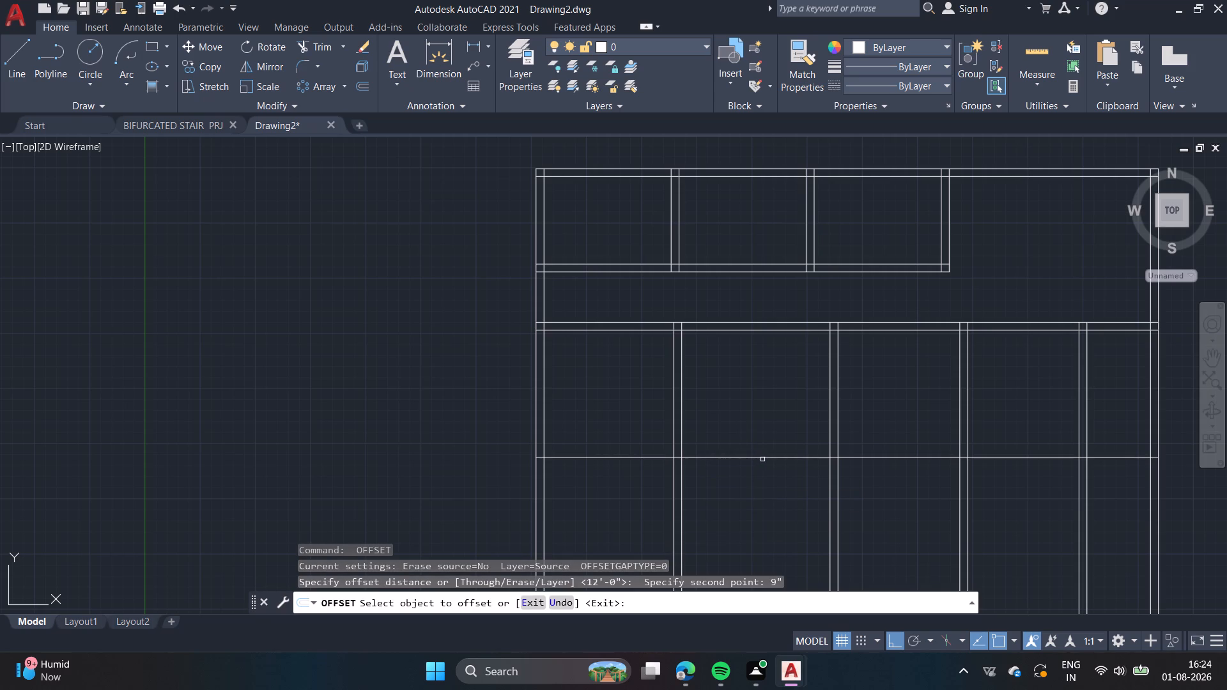
left_click(766, 457)
left_click(765, 526)
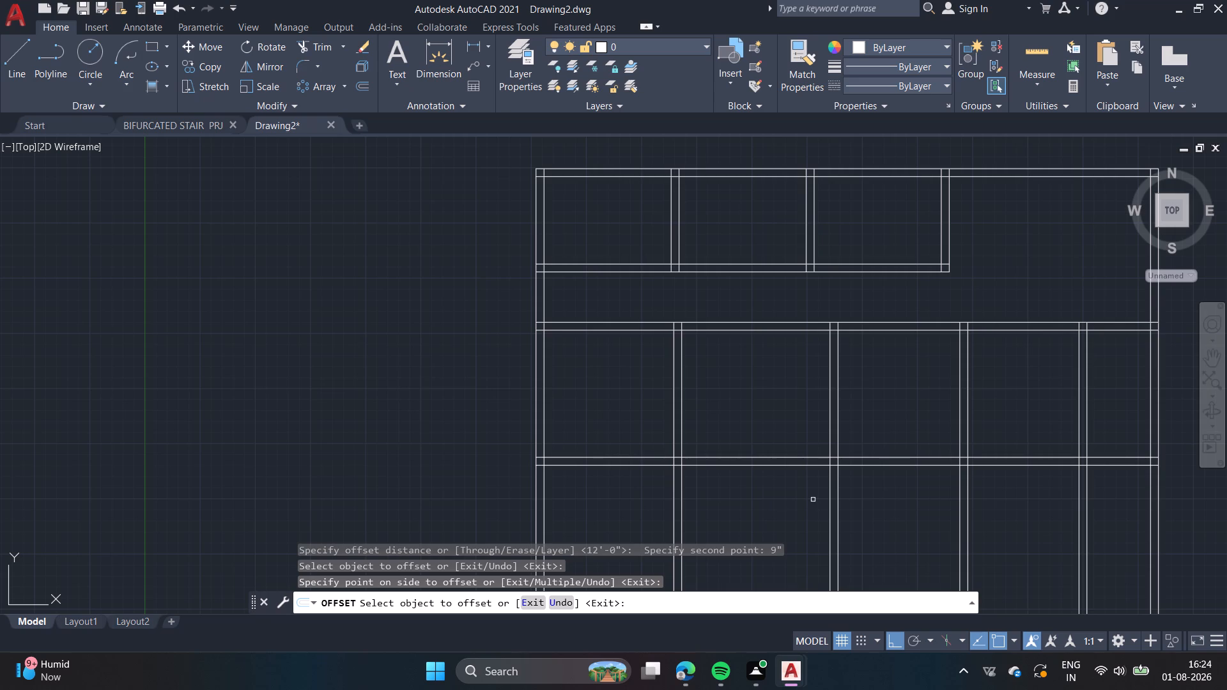
key("grave")
key("Escape")
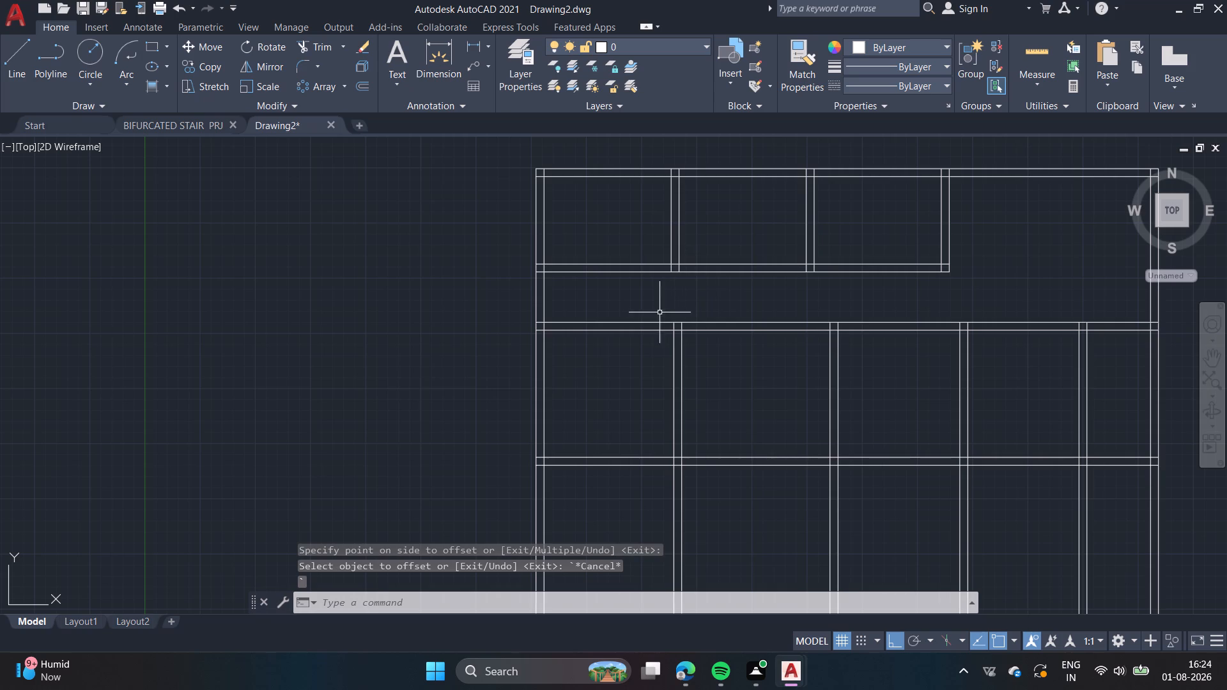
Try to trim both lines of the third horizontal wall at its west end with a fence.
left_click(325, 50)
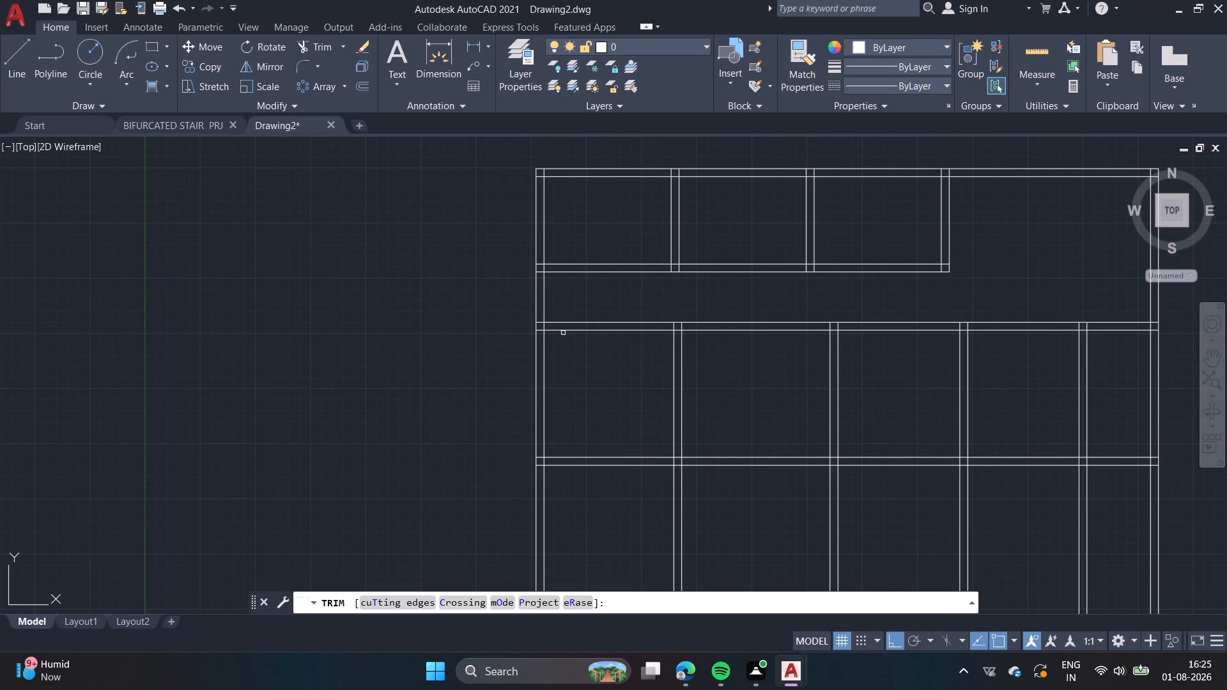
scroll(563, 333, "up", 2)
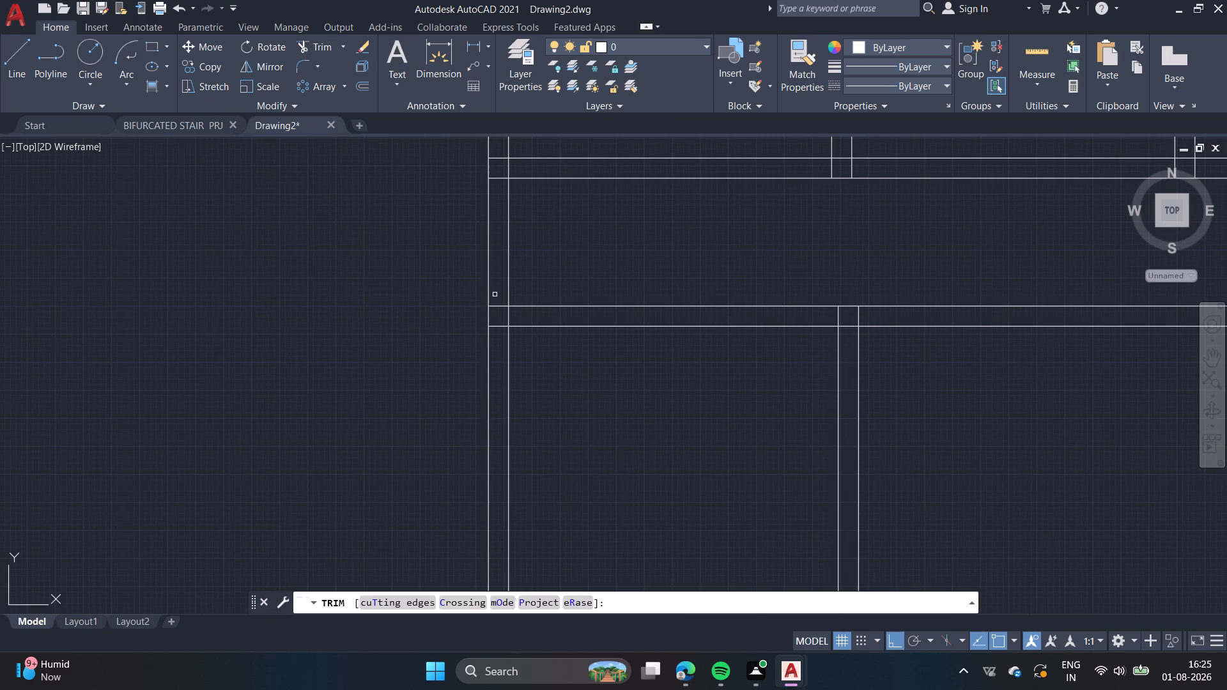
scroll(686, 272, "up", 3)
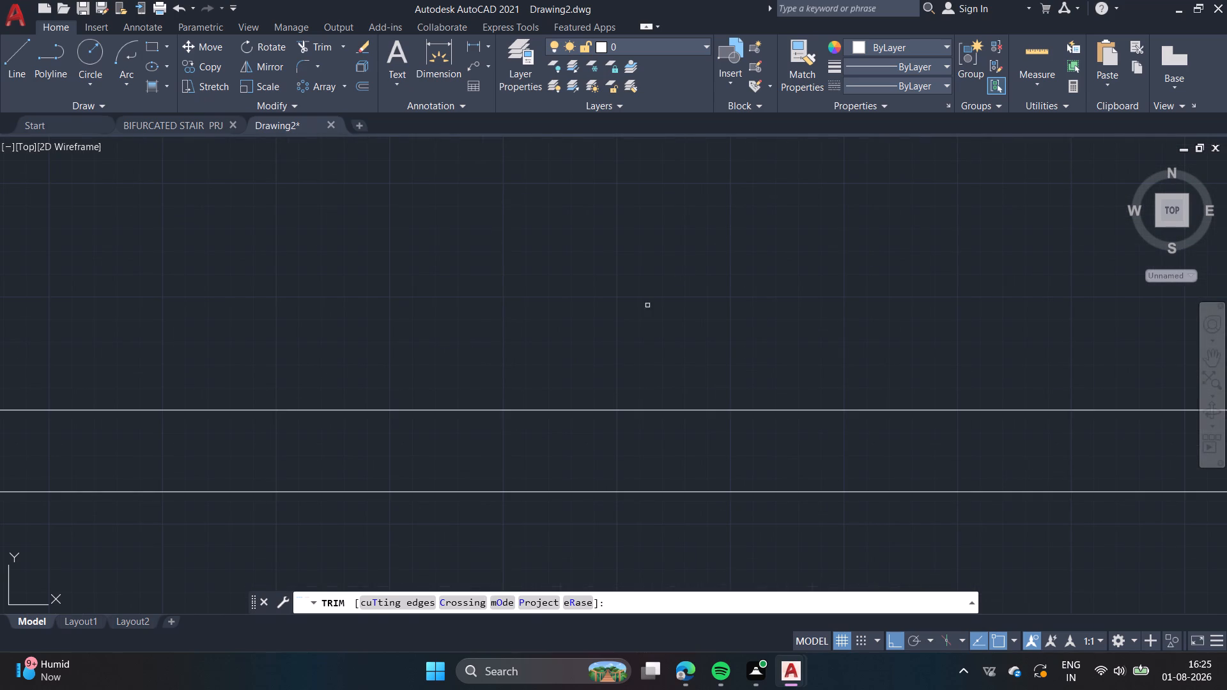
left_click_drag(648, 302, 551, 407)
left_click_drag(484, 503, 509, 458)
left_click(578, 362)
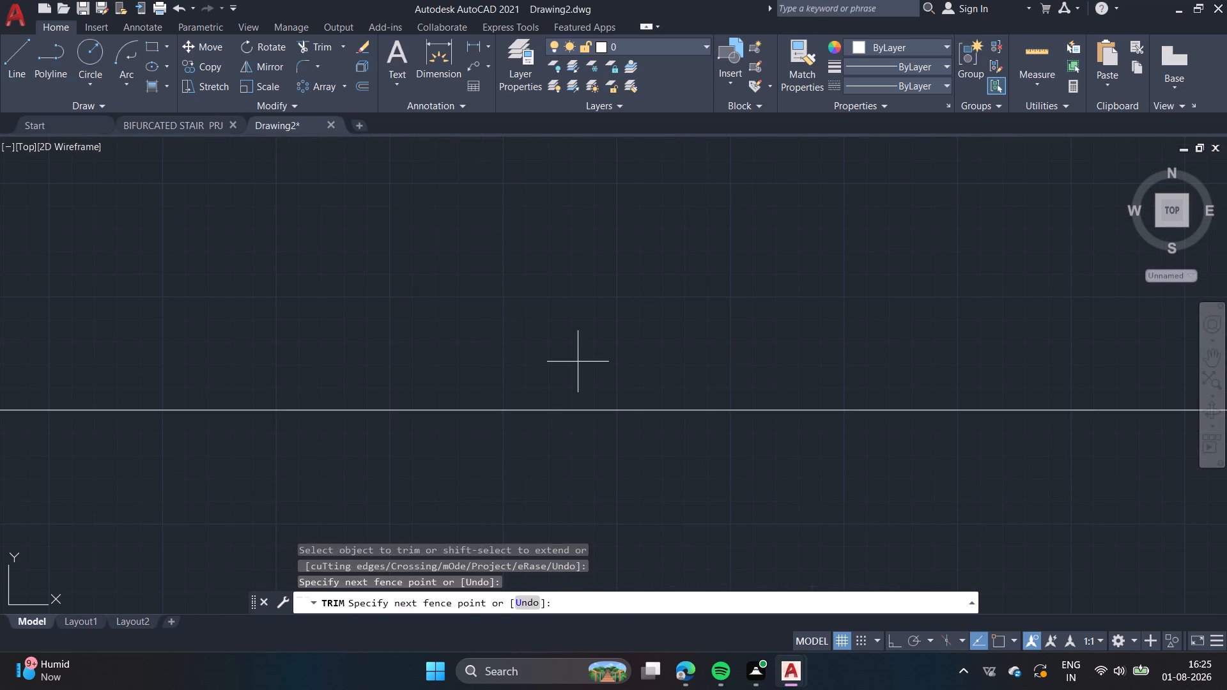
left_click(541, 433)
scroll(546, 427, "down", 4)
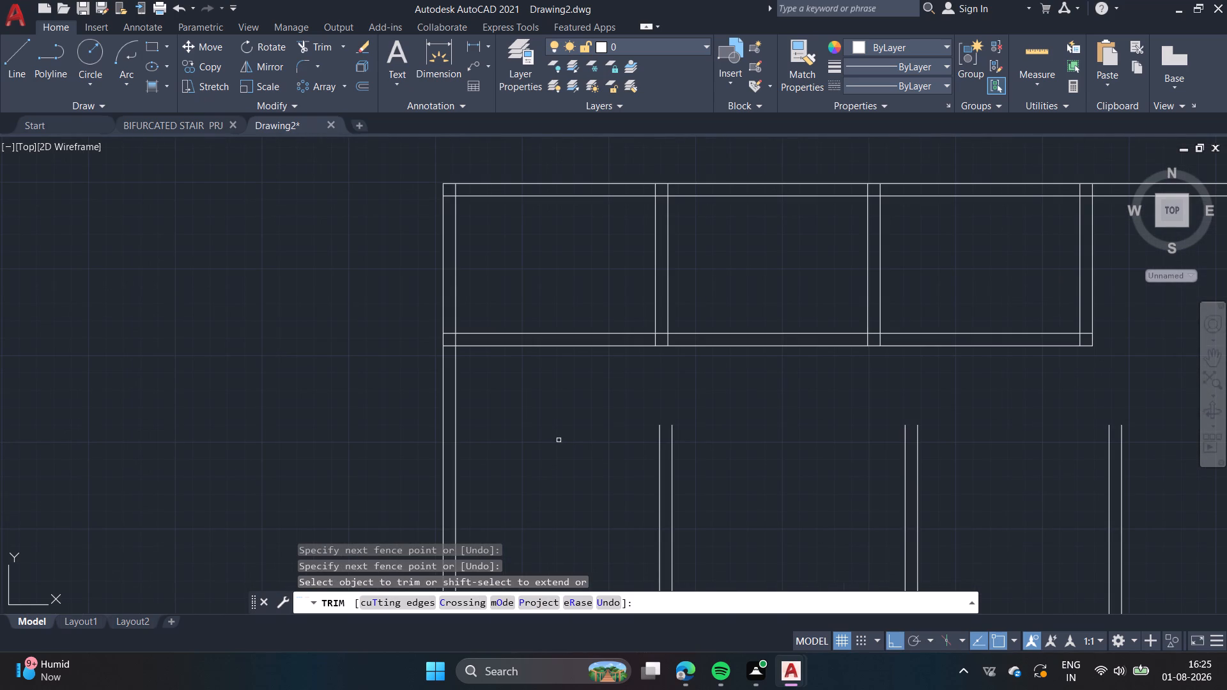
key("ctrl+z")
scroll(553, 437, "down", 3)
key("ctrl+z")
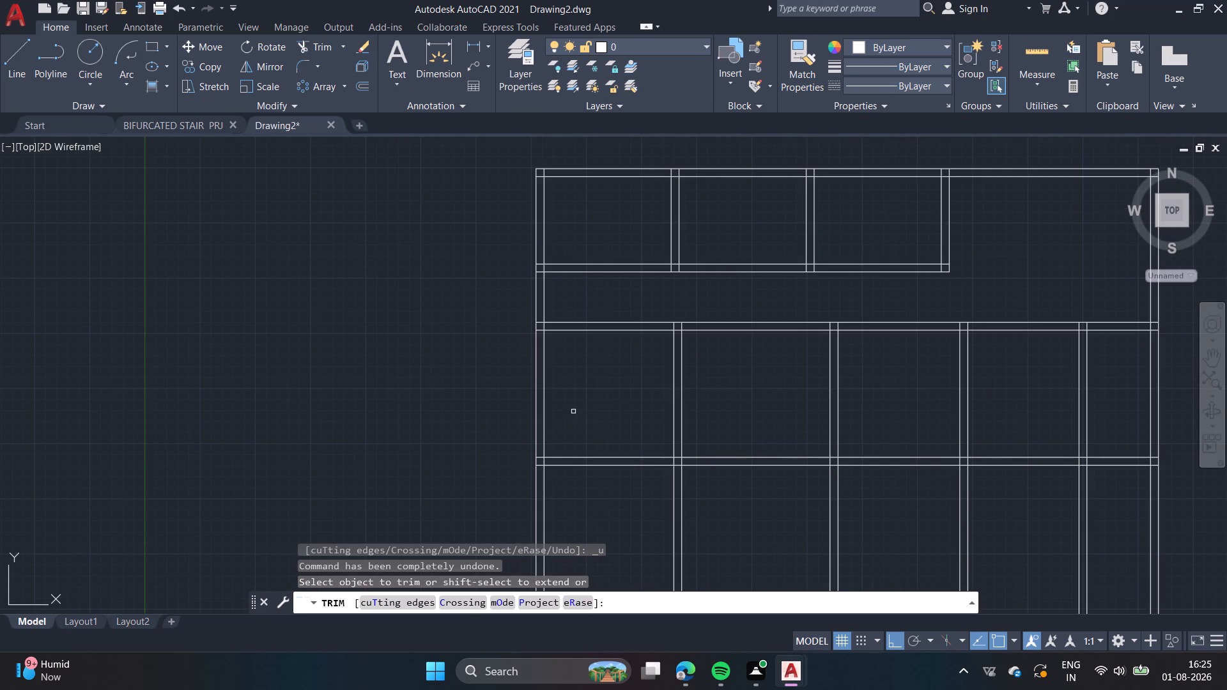
Trim both lines of the third horizontal wall between the west outer wall and the first lower vertical wall pair.
scroll(596, 351, "up", 3)
middle_click_drag(596, 351, 593, 353)
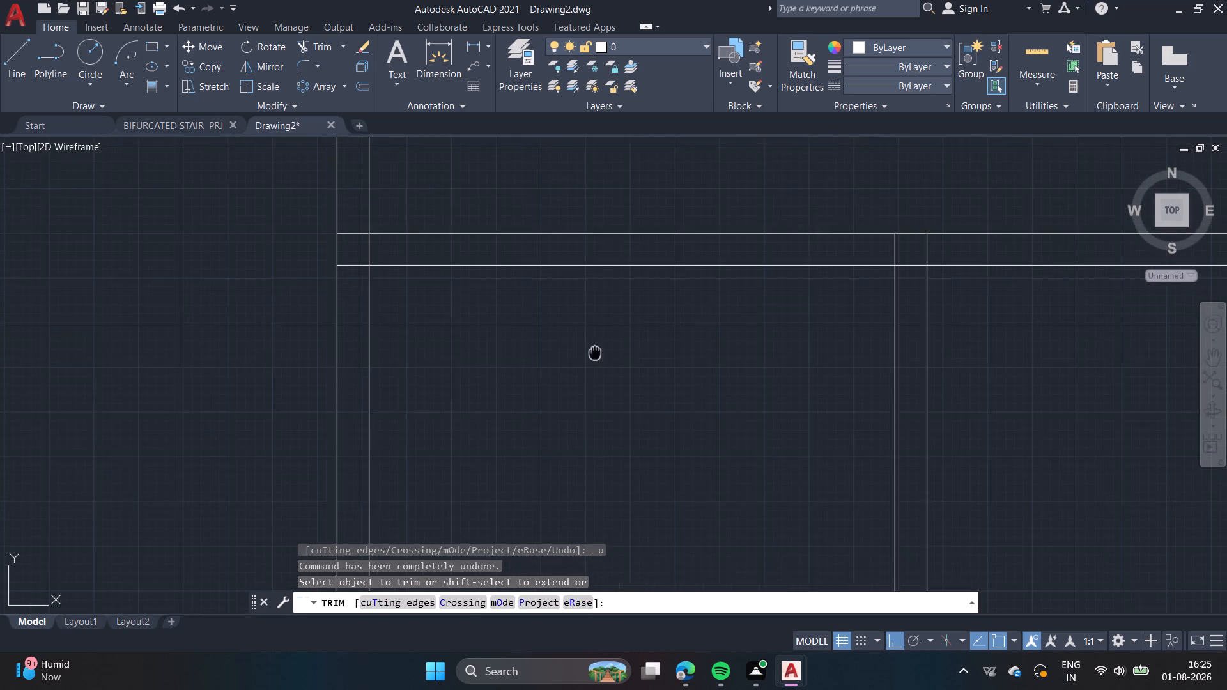
middle_click_drag(593, 353, 178, 432)
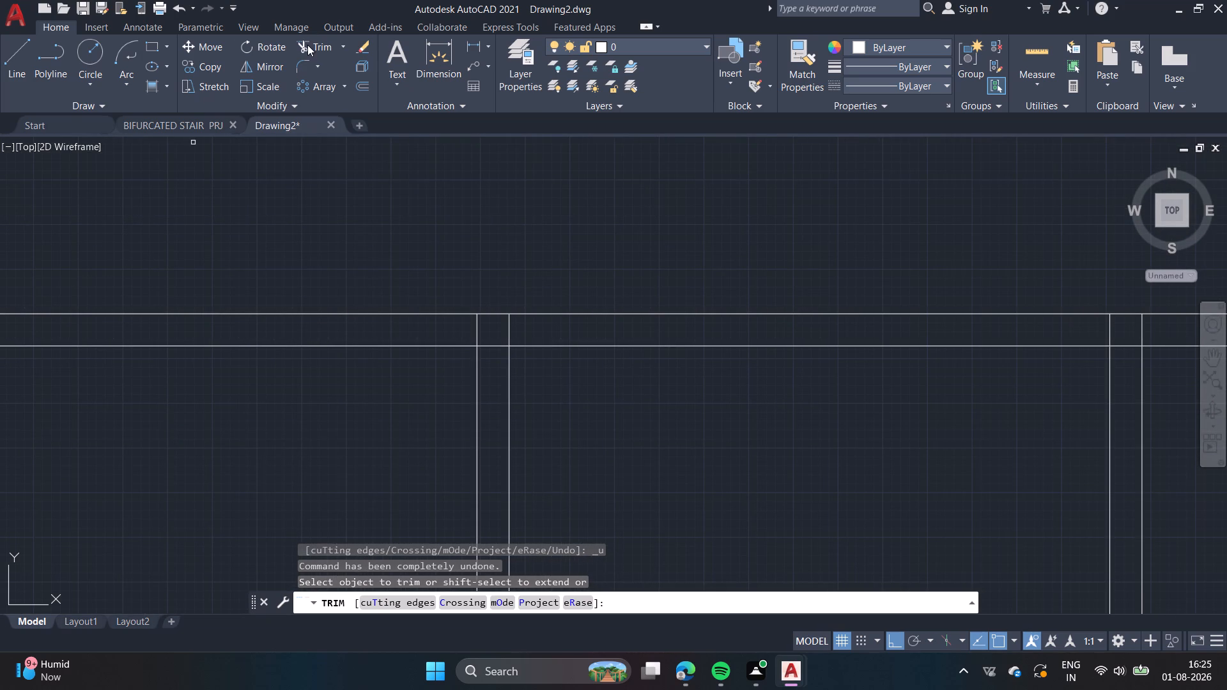
left_click(307, 45)
left_click(248, 259)
left_click(187, 396)
Trim both lines of the third horizontal wall between the fourth lower vertical wall pair and the east outer wall.
scroll(193, 392, "down", 3)
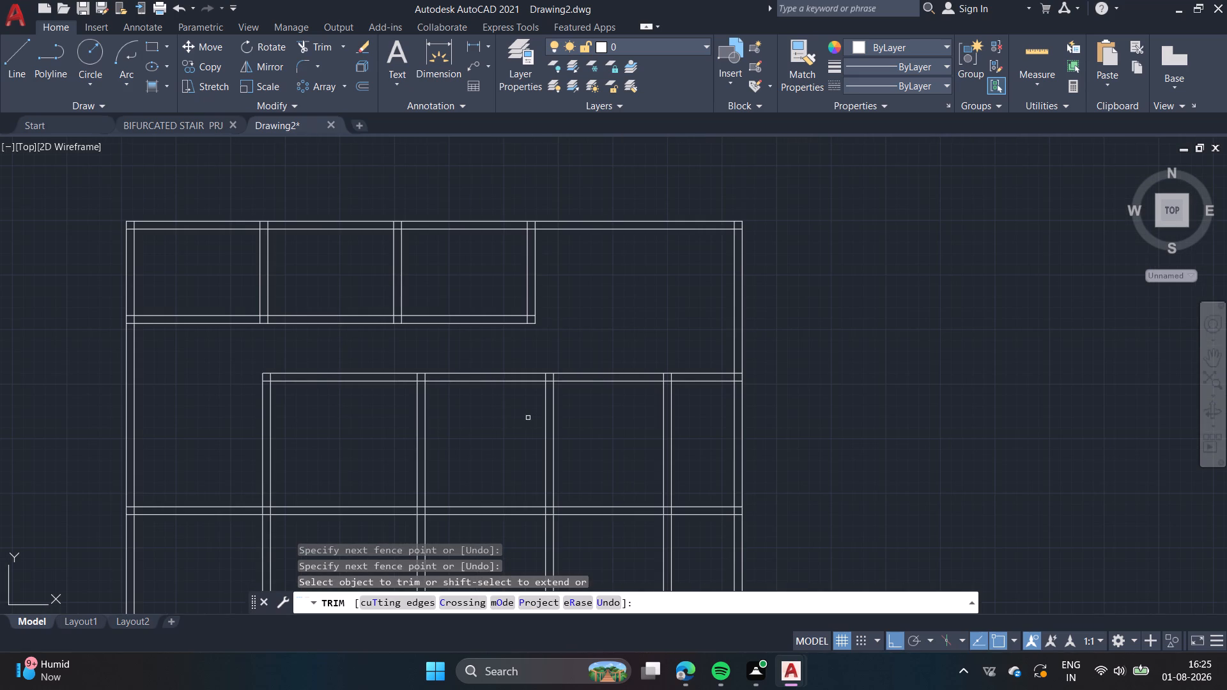
scroll(552, 421, "up", 3)
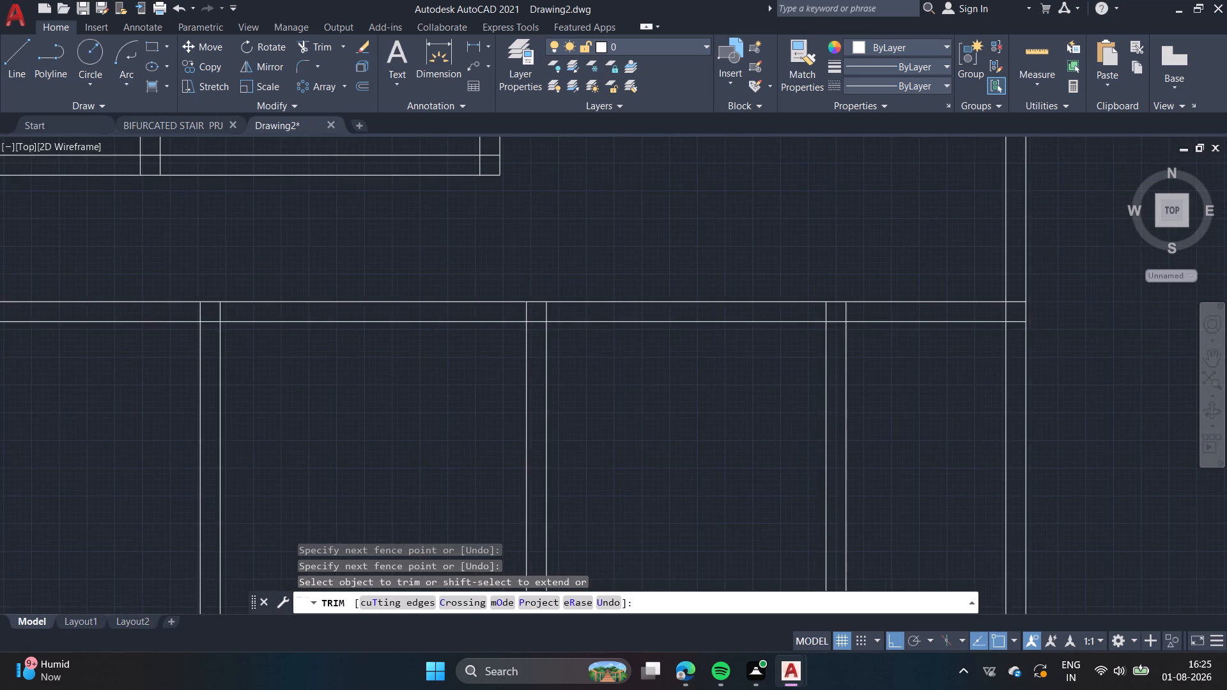
scroll(576, 418, "up", 2)
scroll(578, 418, "down", 2)
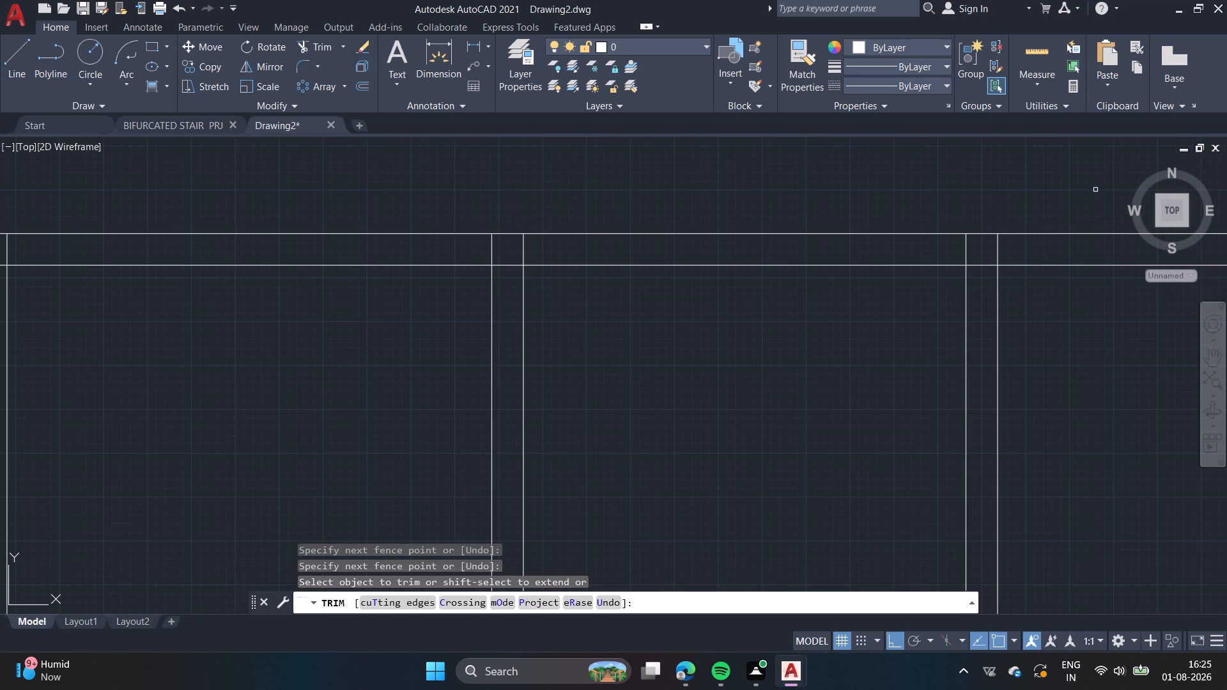
left_click(1091, 190)
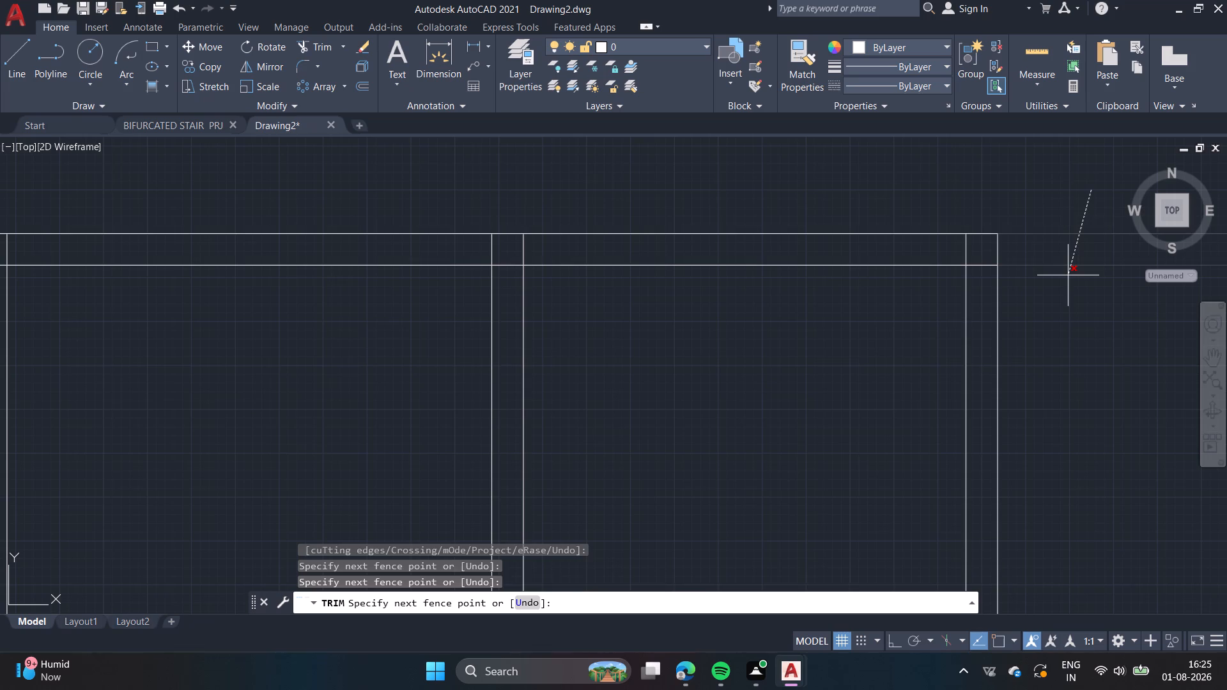
left_click(1068, 275)
scroll(1069, 272, "down", 4)
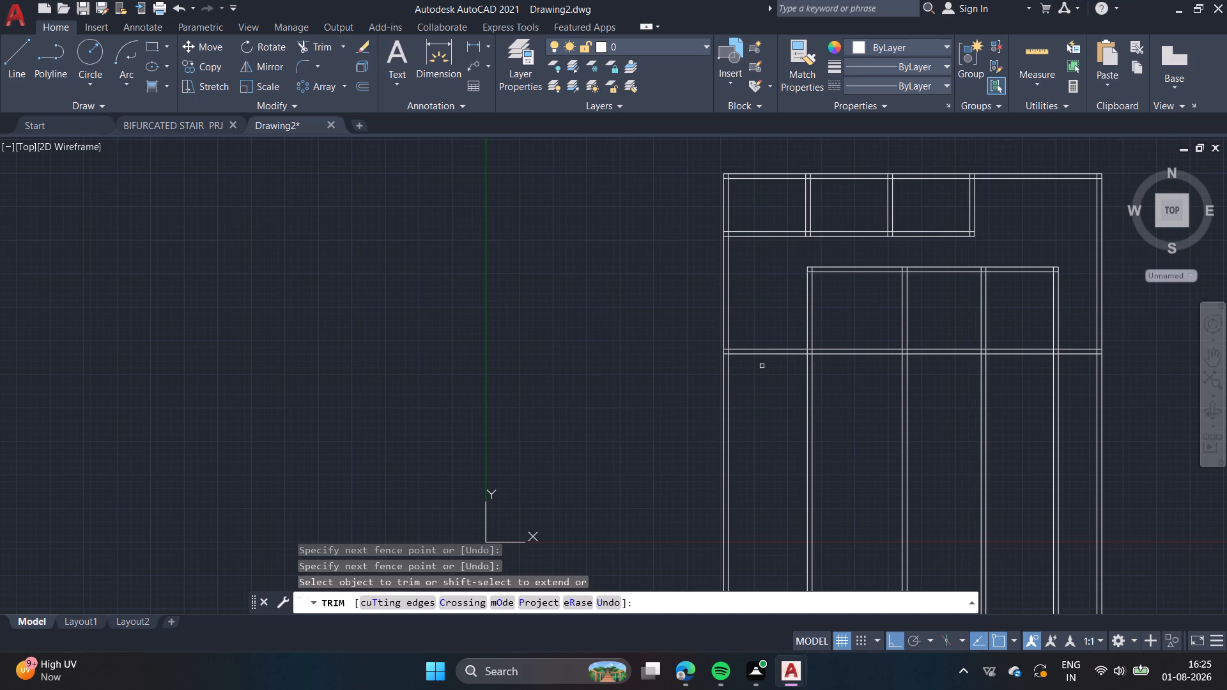
key("Escape")
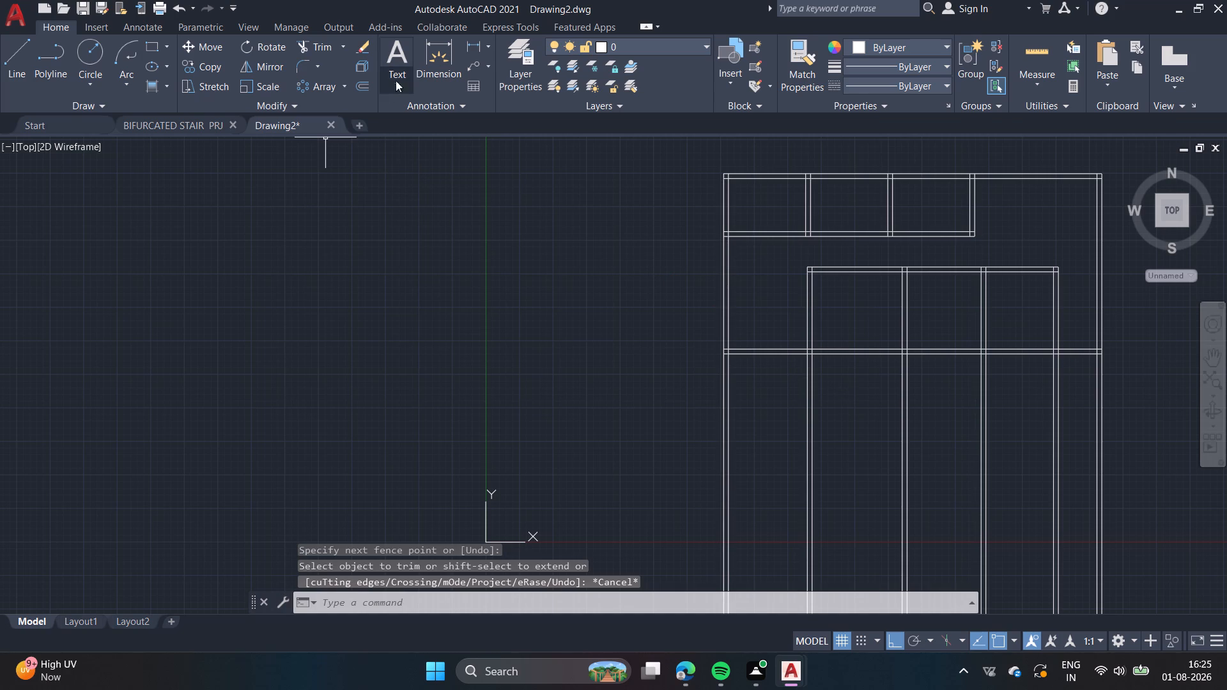
Offset the inner line of the west outer wall 9'9" to the east.
left_click(361, 84)
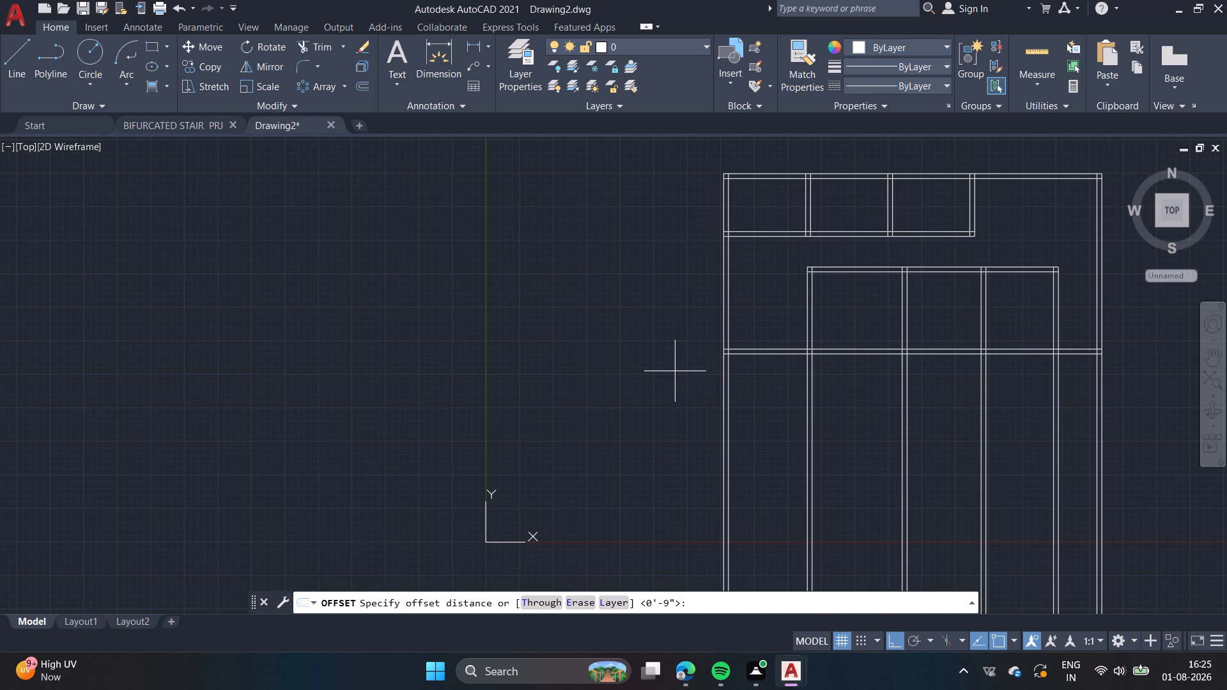
scroll(674, 374, "up", 3)
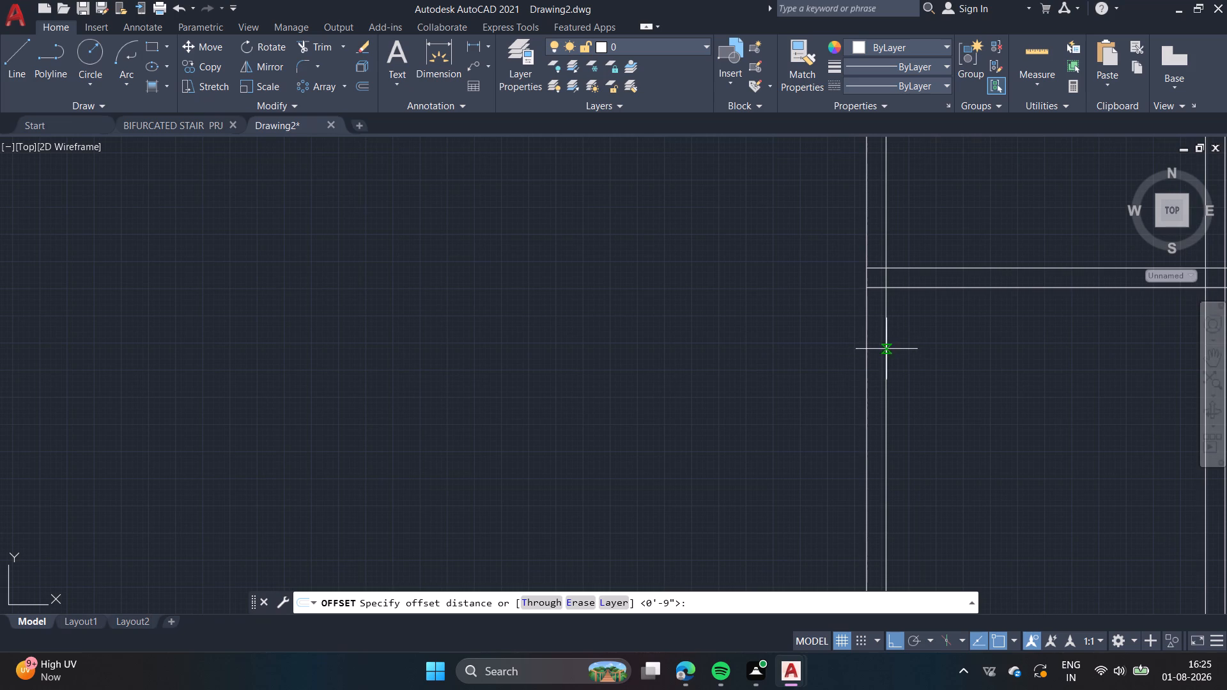
left_click(886, 349)
middle_click_drag(989, 351, 833, 371)
scroll(837, 373, "down", 1)
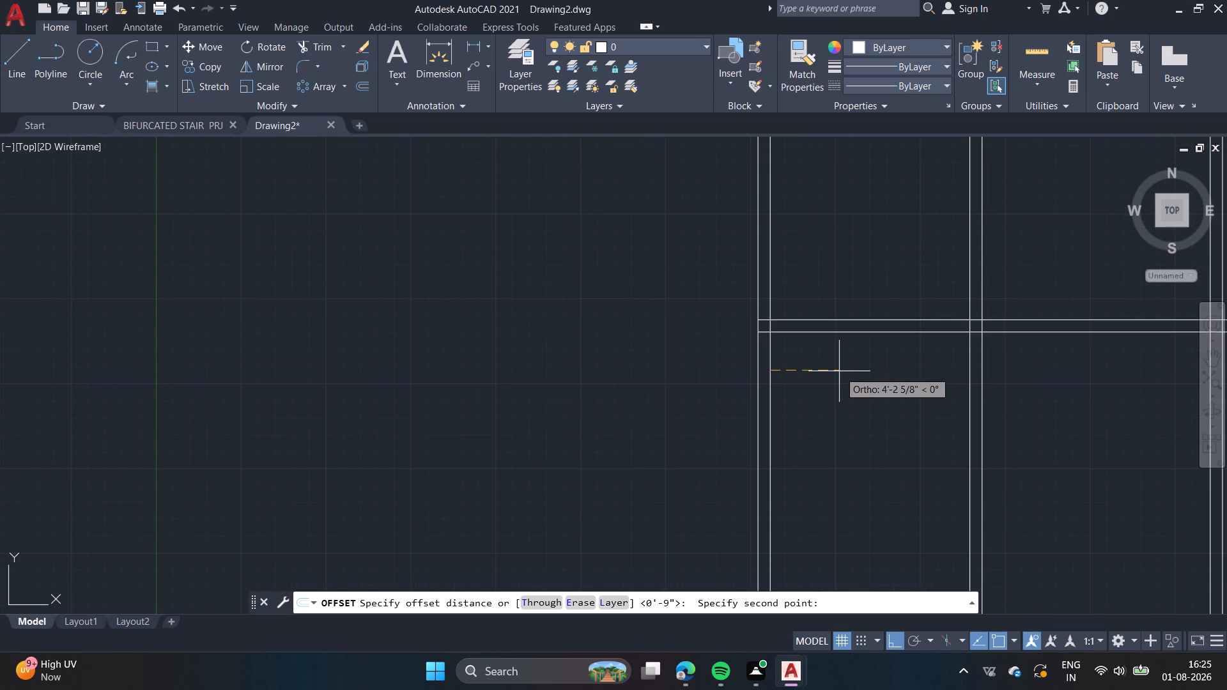
type("9'")
type("9\"")
key("Return")
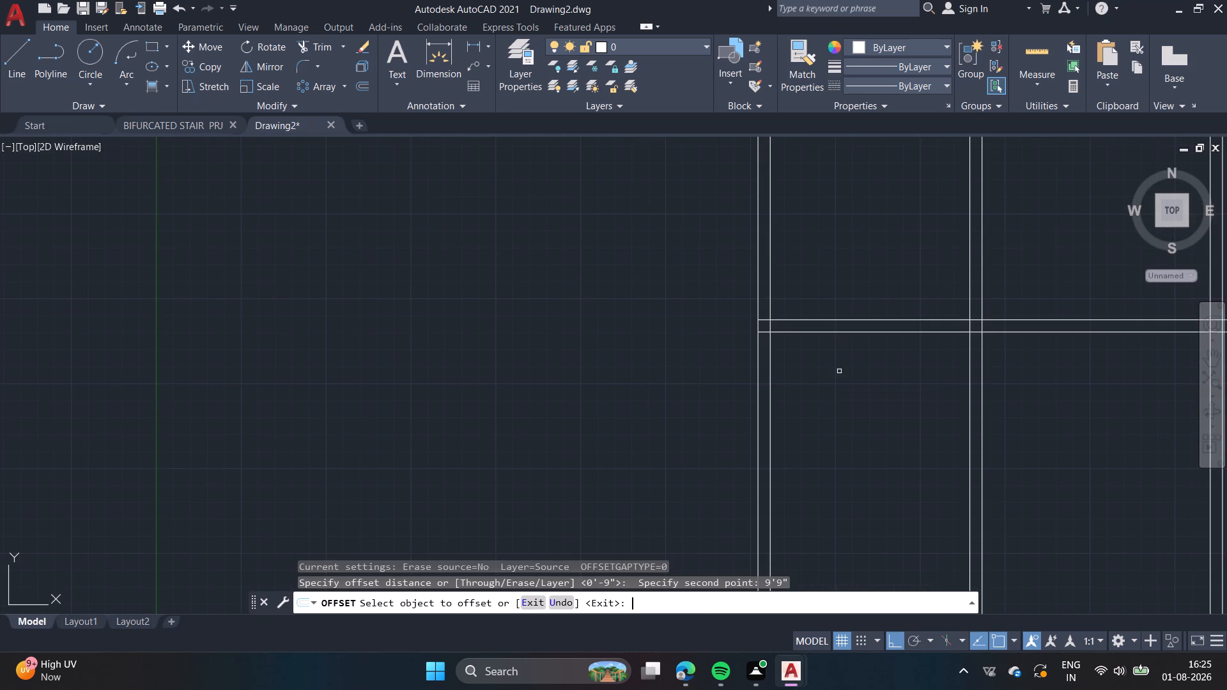
left_click(771, 408)
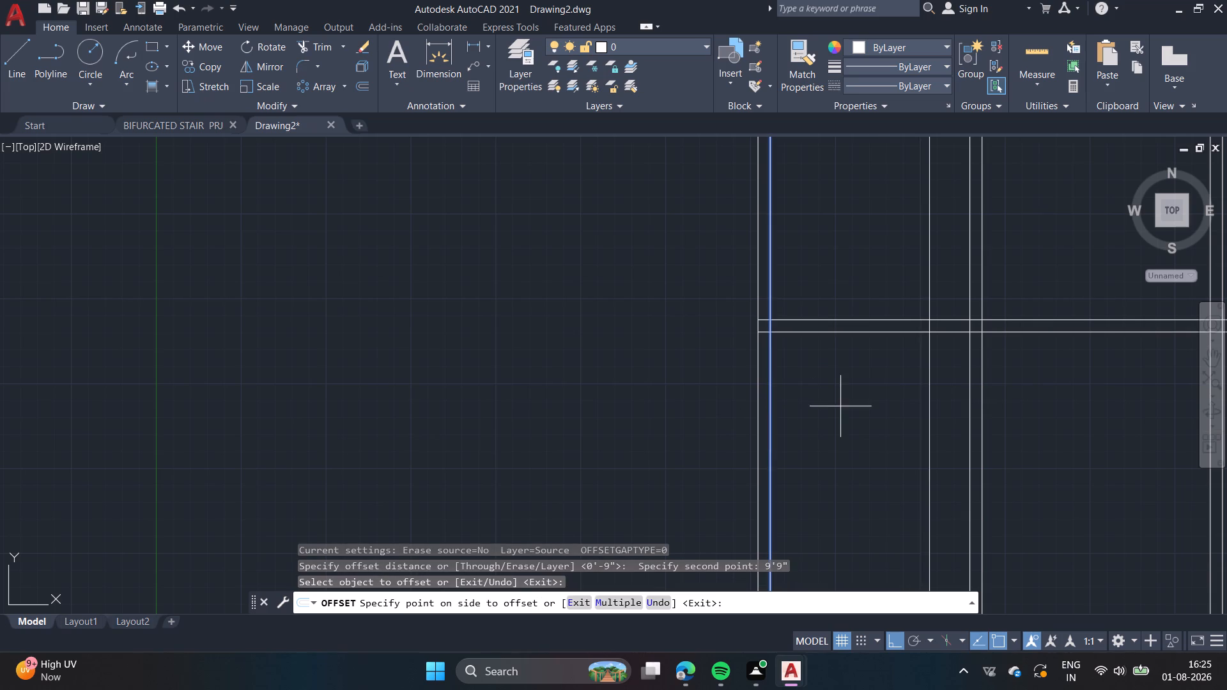
left_click(840, 406)
key("space")
Offset the new vertical line 9" to the east to form a wall pair west of the first lower vertical wall pair.
key("space")
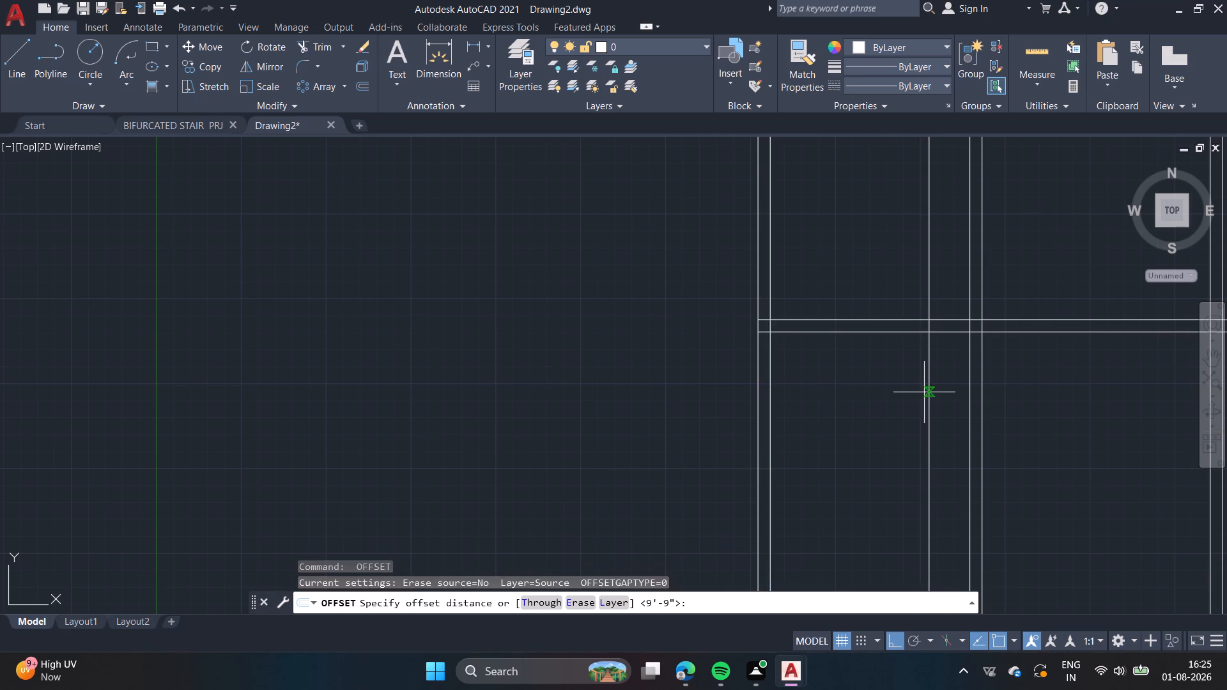
left_click(930, 395)
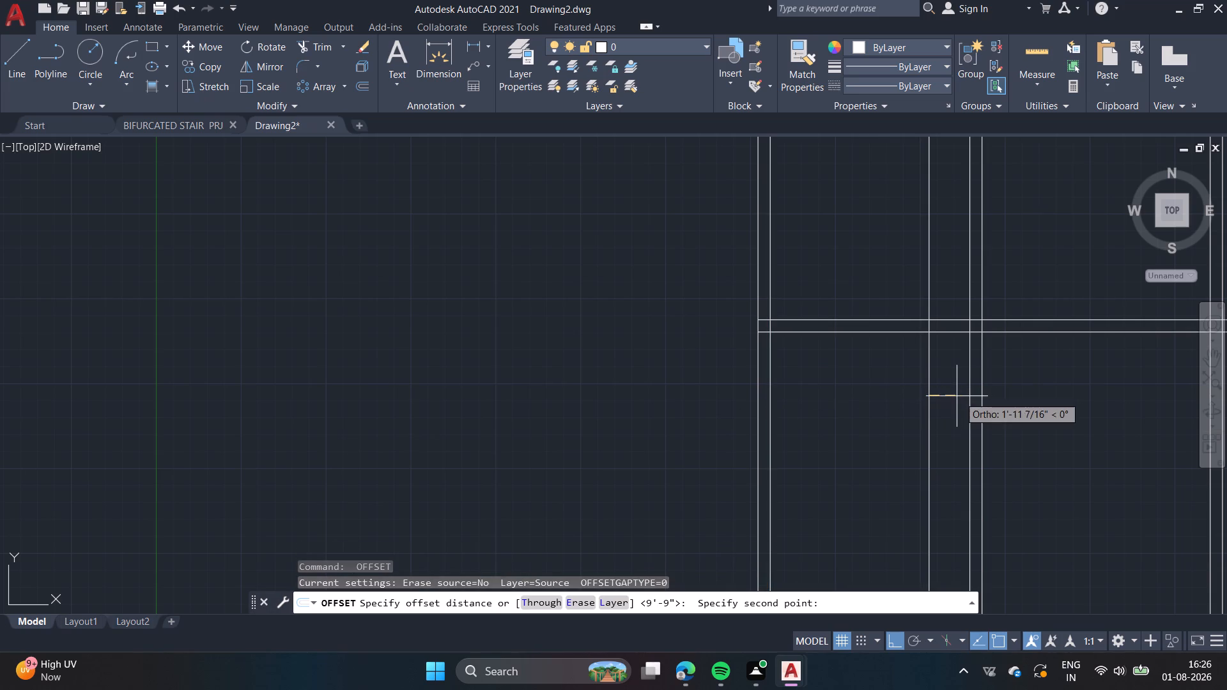
type("9\"")
key("Return")
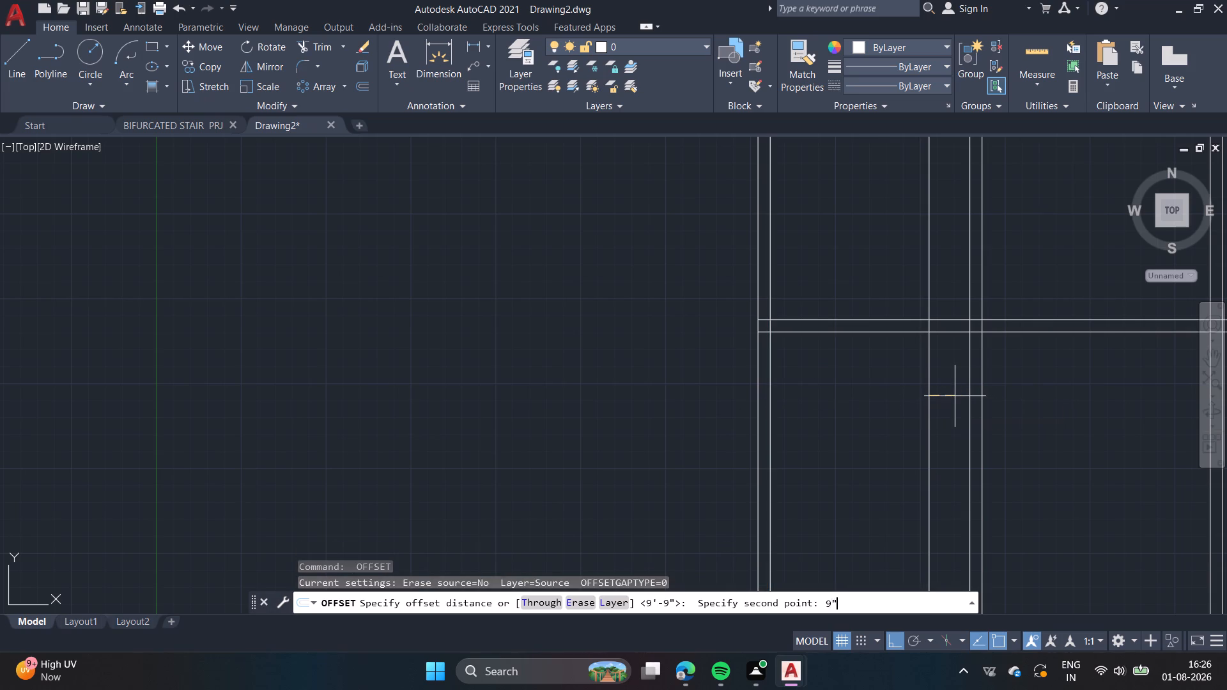
left_click(931, 394)
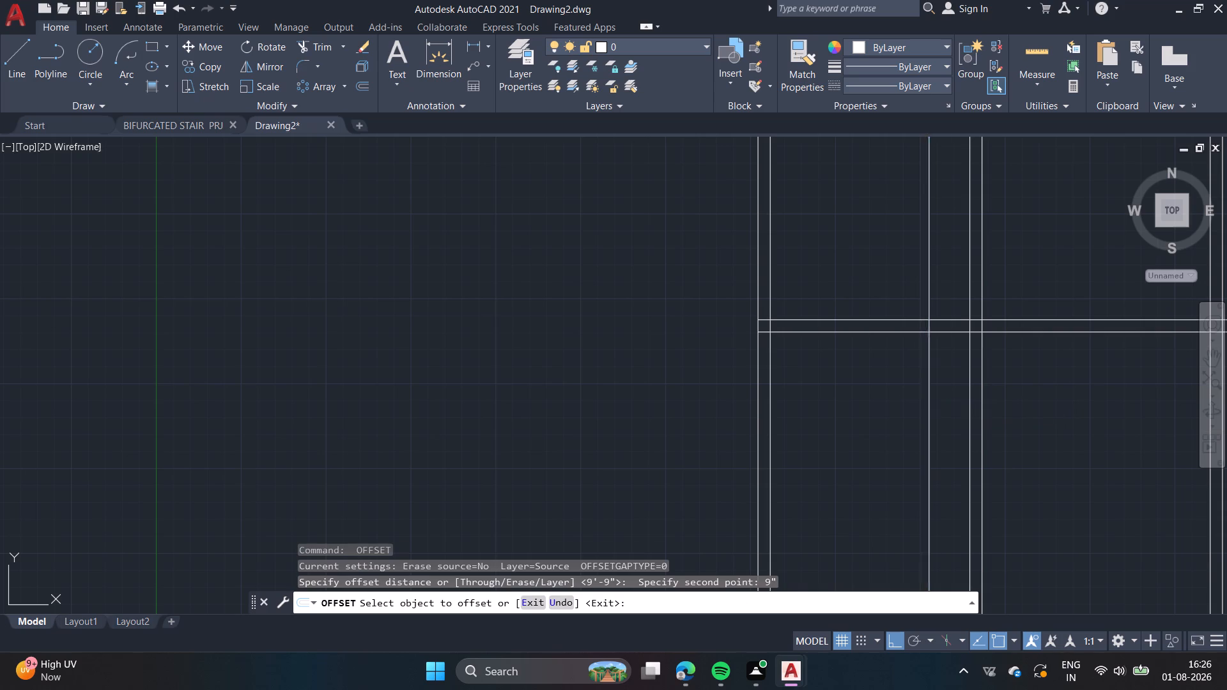
left_click(952, 396)
scroll(950, 397, "up", 1)
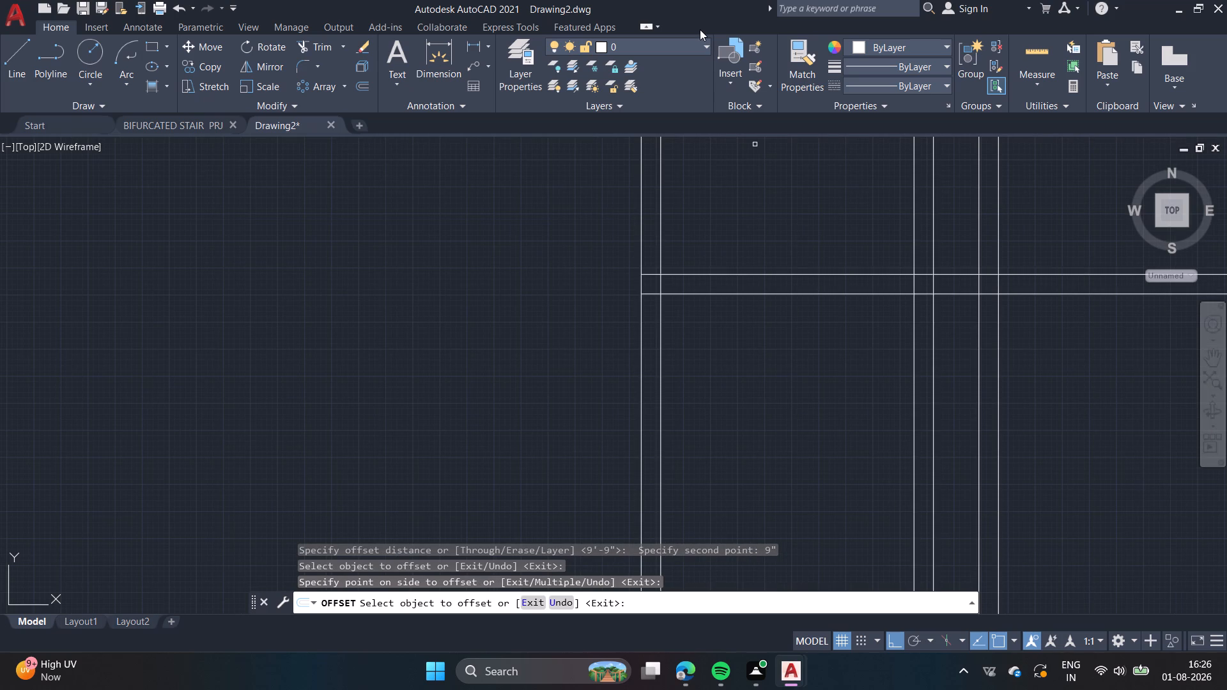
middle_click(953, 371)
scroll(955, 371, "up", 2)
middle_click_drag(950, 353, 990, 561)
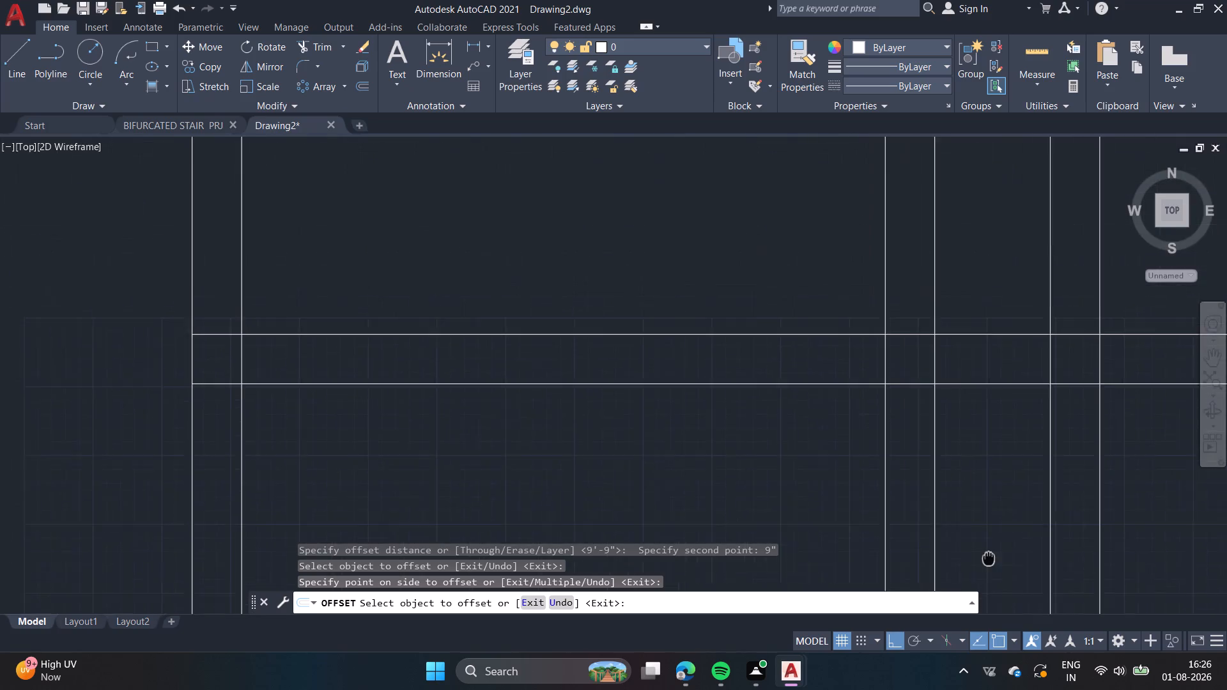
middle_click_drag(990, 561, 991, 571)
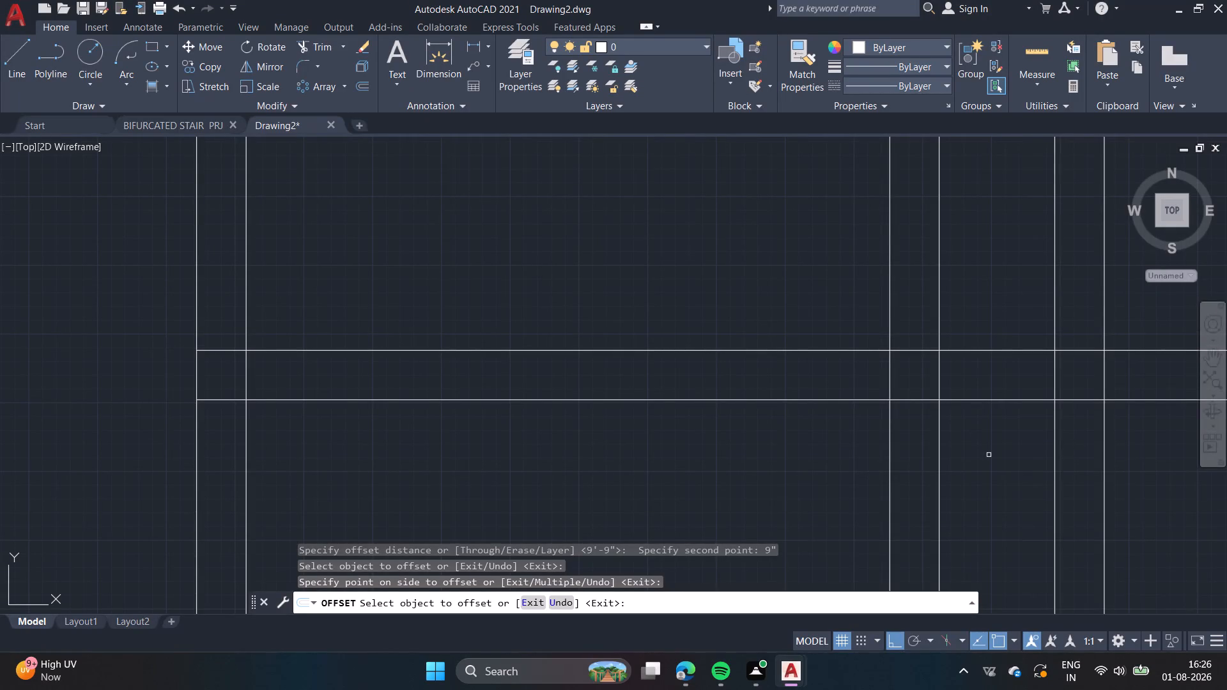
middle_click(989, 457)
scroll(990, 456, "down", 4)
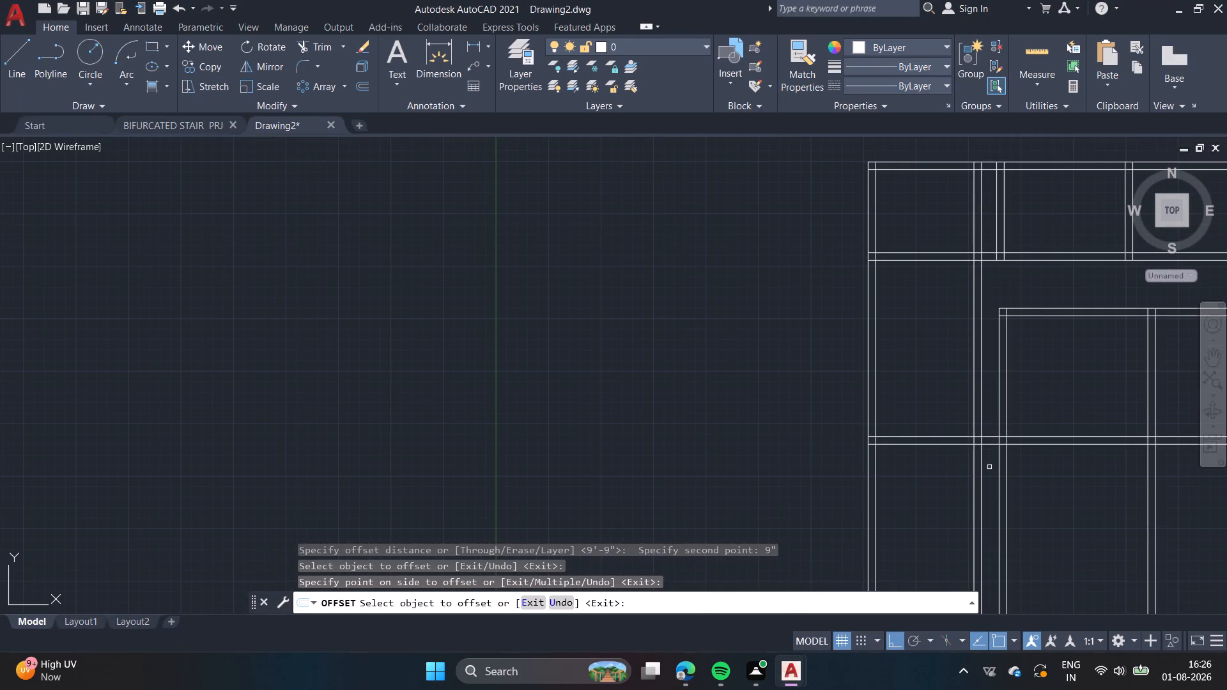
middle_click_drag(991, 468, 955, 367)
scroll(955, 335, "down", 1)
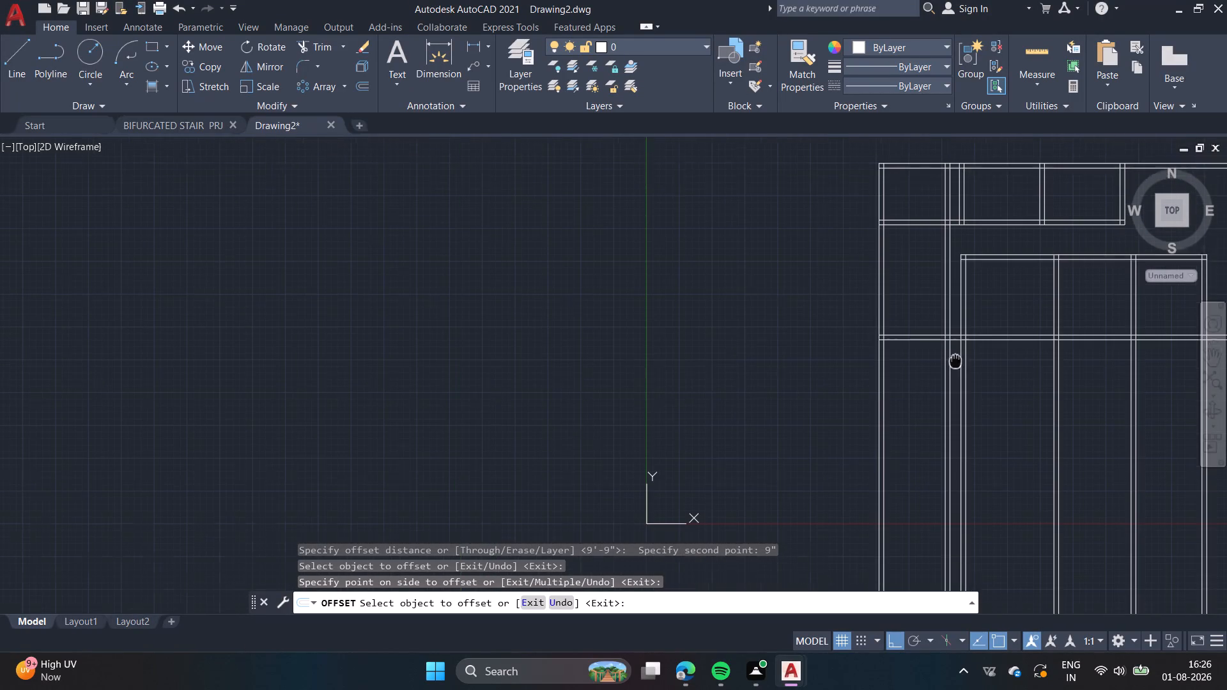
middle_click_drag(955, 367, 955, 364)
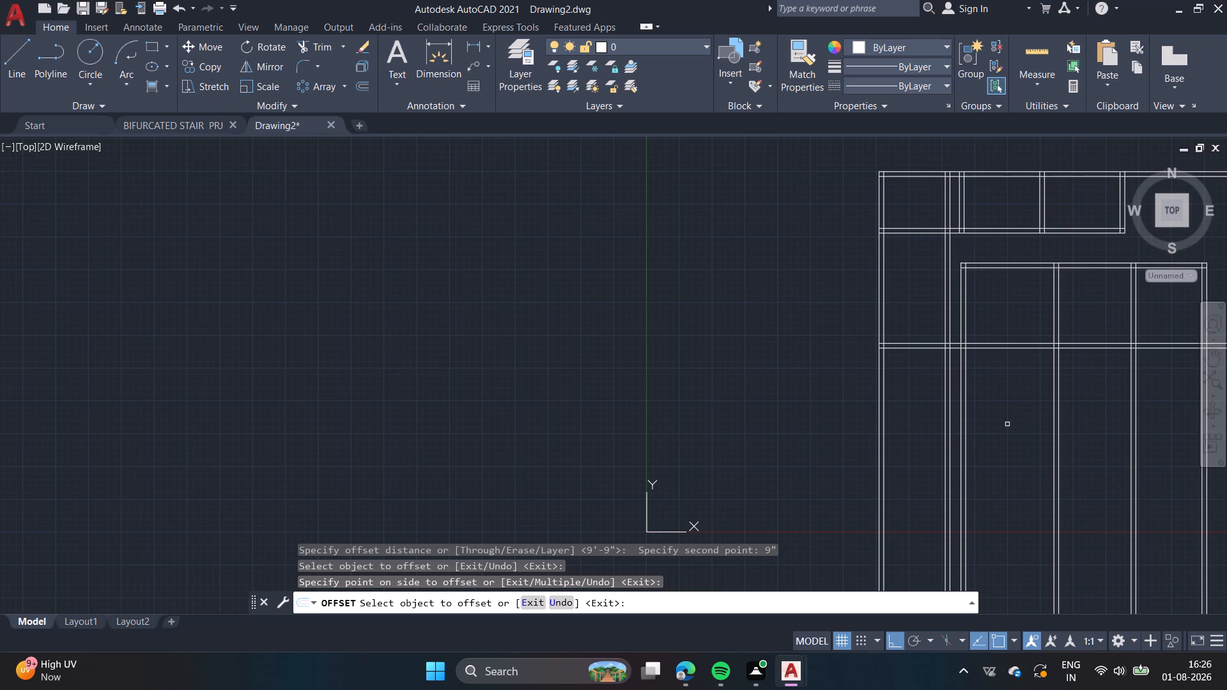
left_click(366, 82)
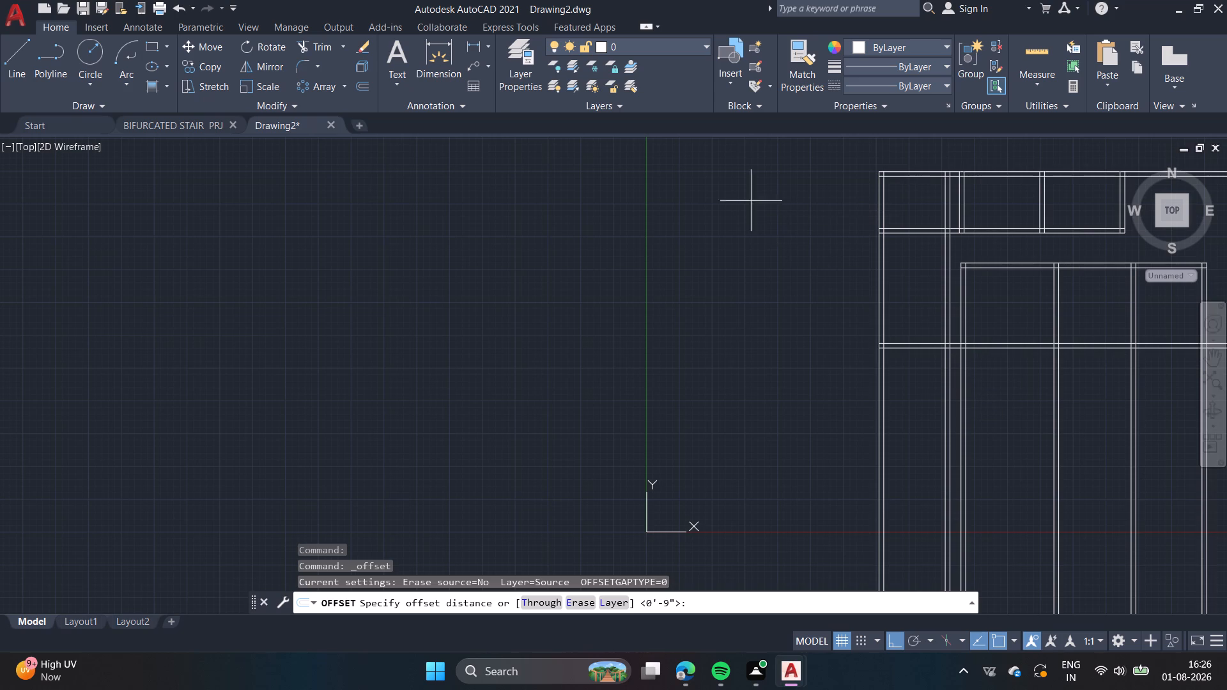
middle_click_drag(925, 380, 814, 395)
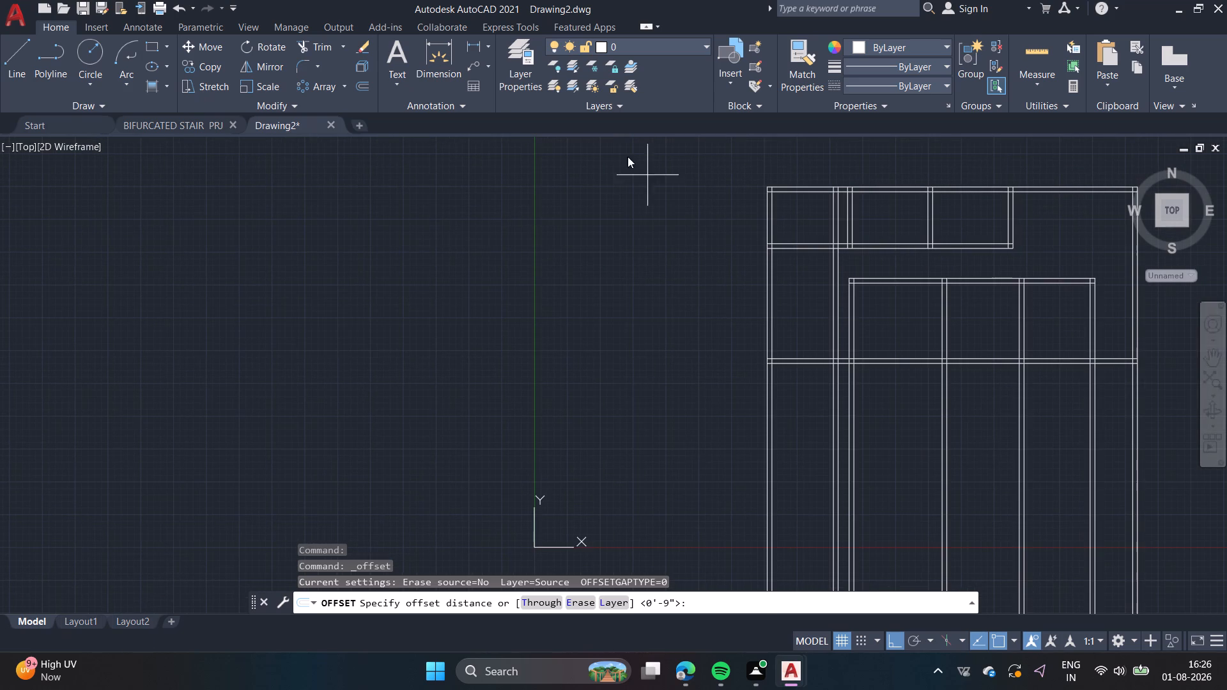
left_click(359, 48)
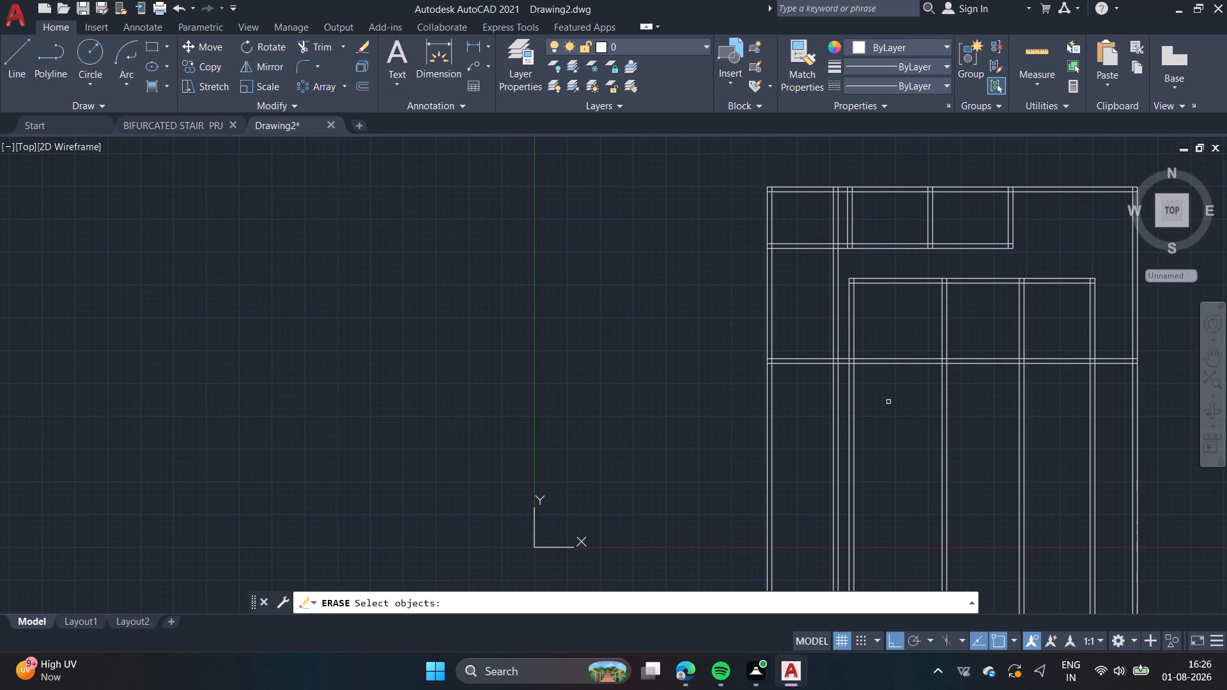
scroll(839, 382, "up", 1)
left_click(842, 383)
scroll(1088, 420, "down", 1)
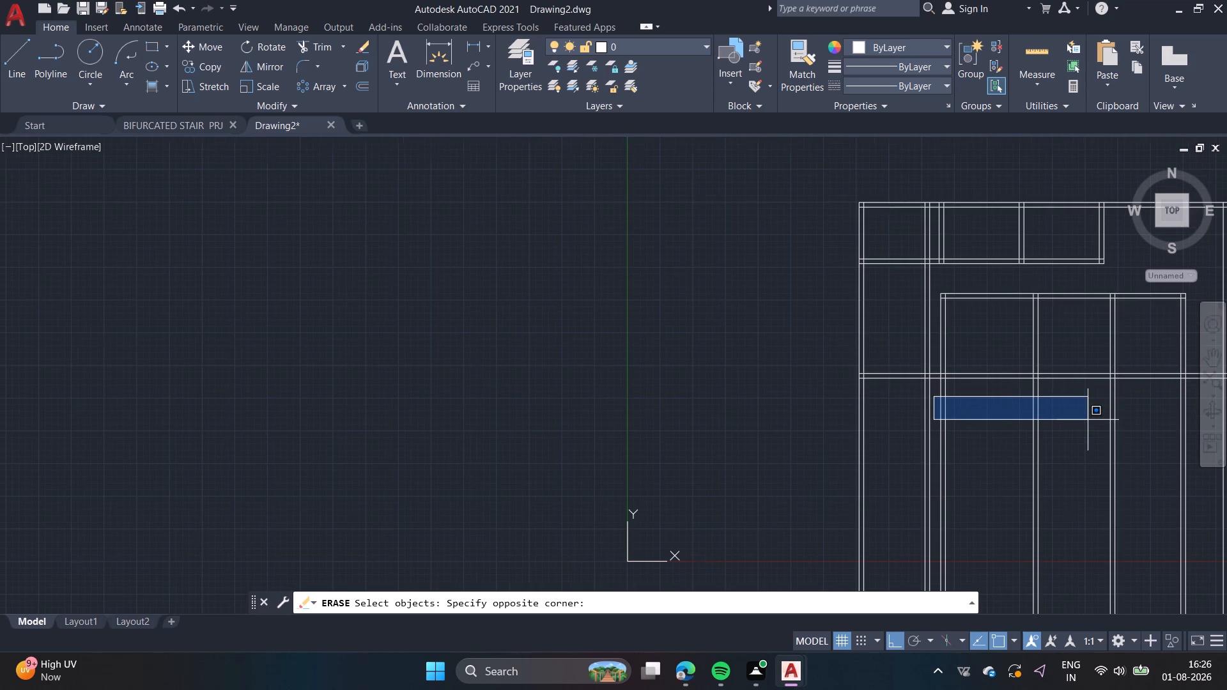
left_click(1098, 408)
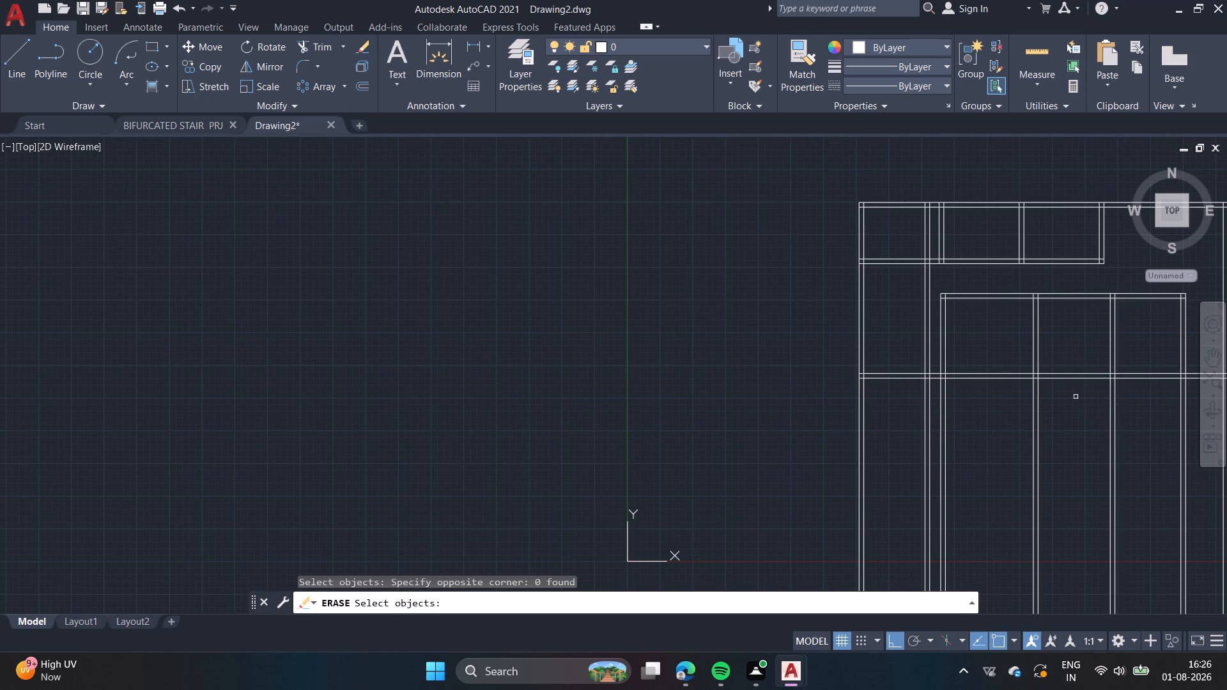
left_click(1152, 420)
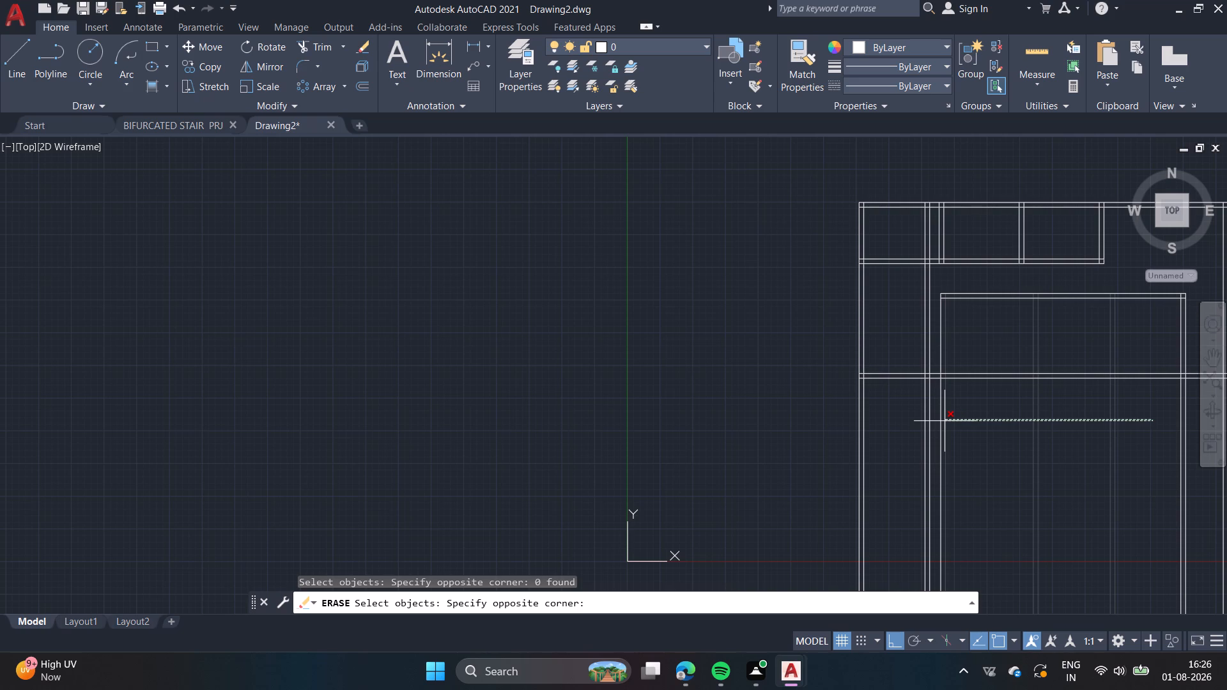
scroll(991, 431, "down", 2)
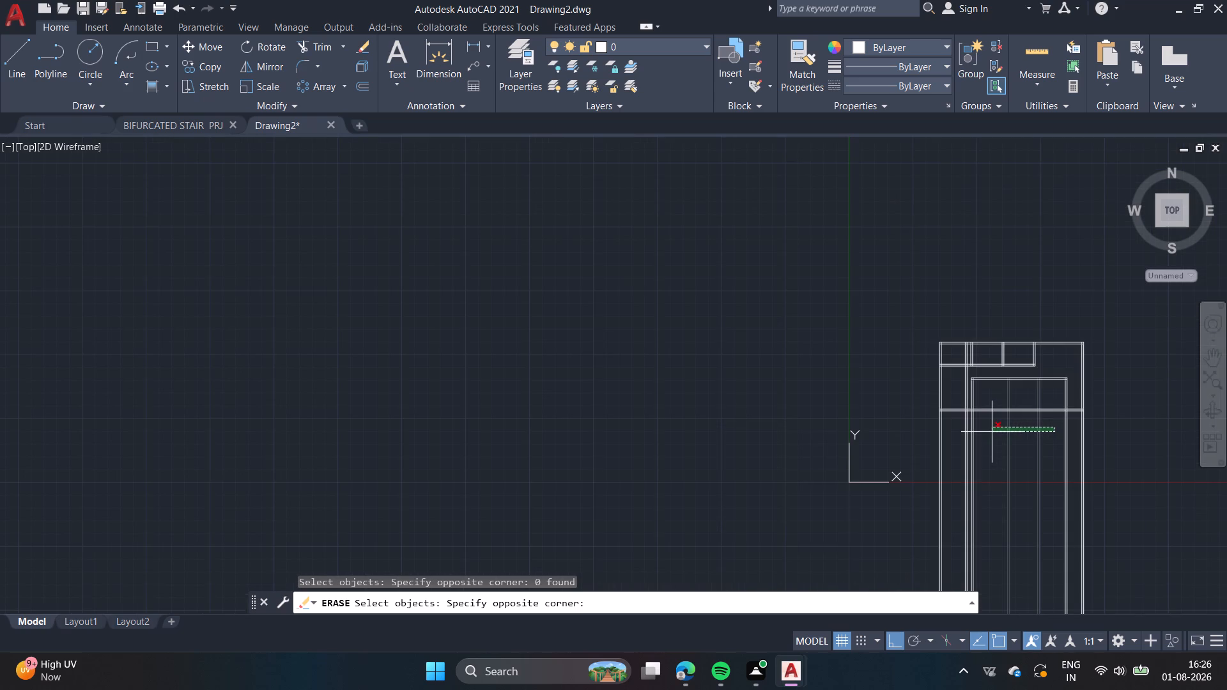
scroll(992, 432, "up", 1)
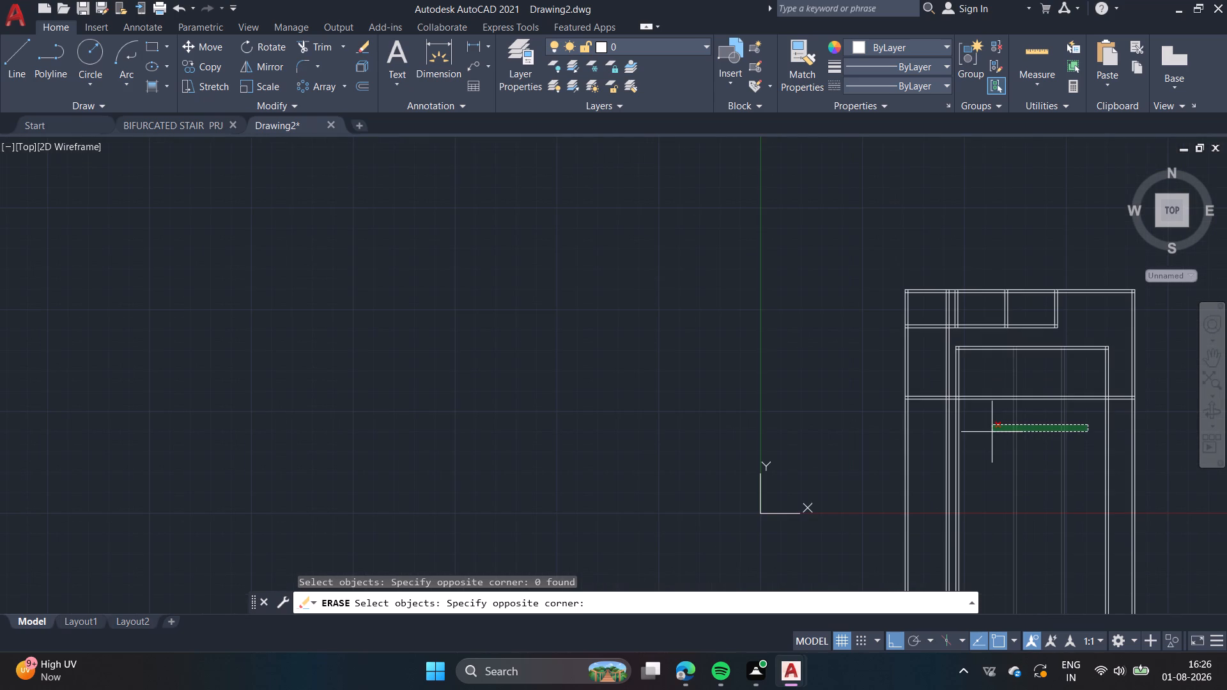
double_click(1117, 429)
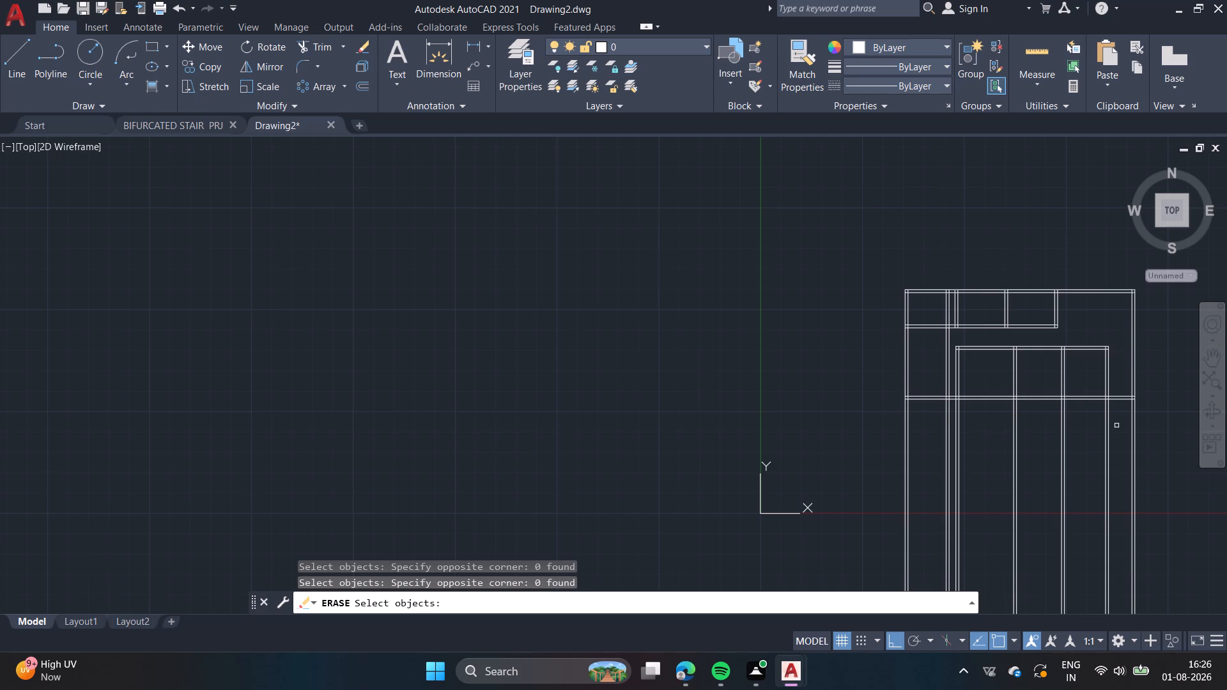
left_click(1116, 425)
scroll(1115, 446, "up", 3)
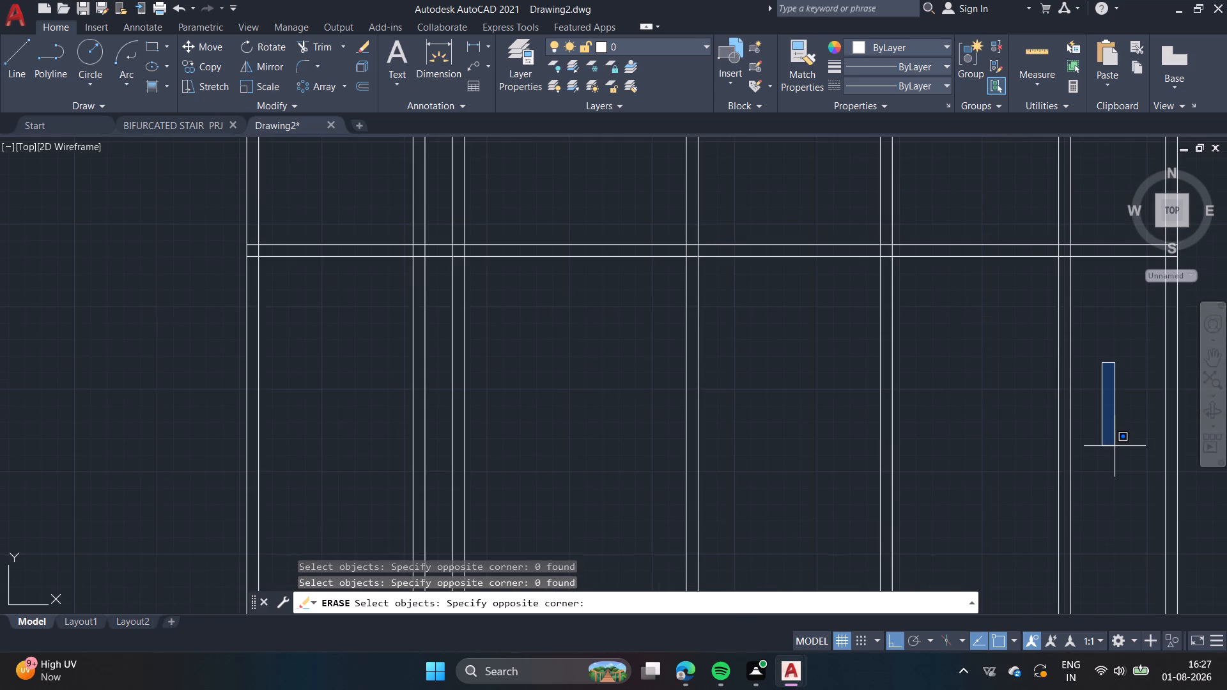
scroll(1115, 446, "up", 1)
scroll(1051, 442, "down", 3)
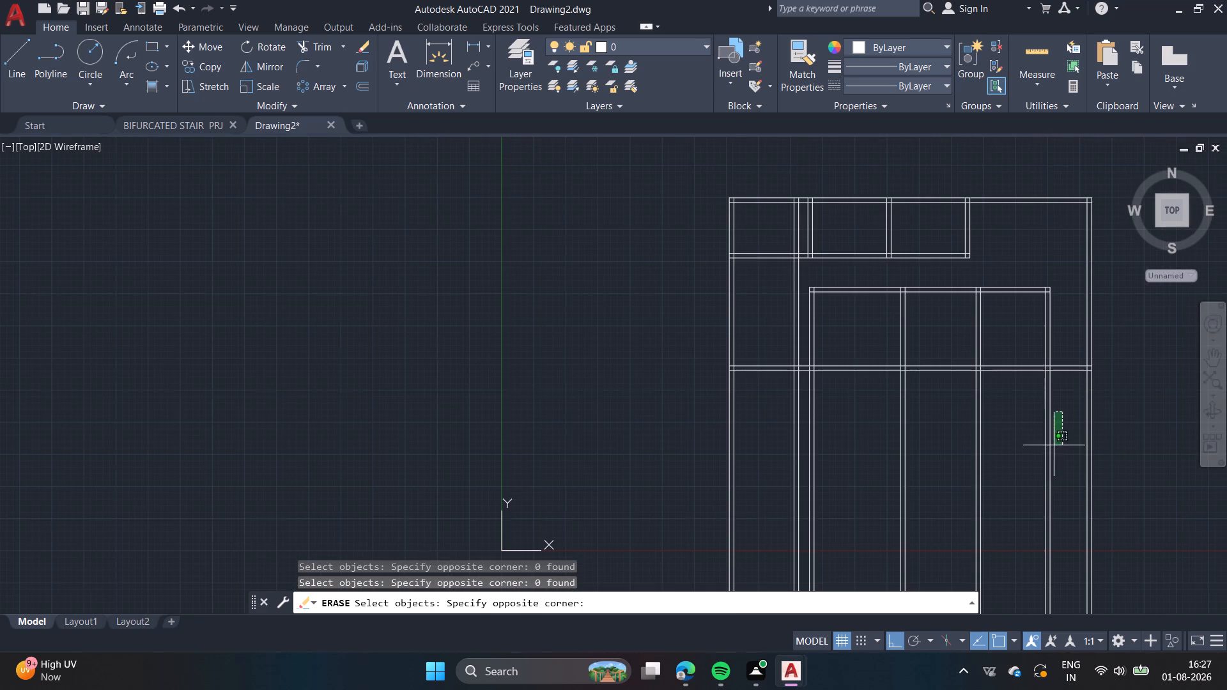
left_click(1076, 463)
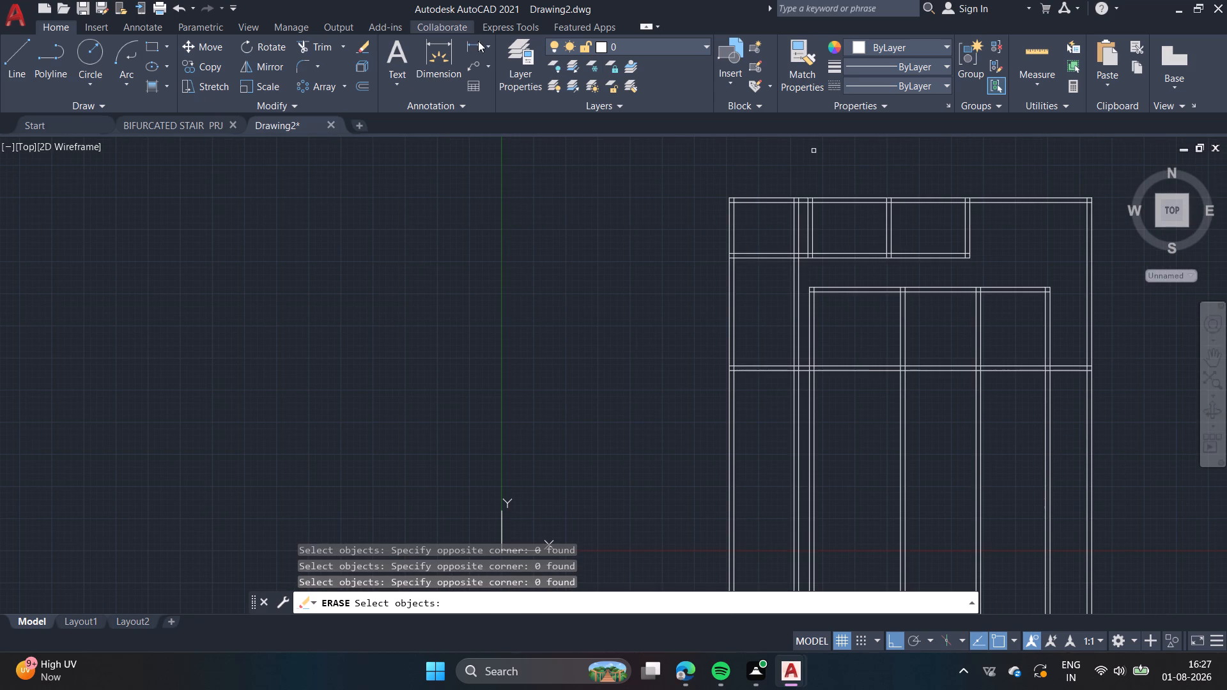
Trim away the portions of the four lower vertical wall pairs that run below the fourth horizontal wall.
left_click(307, 45)
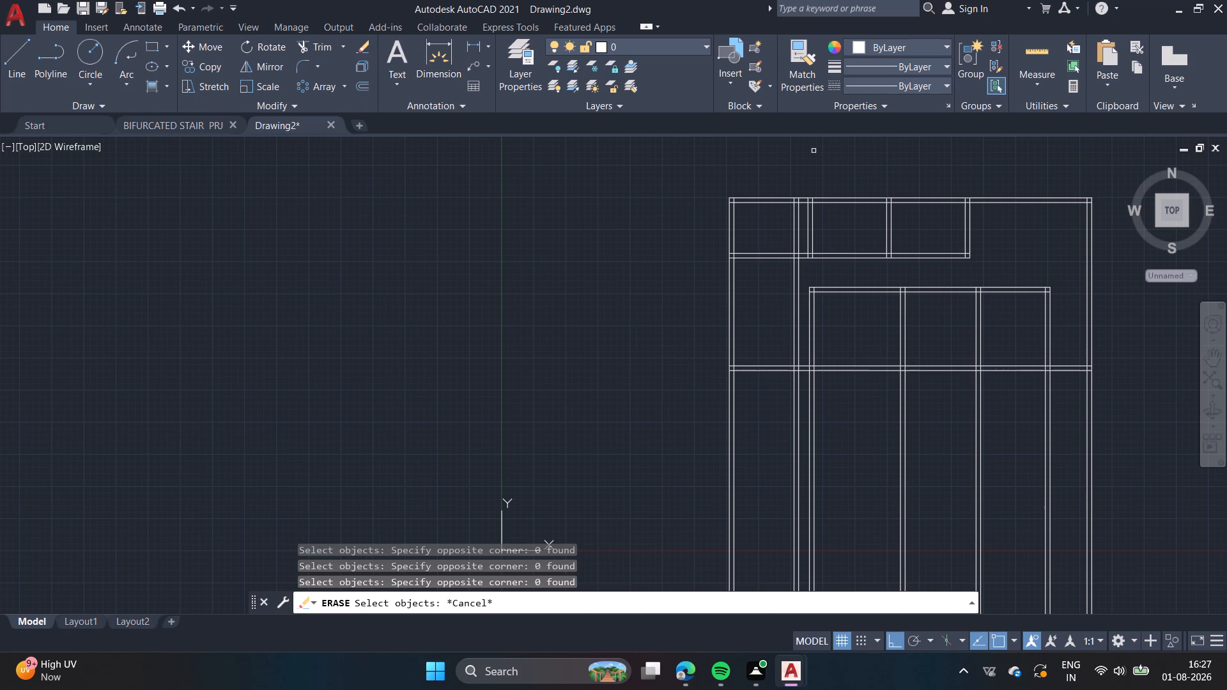
left_click(1054, 405)
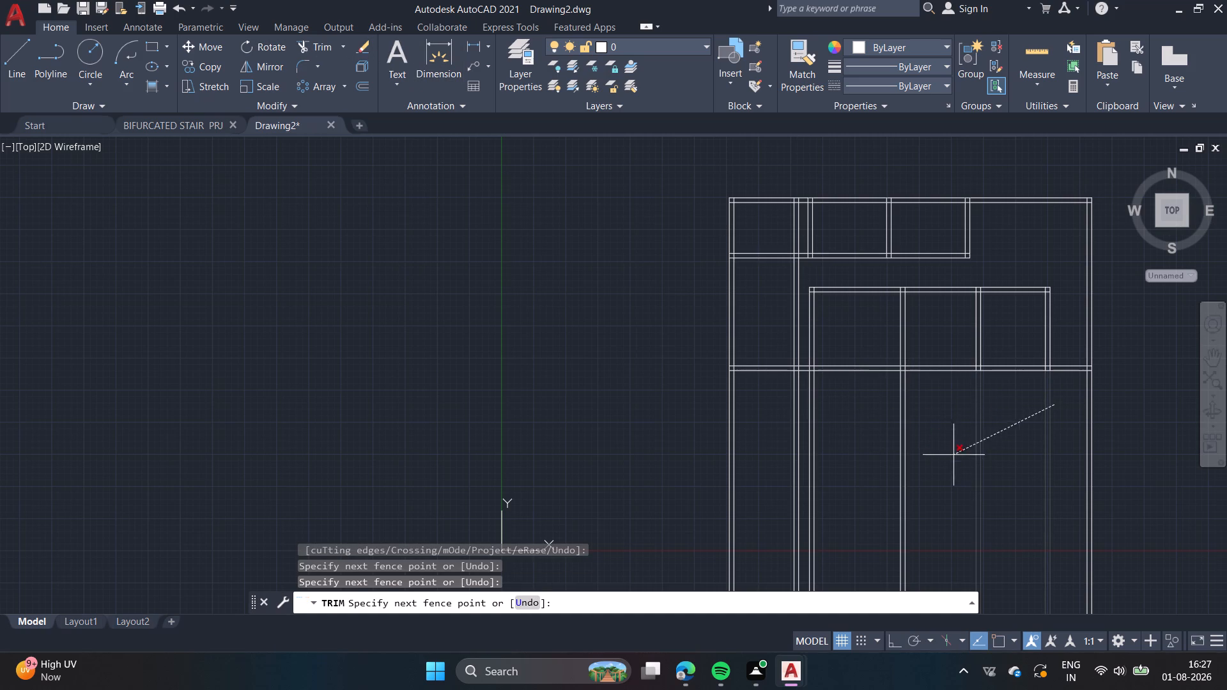
middle_click_drag(954, 466, 995, 330)
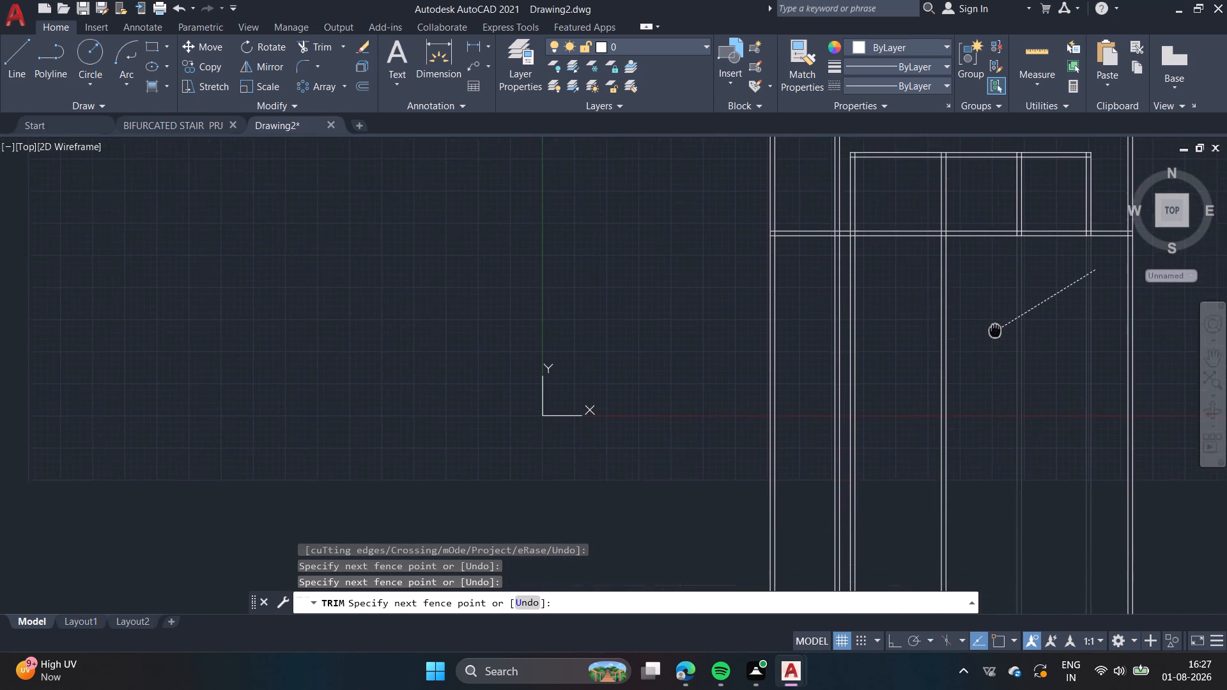
middle_click_drag(995, 330, 979, 329)
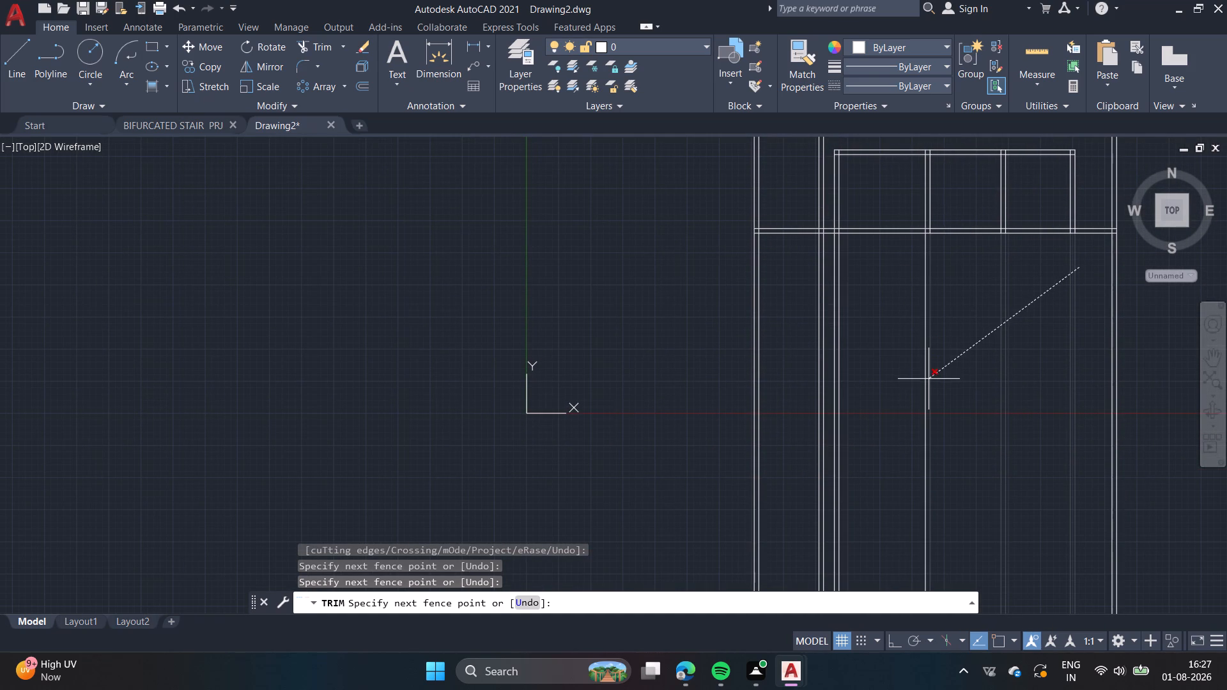
left_click(833, 293)
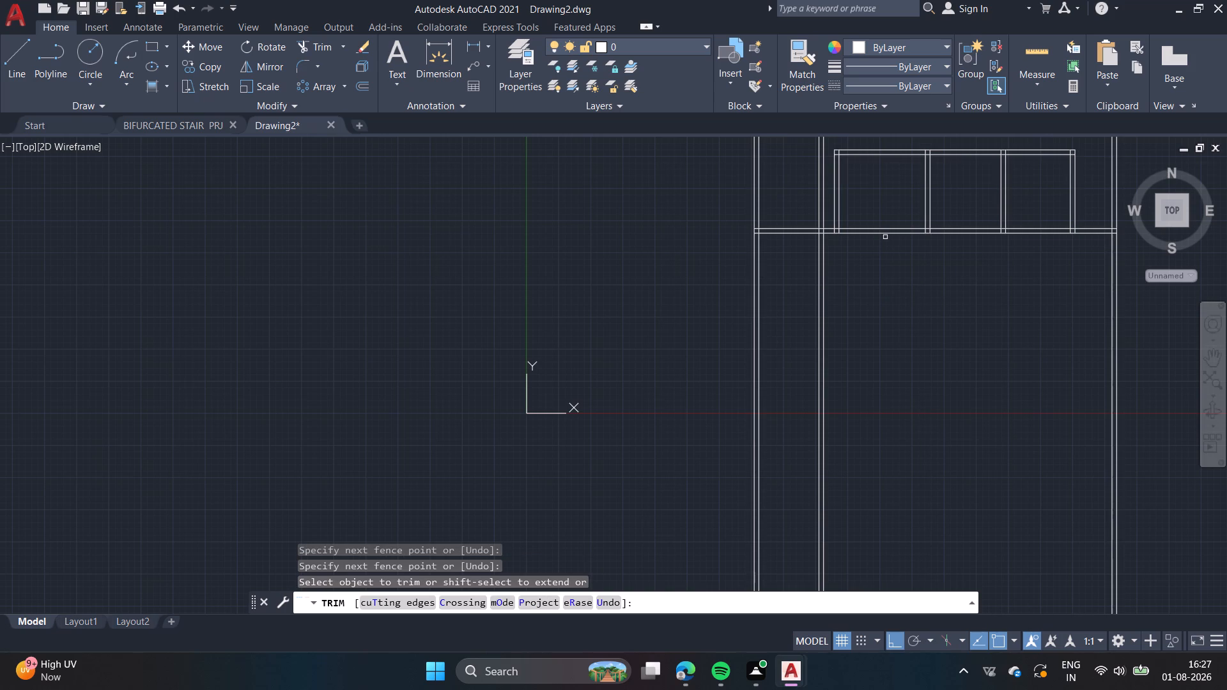
key("Escape")
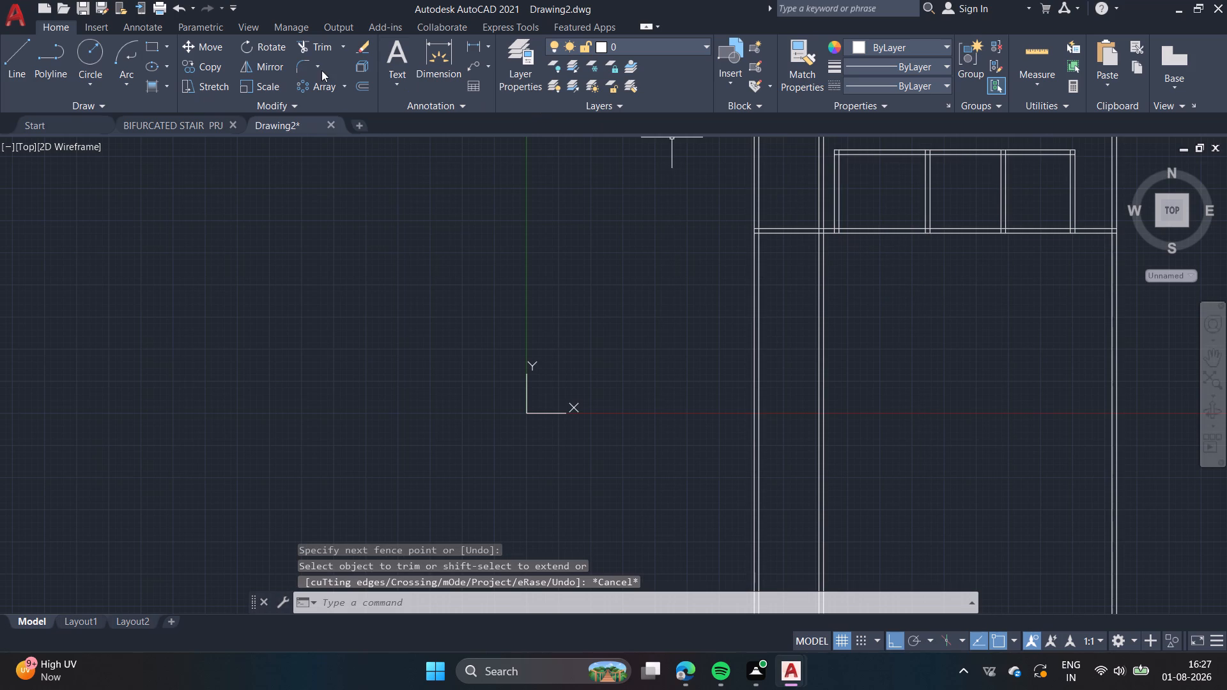
Offset the east line of the vertical wall pair nearest the west outer wall 12'3" to the east.
left_click(362, 87)
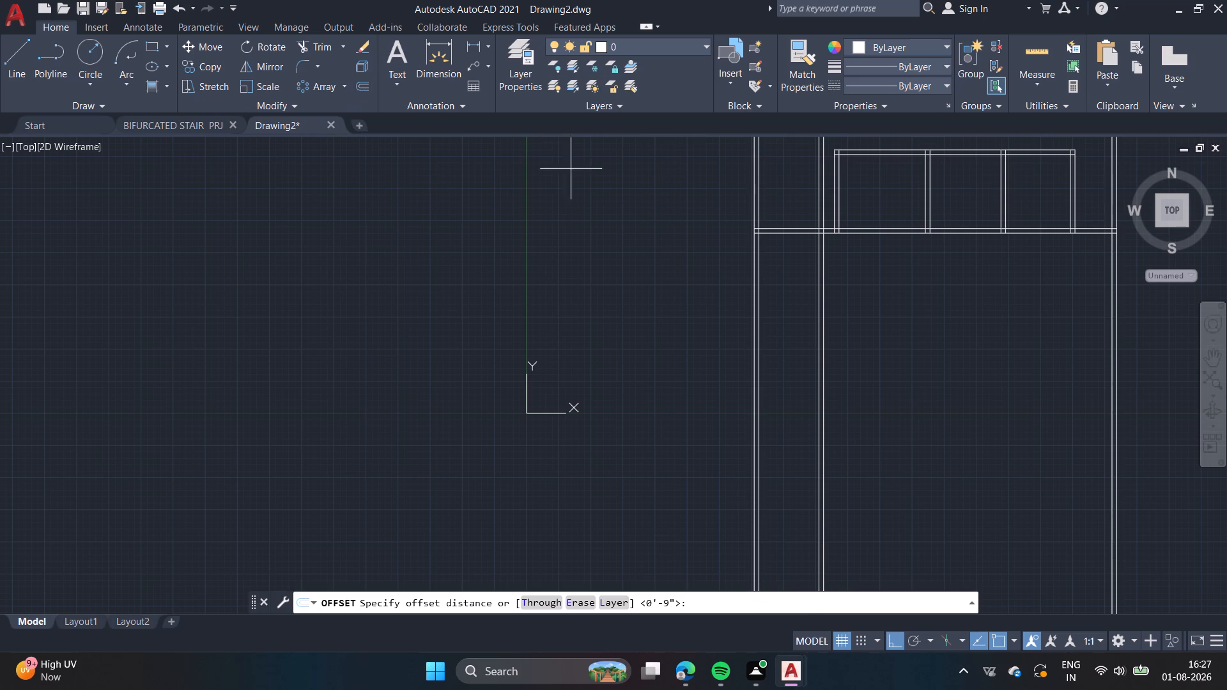
left_click(824, 295)
type("12'")
type("3\"")
key("Return")
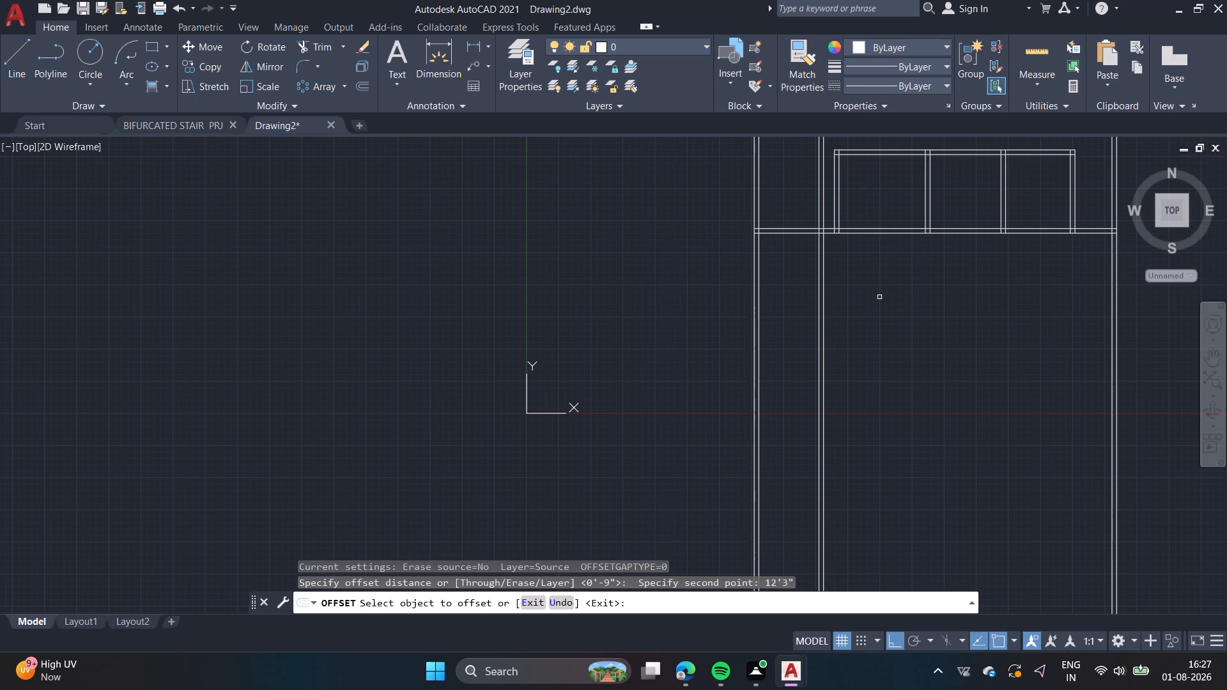
left_click(826, 328)
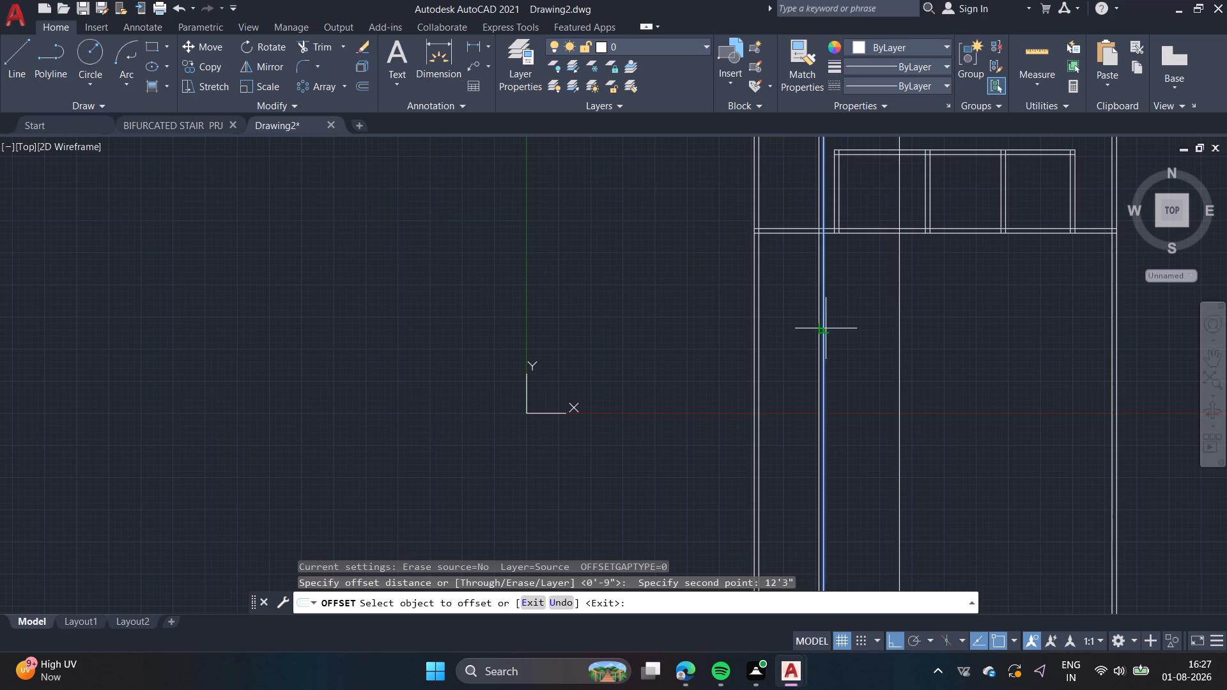
left_click(858, 336)
key("space")
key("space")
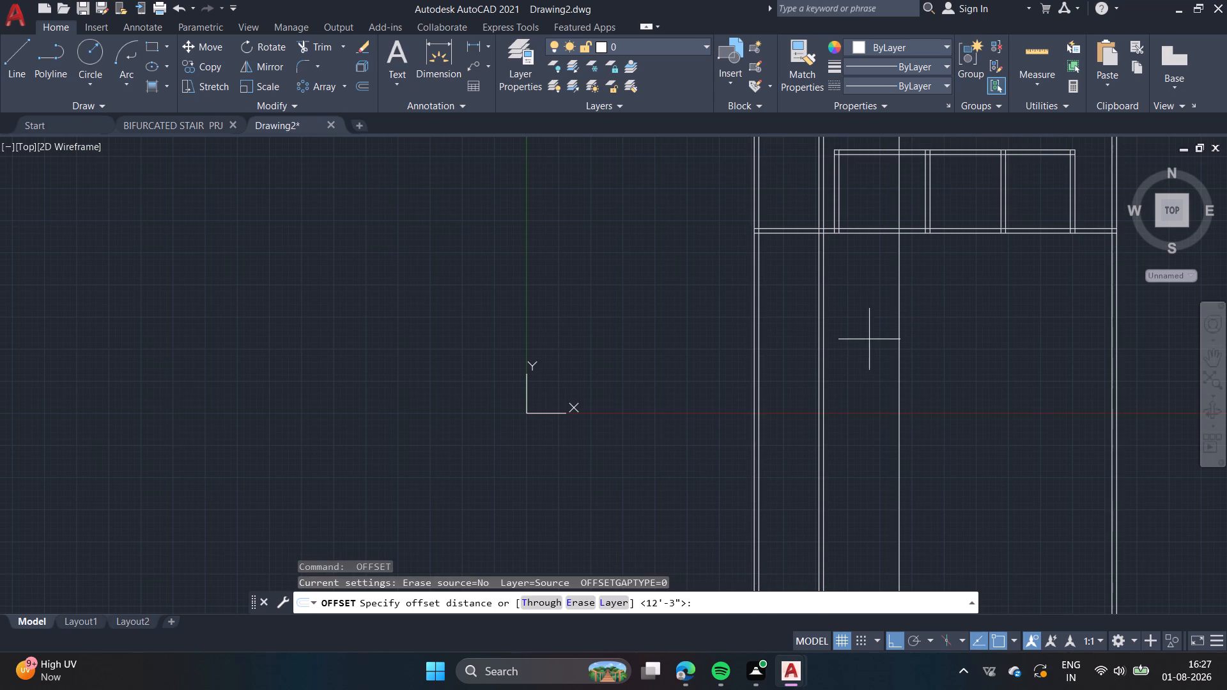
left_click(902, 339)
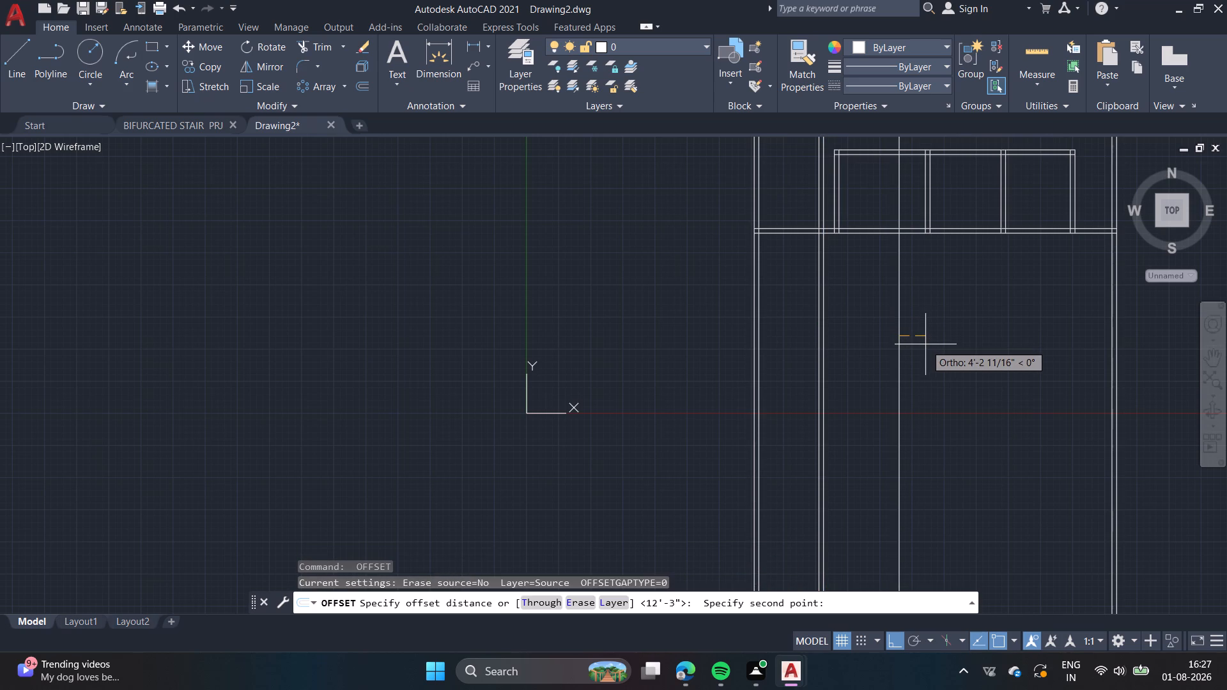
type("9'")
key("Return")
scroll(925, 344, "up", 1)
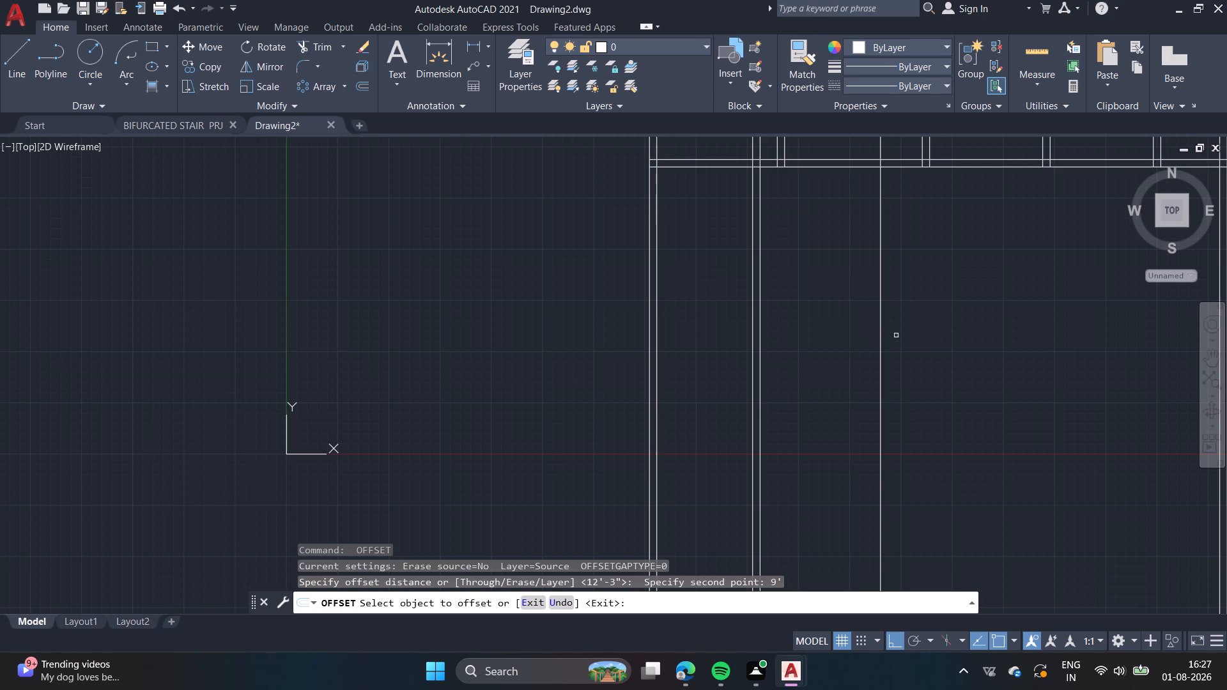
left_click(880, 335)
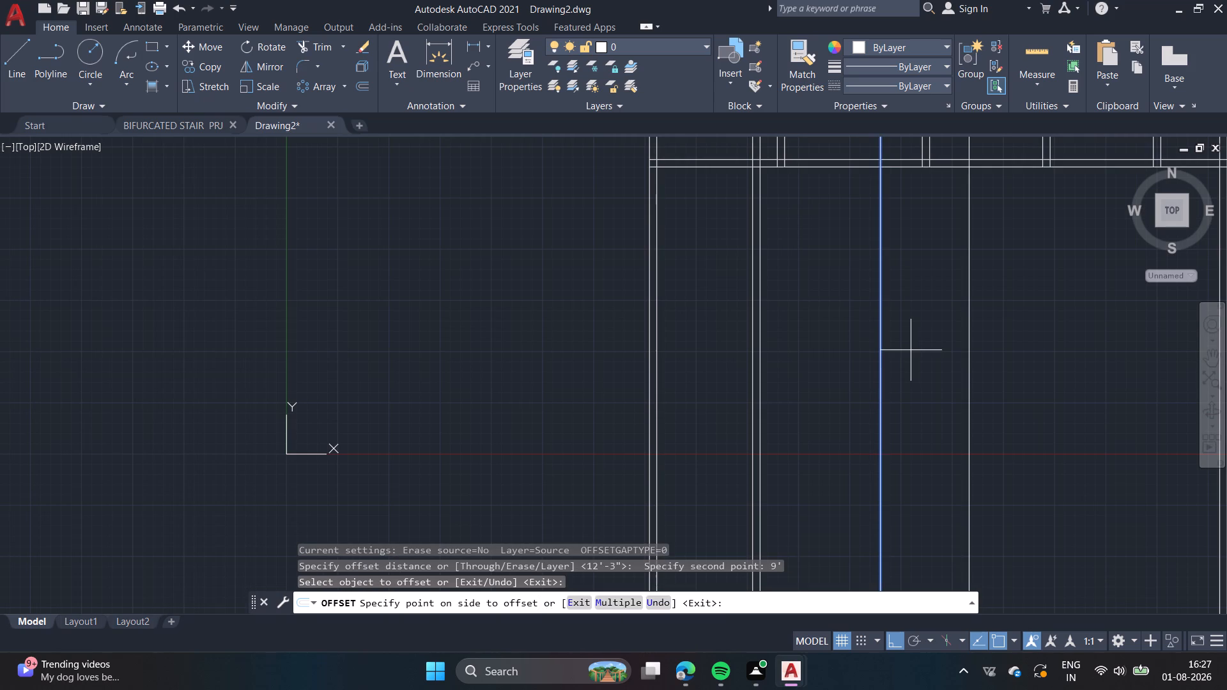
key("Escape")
Offset the newest vertical line 9" to the east to form the second wall pair east of the west outer wall.
key("space")
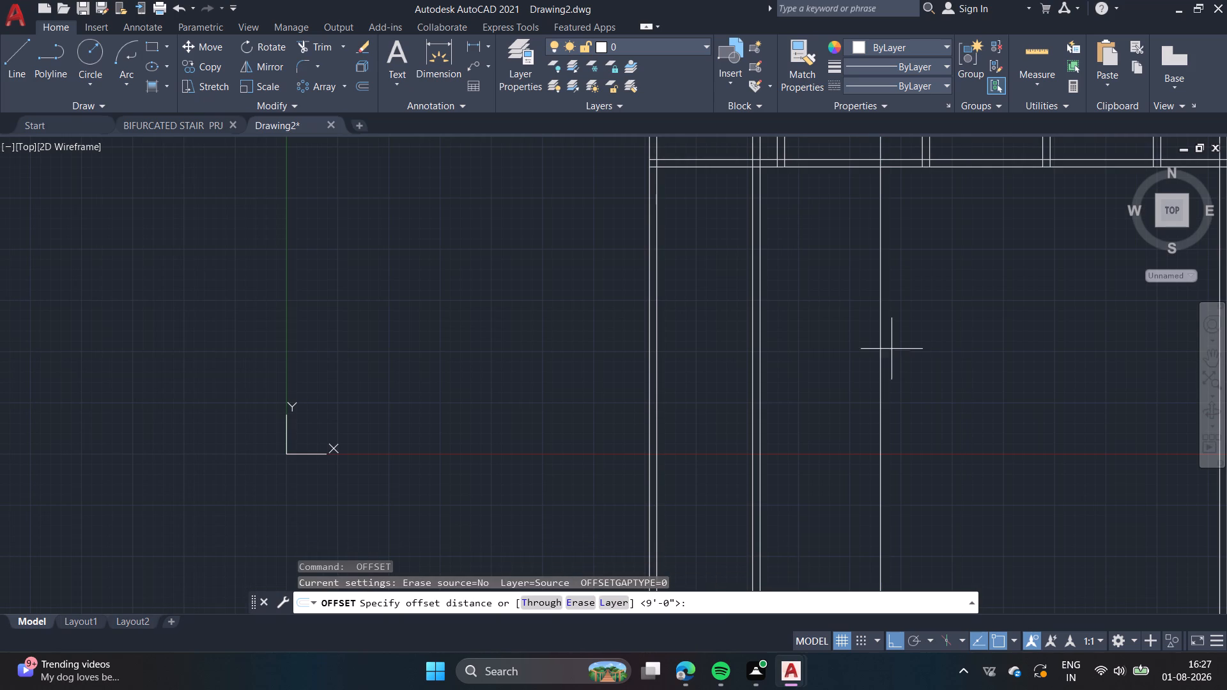
left_click(879, 346)
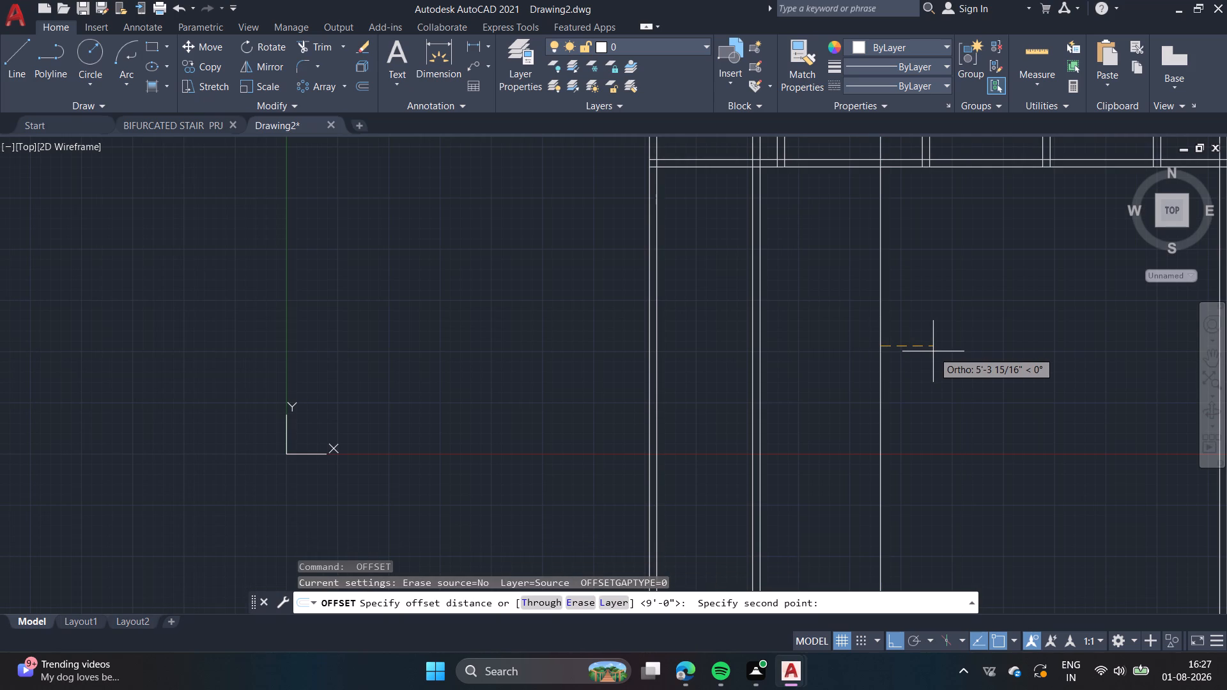
type("9\"")
key("Return")
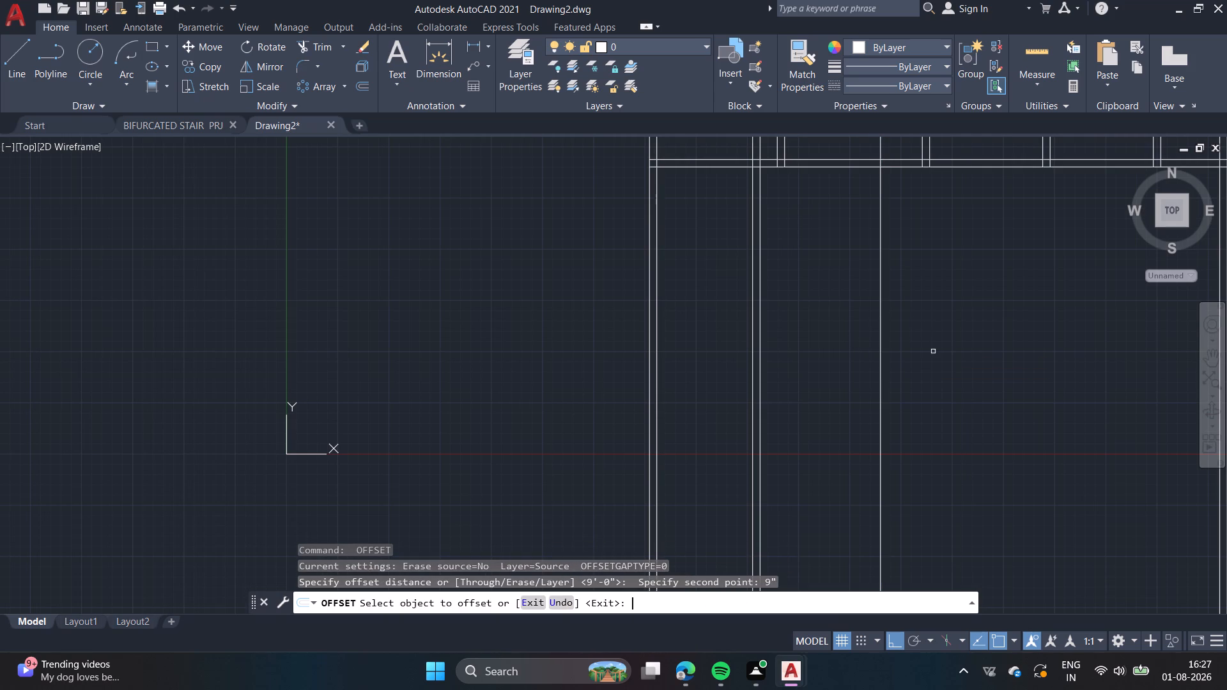
left_click(879, 351)
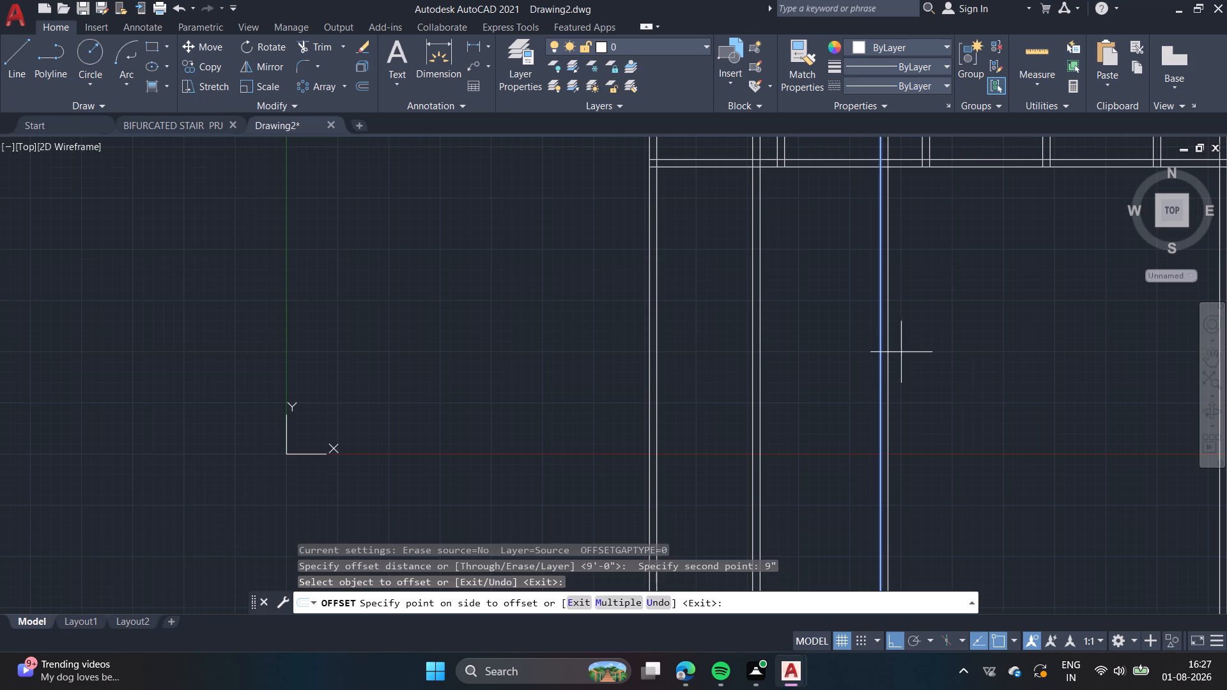
left_click(901, 352)
Examine the new vertical wall pair and its crossing with the fourth horizontal wall.
scroll(950, 361, "down", 2)
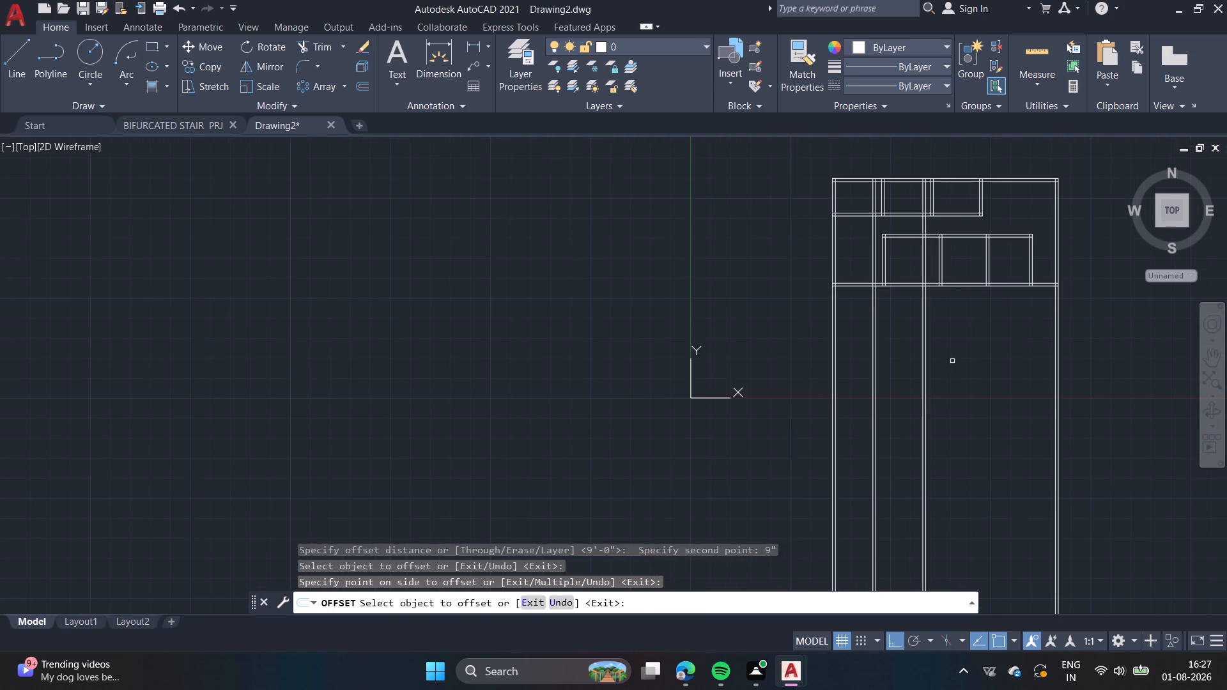
scroll(950, 369, "up", 3)
middle_click_drag(950, 365, 999, 574)
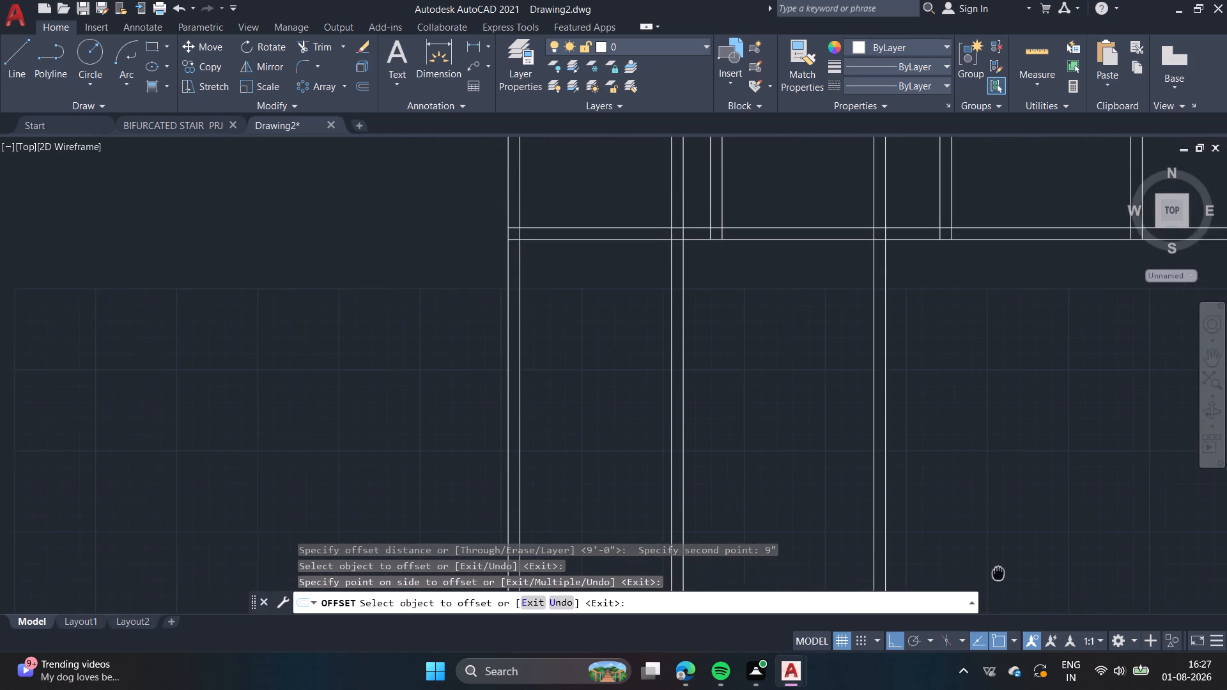
middle_click_drag(999, 574, 1000, 574)
scroll(1014, 499, "down", 2)
scroll(951, 375, "up", 3)
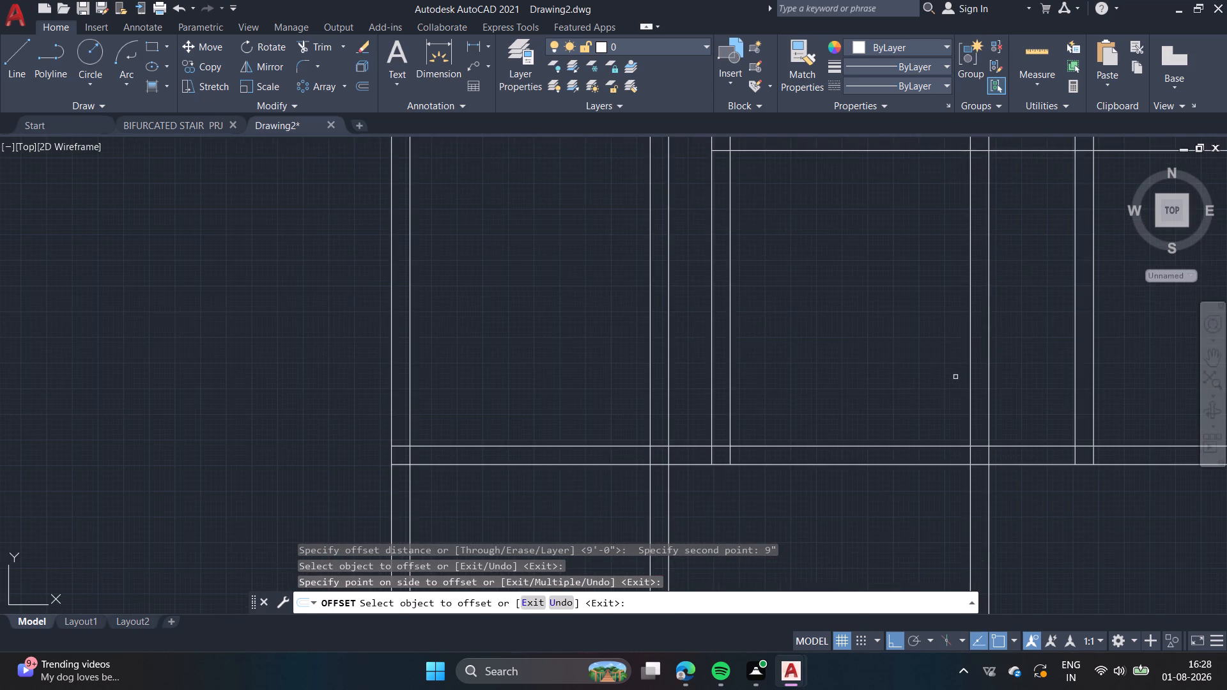
scroll(956, 377, "up", 2)
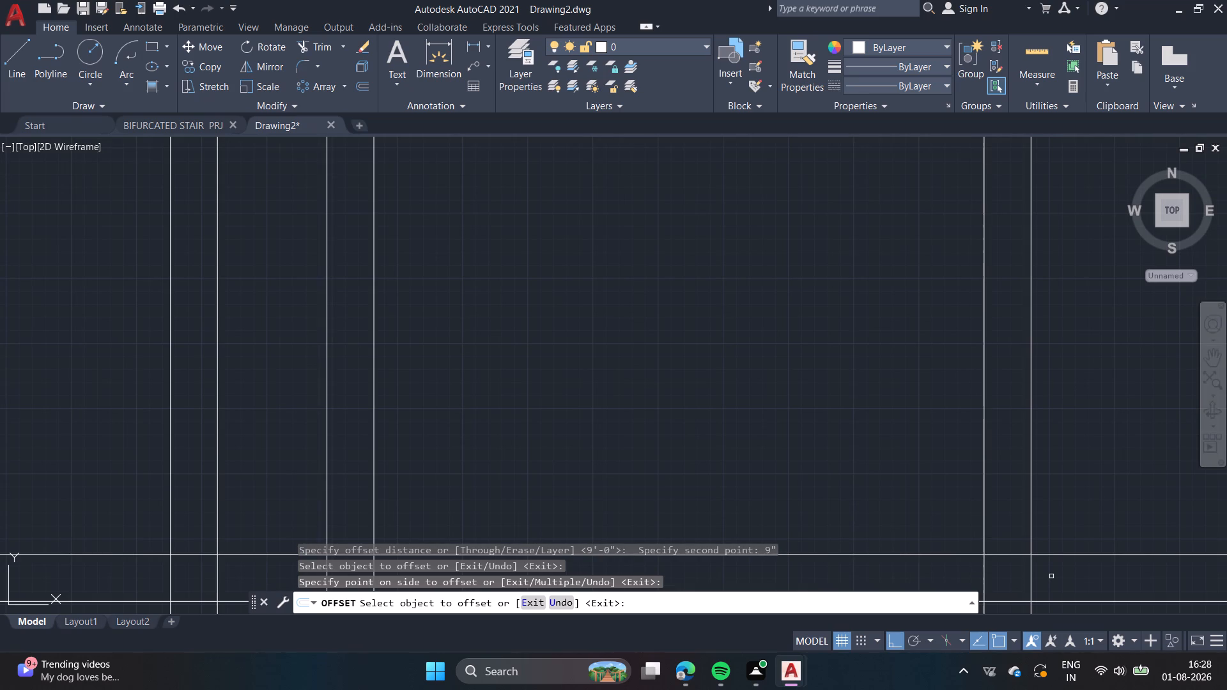
middle_click_drag(1043, 579, 1079, 294)
middle_click_drag(1106, 448, 1089, 323)
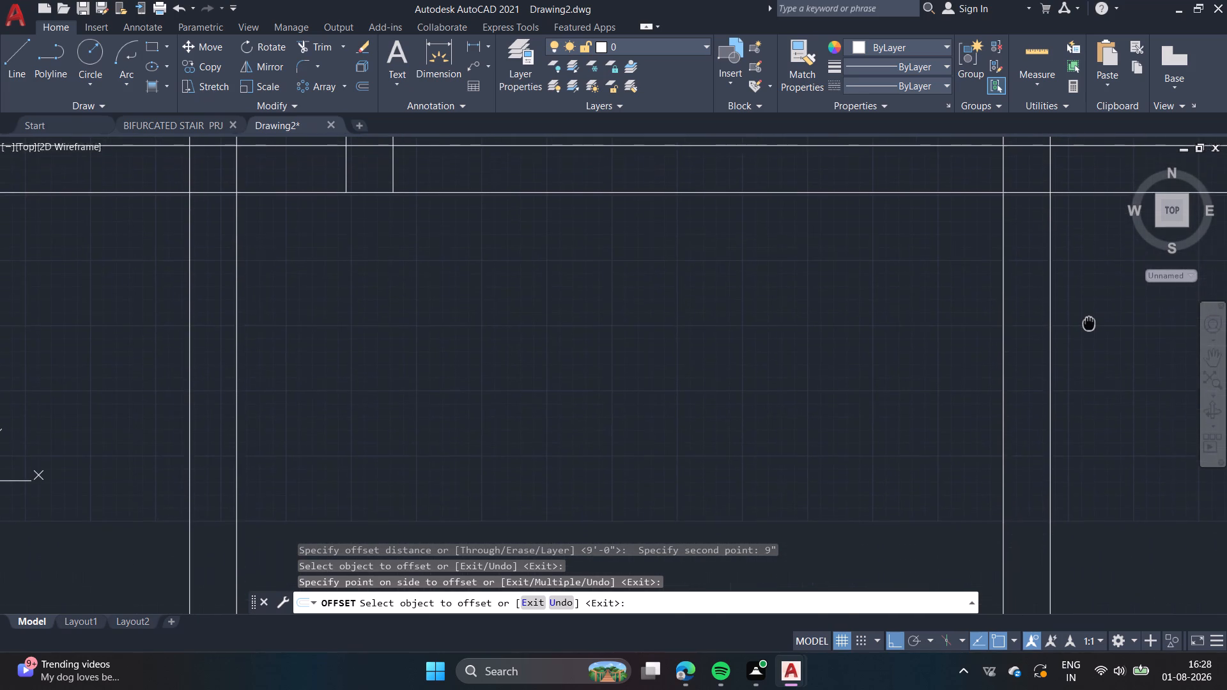
middle_click_drag(1089, 323, 1088, 311)
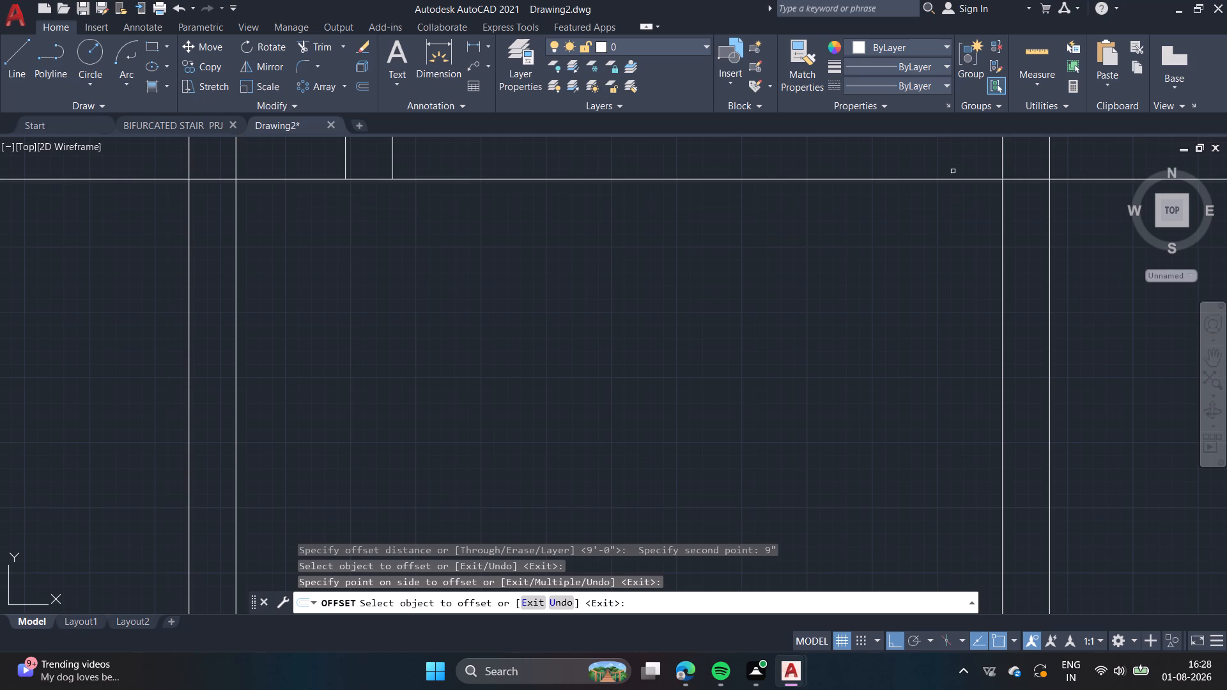
scroll(919, 211, "down", 3)
scroll(1009, 361, "down", 1)
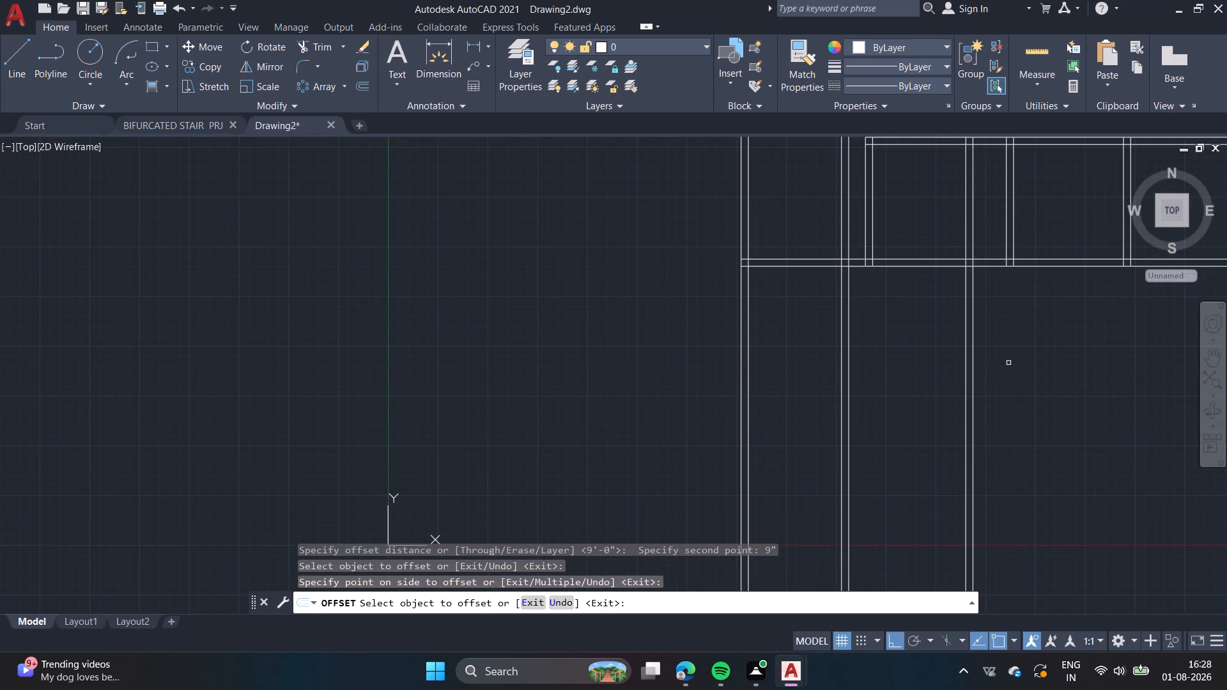
key("Escape")
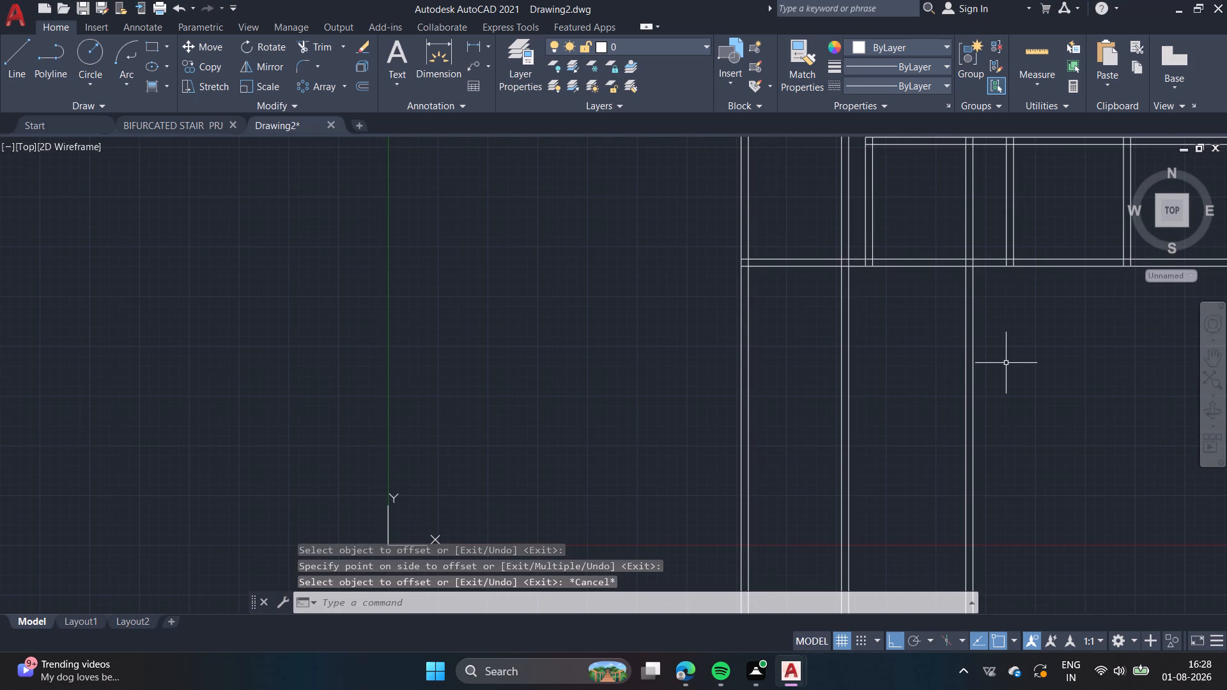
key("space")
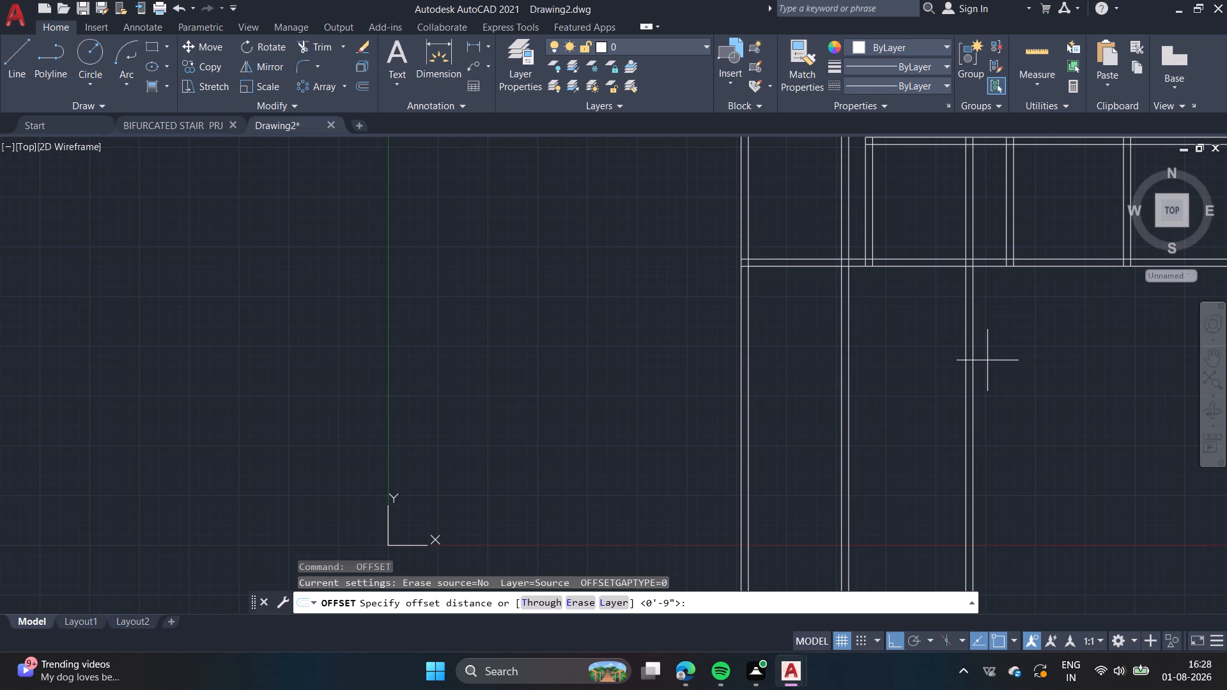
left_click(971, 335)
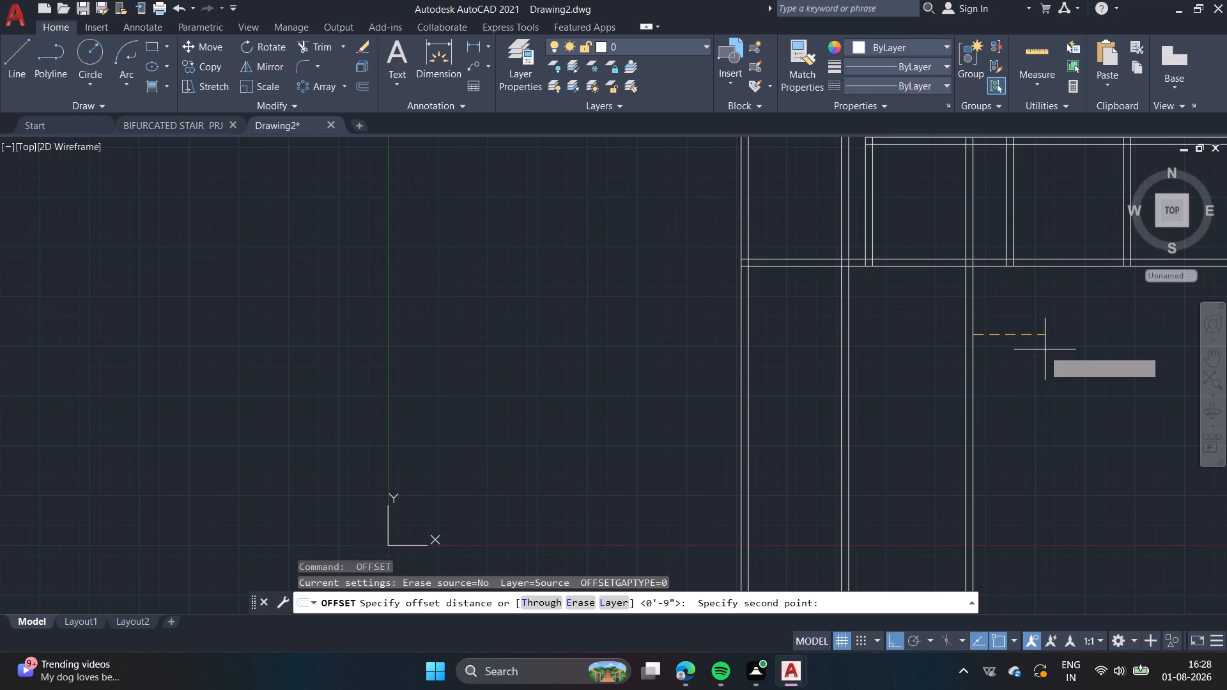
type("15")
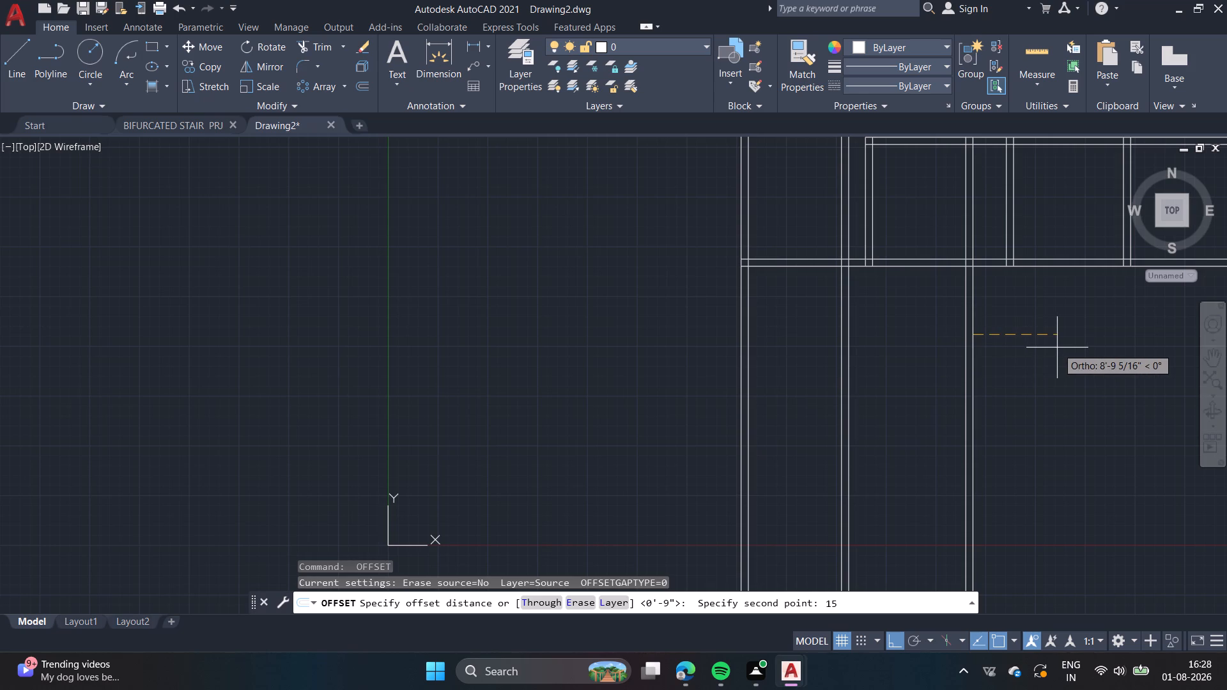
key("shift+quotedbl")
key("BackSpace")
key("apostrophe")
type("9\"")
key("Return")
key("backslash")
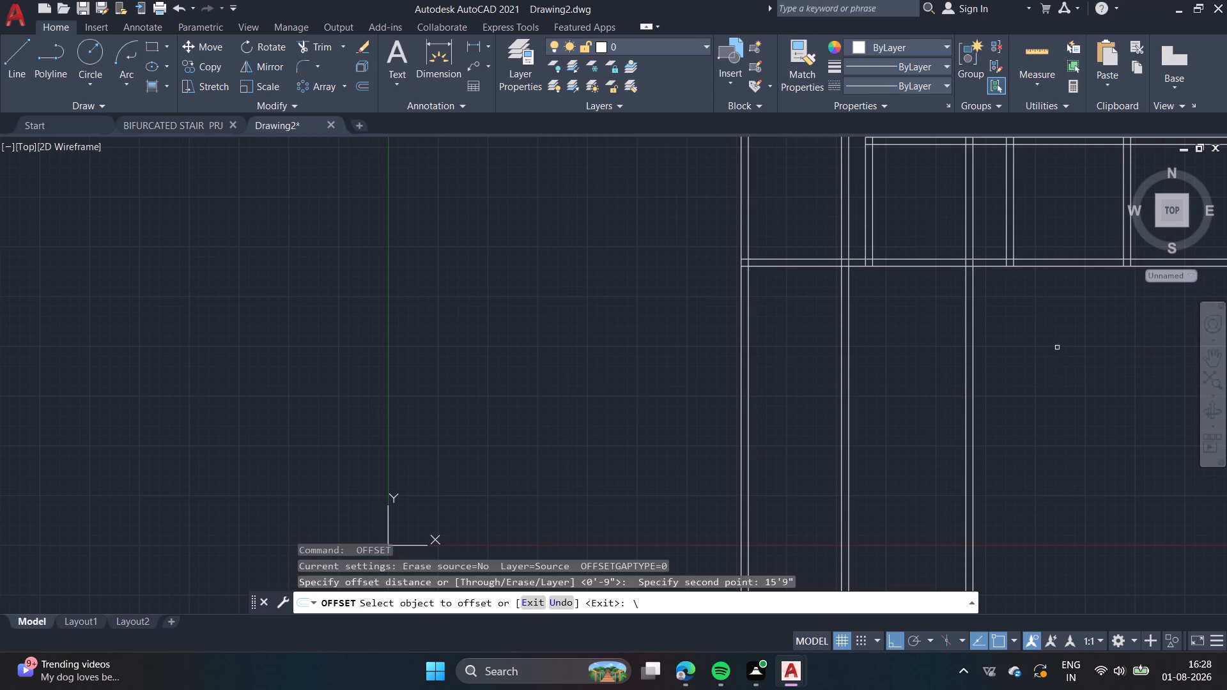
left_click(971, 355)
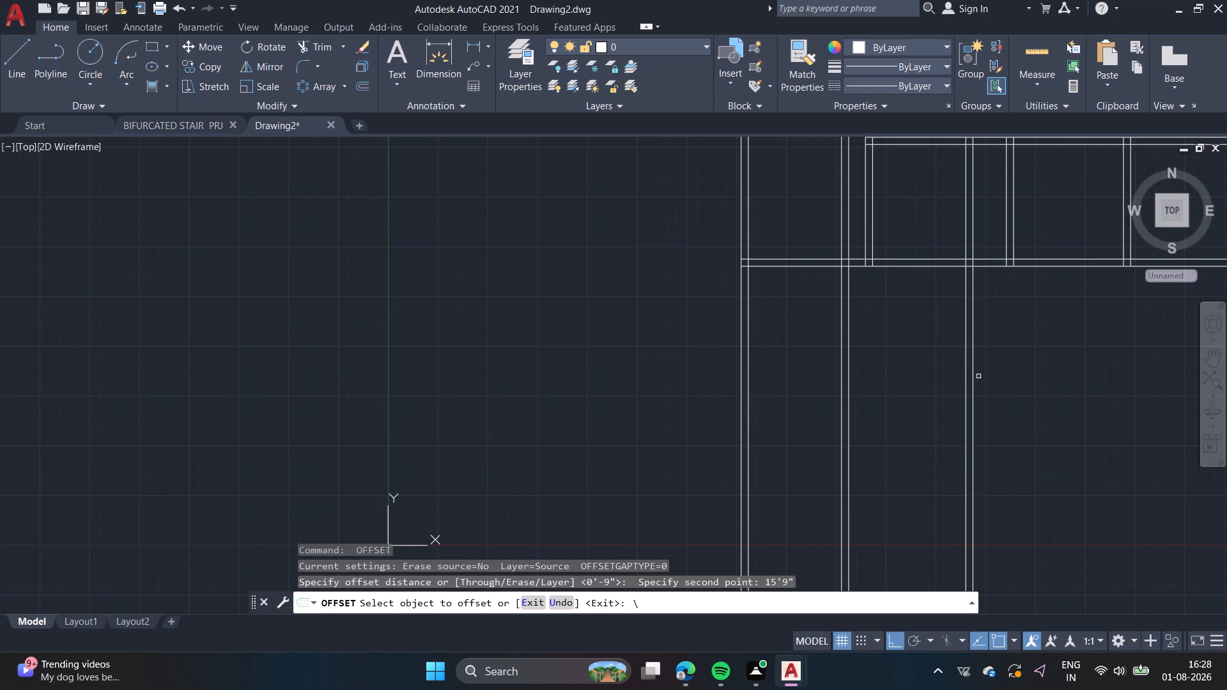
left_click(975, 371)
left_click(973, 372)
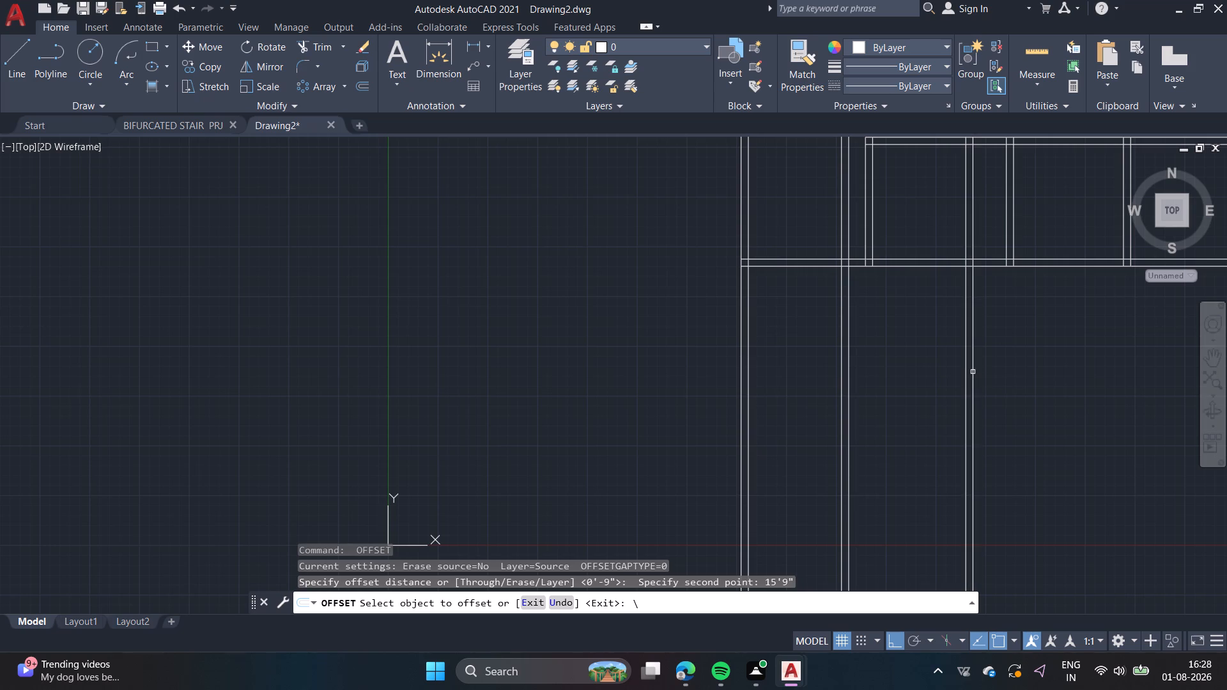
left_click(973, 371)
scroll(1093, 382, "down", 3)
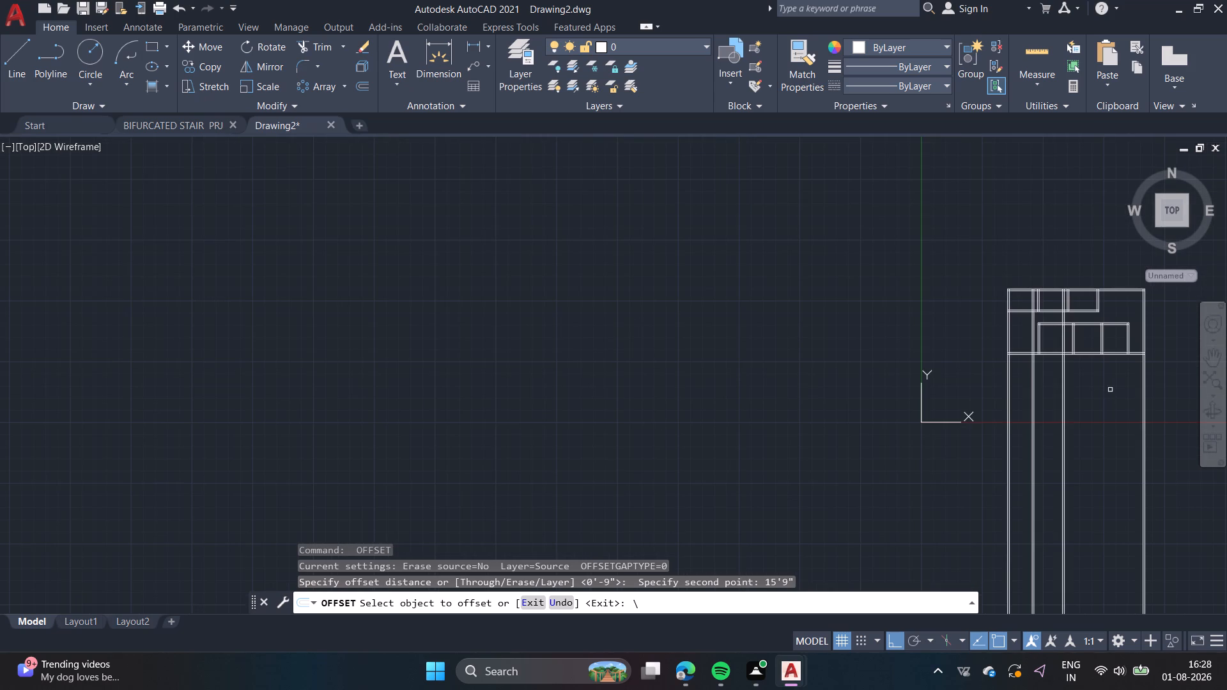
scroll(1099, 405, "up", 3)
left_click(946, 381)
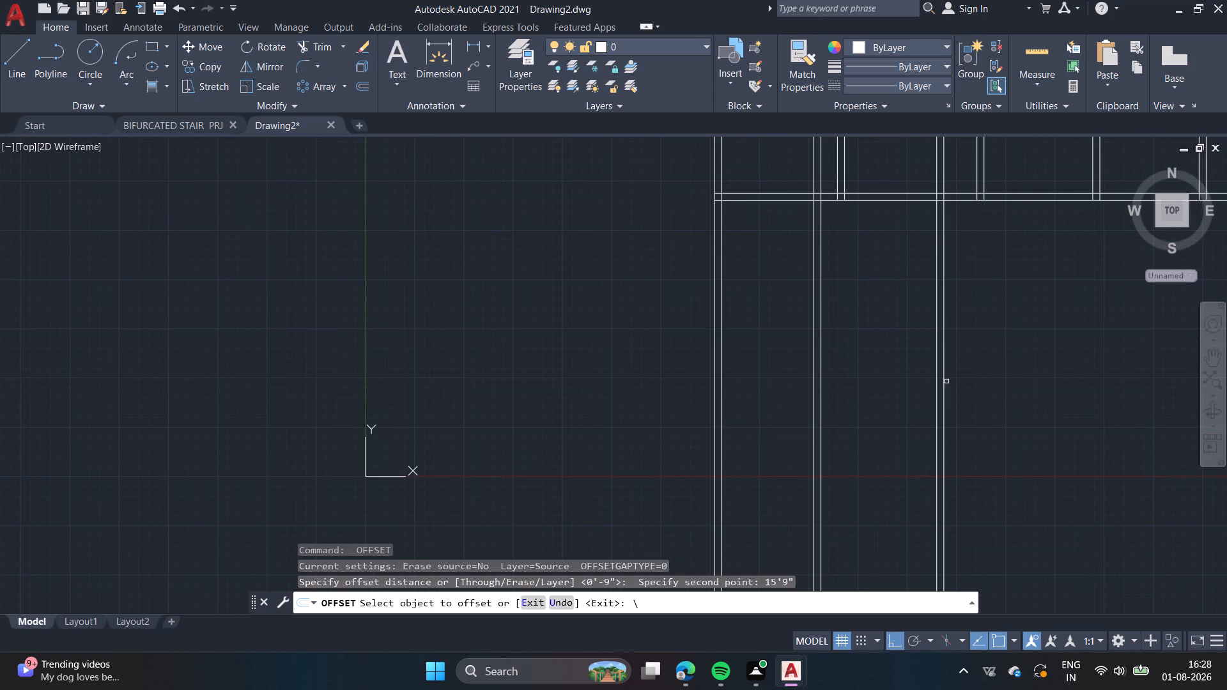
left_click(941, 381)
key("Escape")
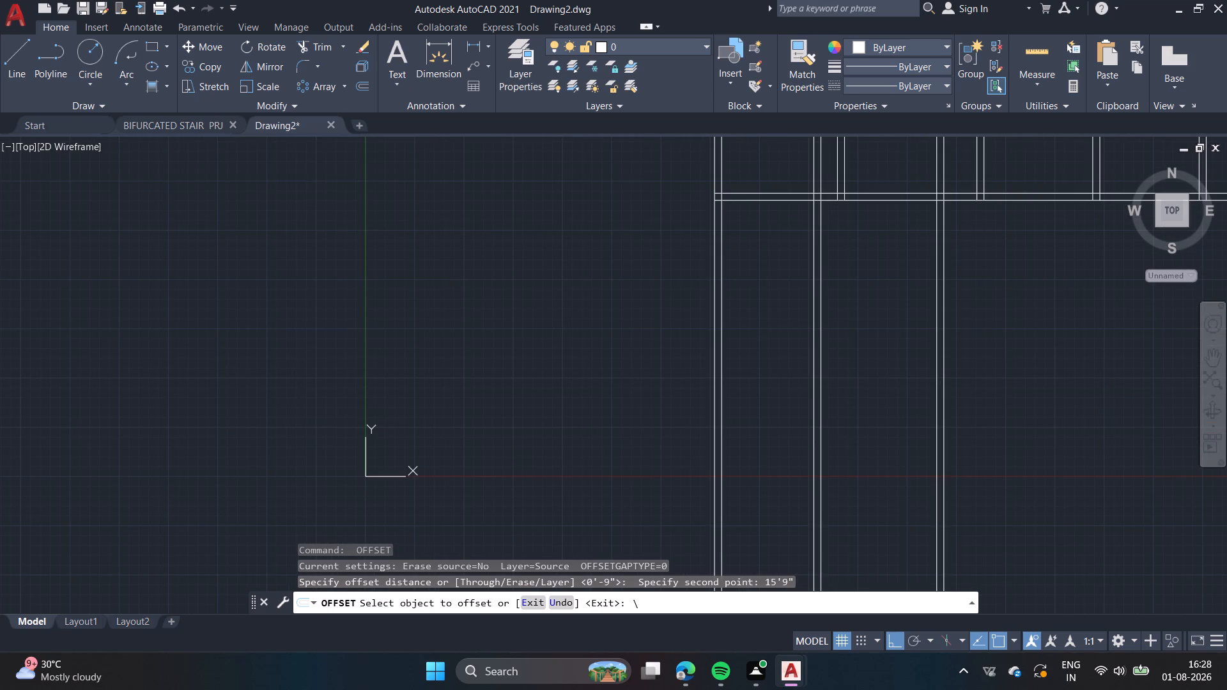
Offset the east line of the second full-height vertical wall pair 15'9" to the east.
left_click(363, 91)
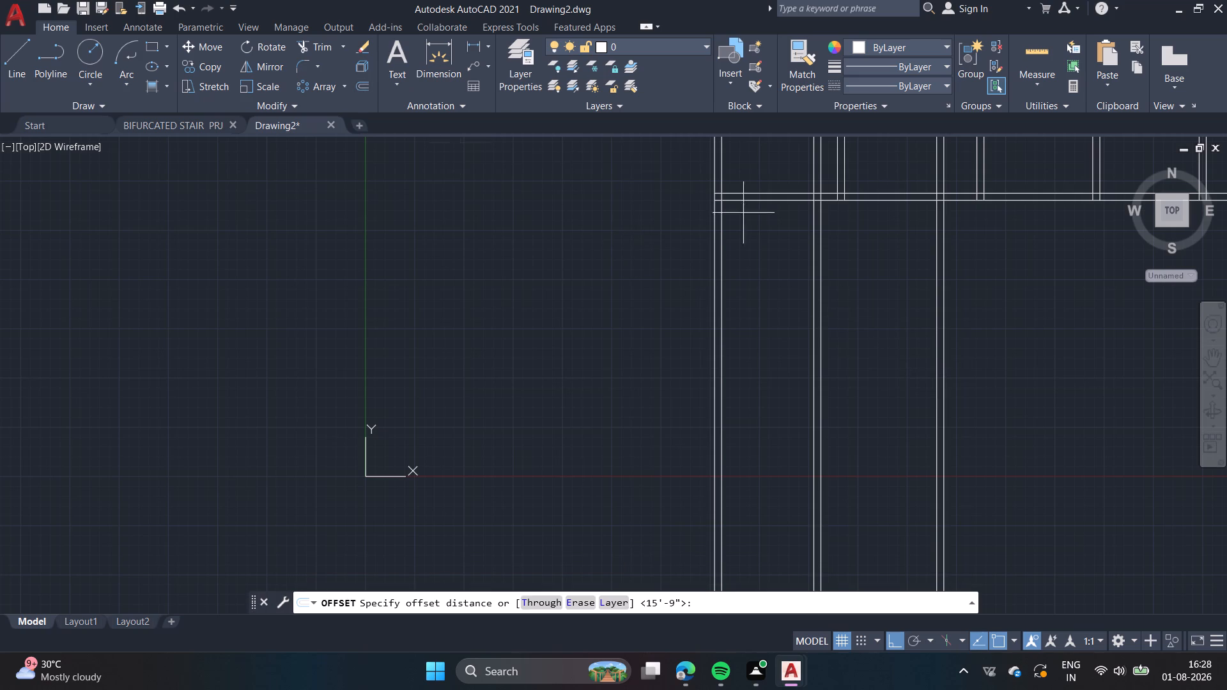
left_click_drag(946, 298, 952, 300)
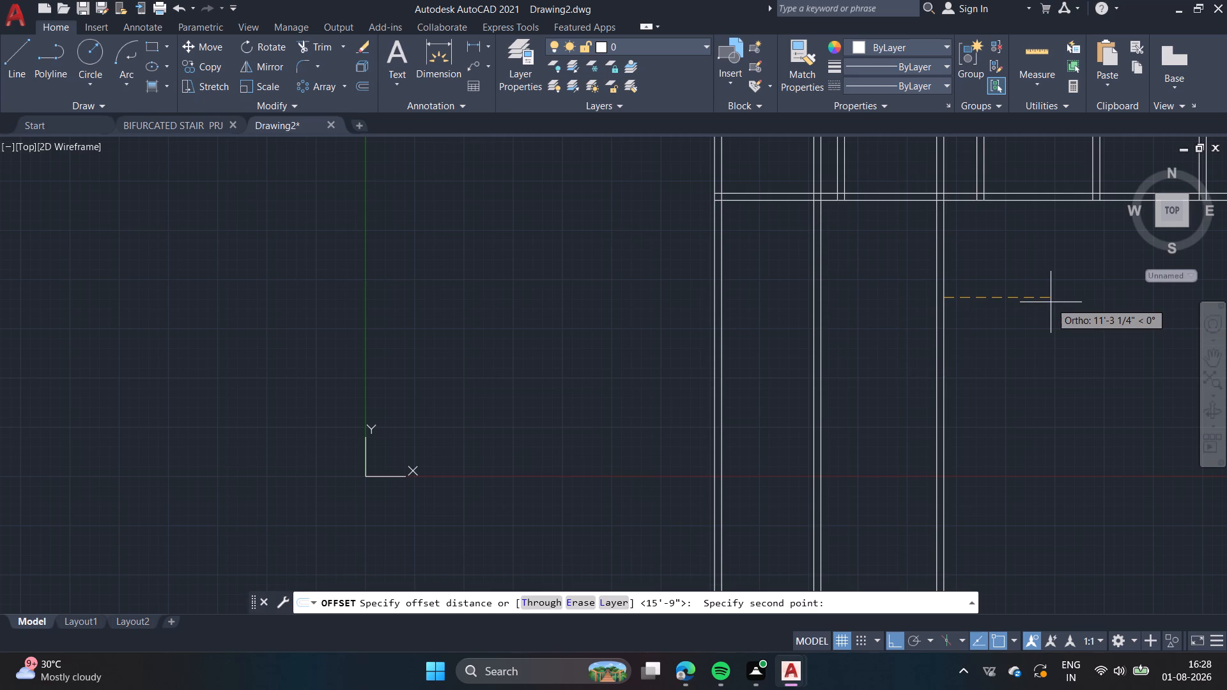
type("15'")
type("9\"")
key("Return")
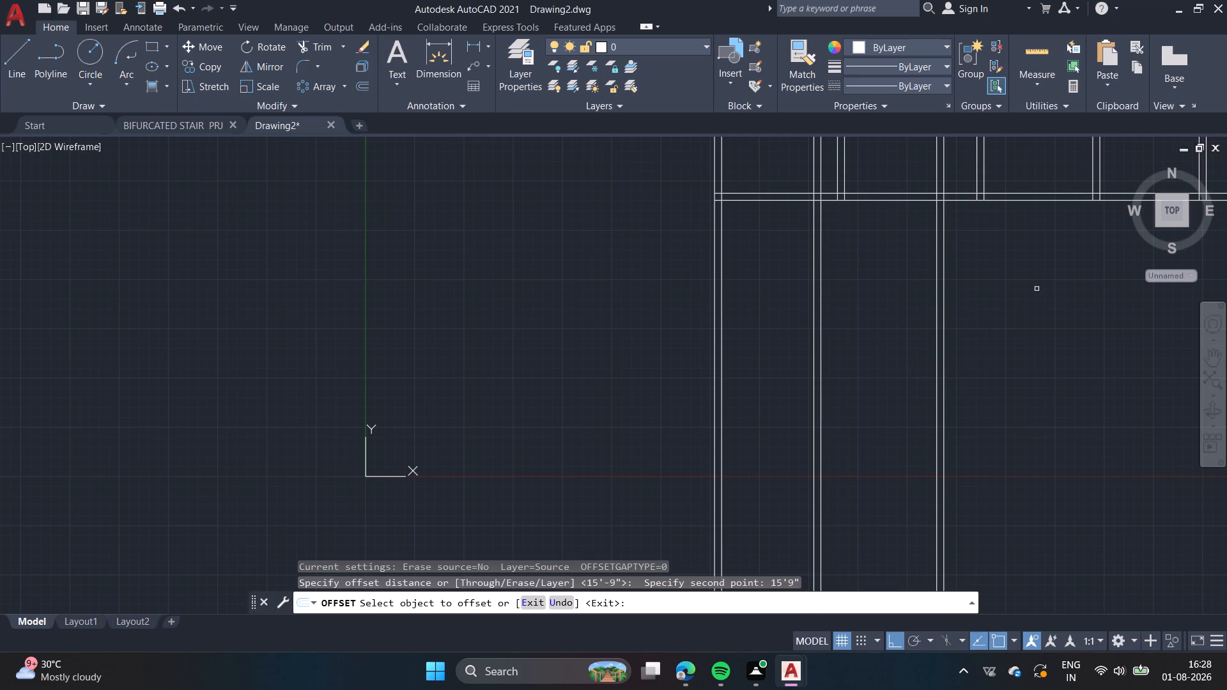
left_click(945, 331)
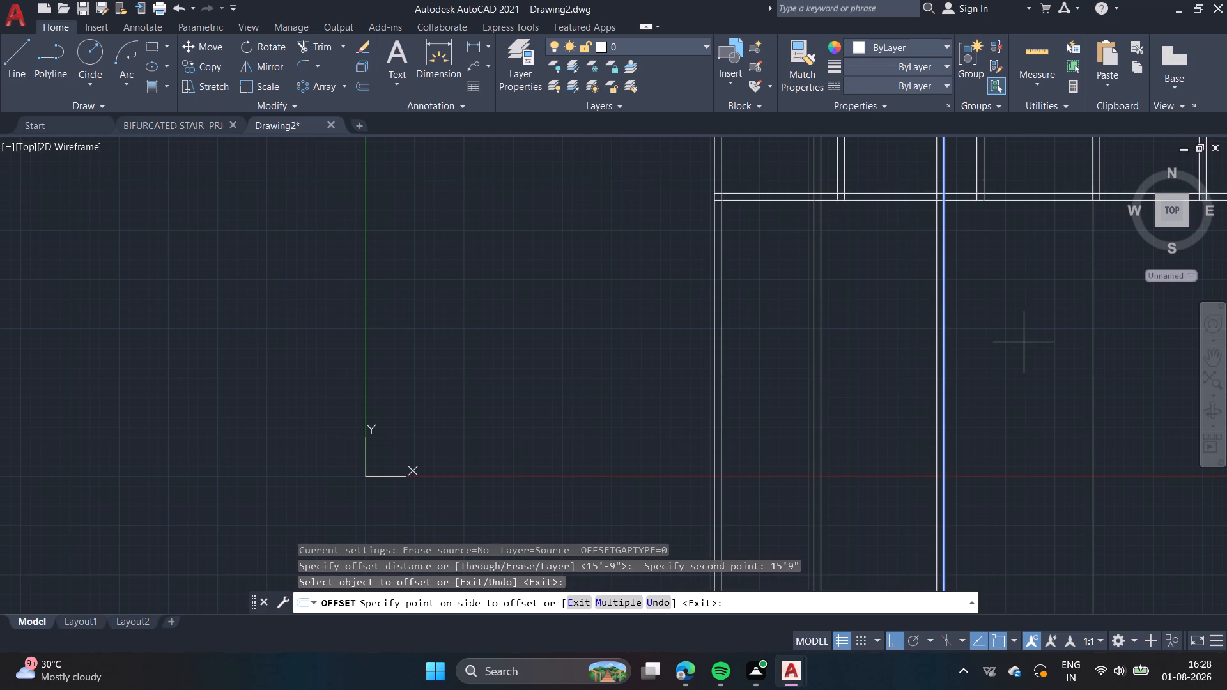
left_click(1024, 342)
key("space")
Offset the newest vertical line 9" to the east to form the third full-height interior wall pair.
key("space")
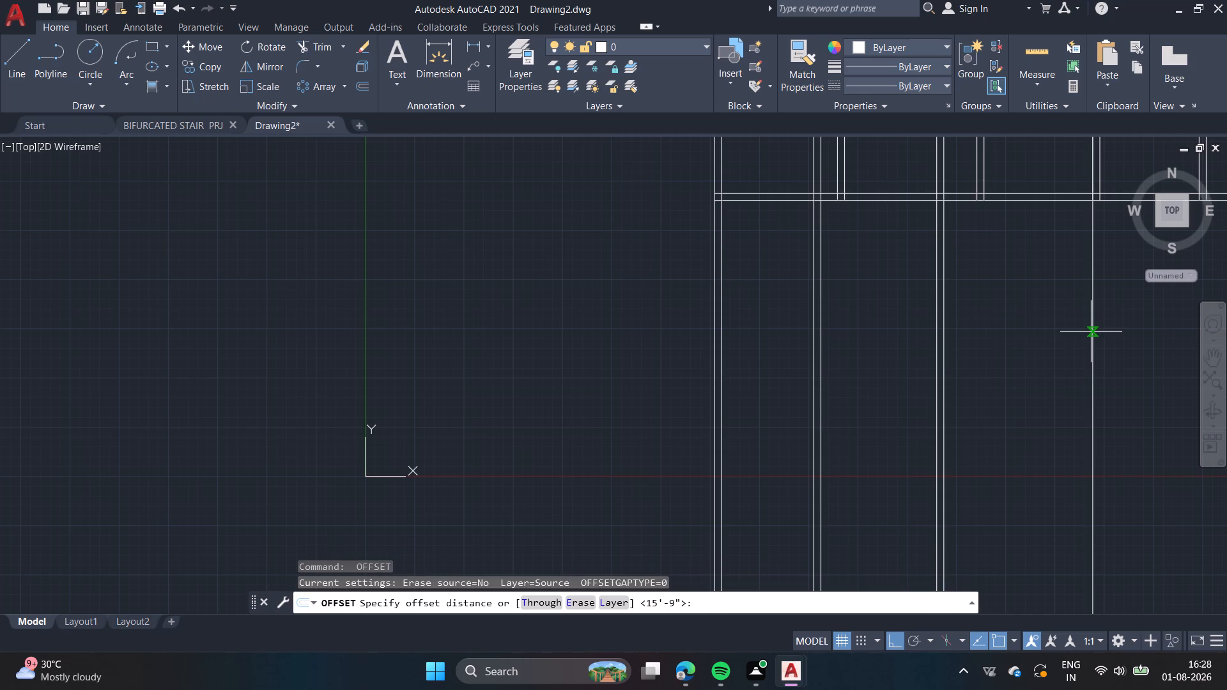
left_click(1092, 332)
type("9\"")
key("Return")
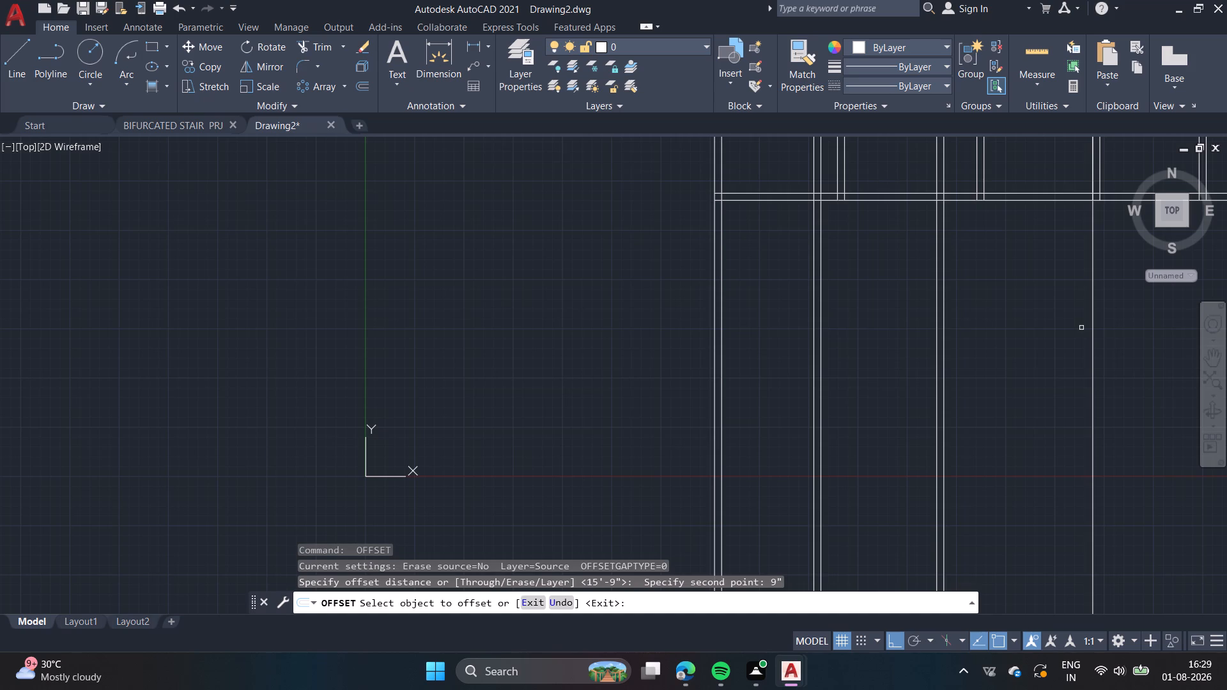
left_click(1093, 331)
left_click(1124, 341)
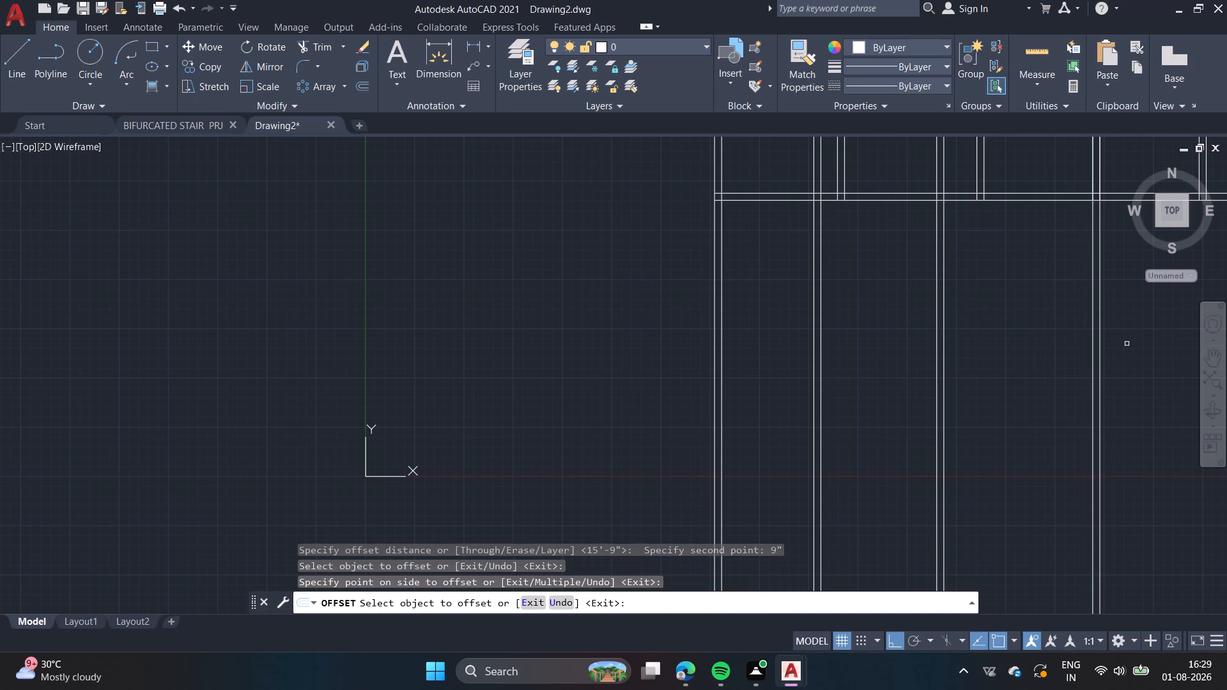
middle_click_drag(1127, 344, 992, 373)
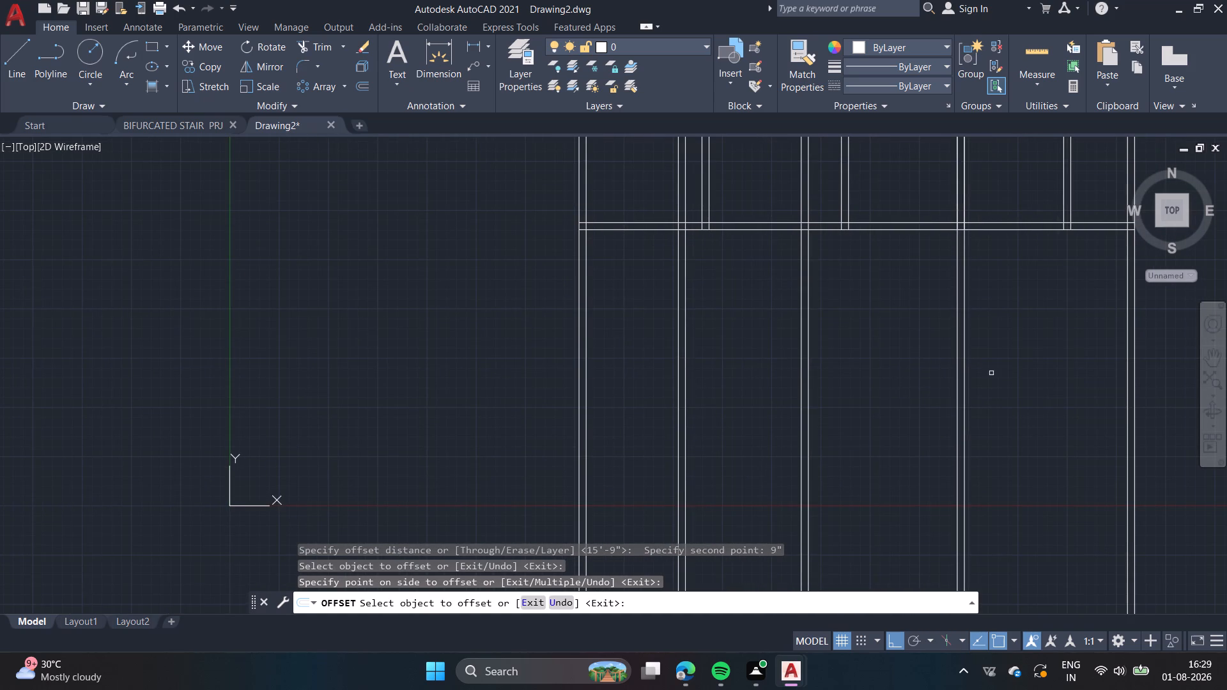
key("space")
Offset the east line of the third full-height interior wall pair 13' to the east.
key("space")
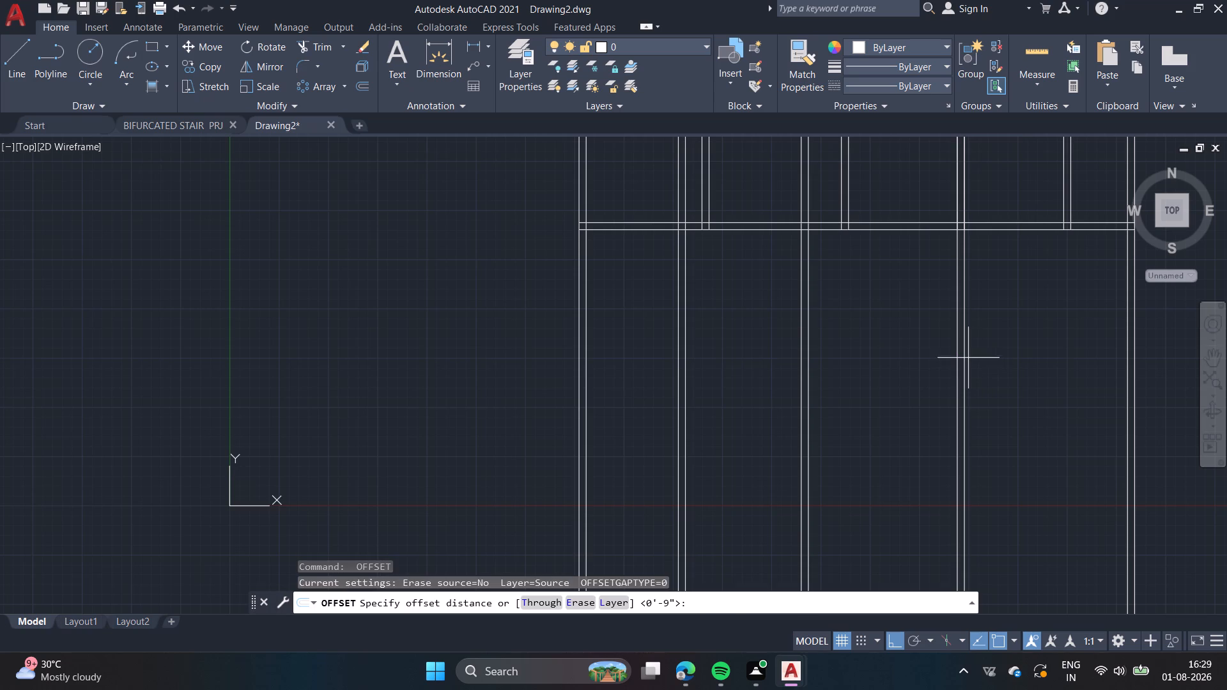
left_click(966, 356)
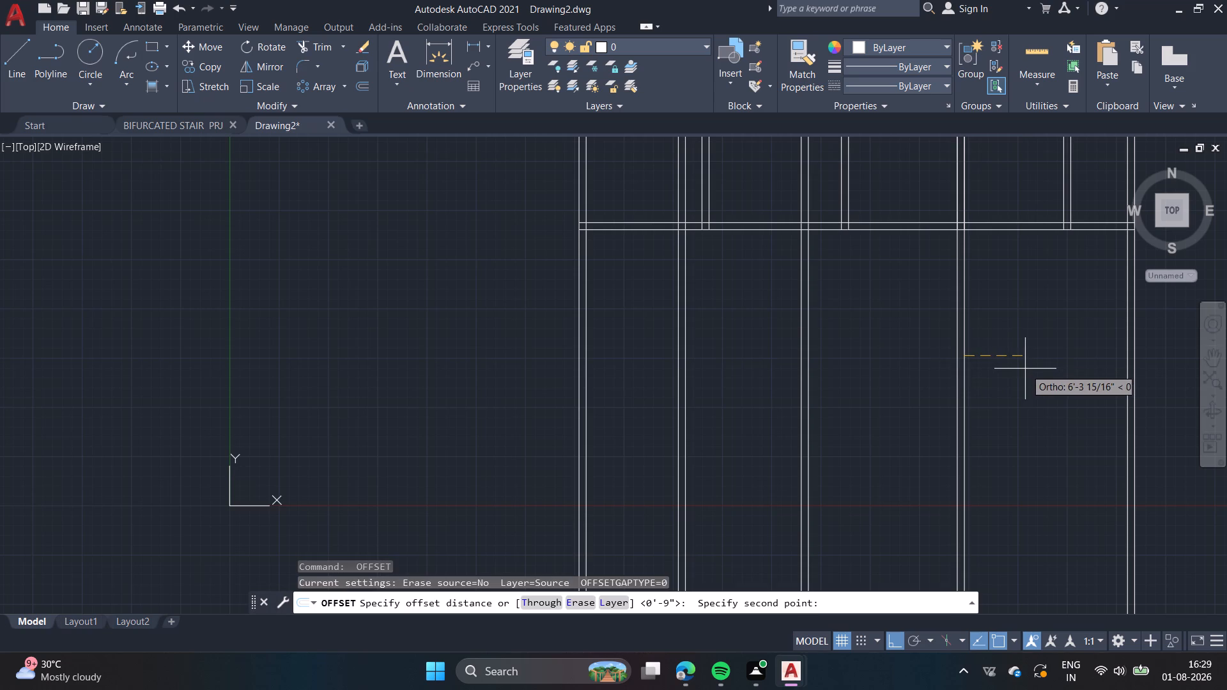
type("13'")
key("Return")
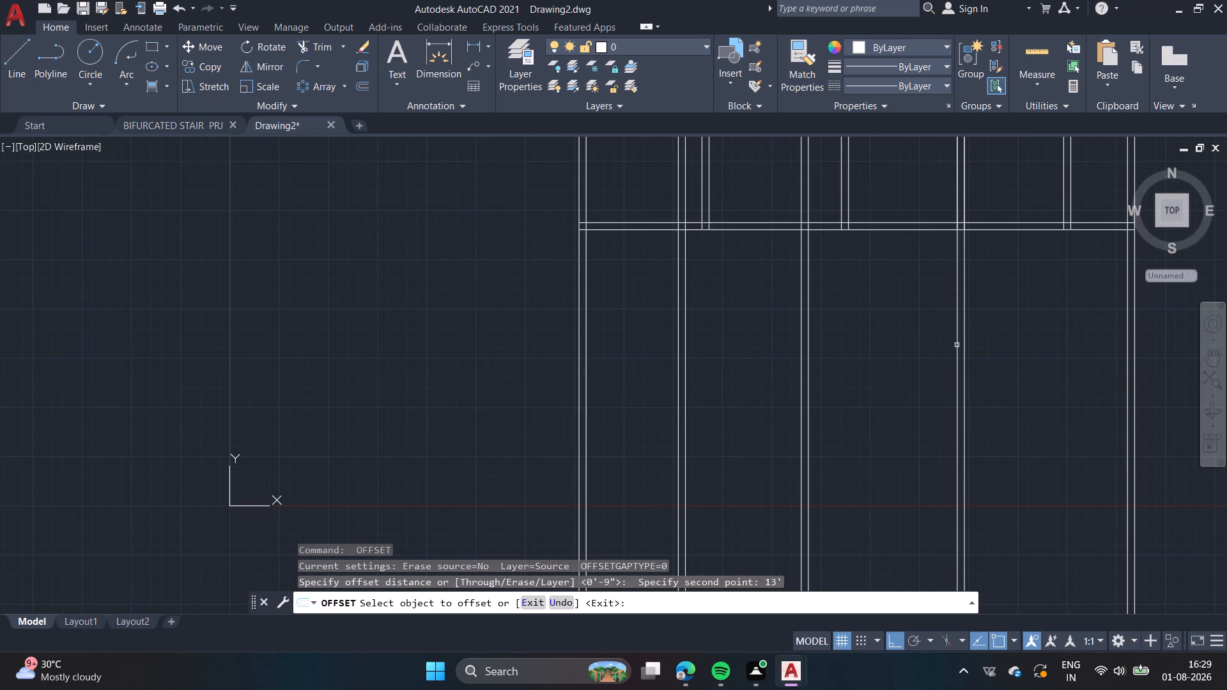
left_click(964, 344)
left_click(1049, 357)
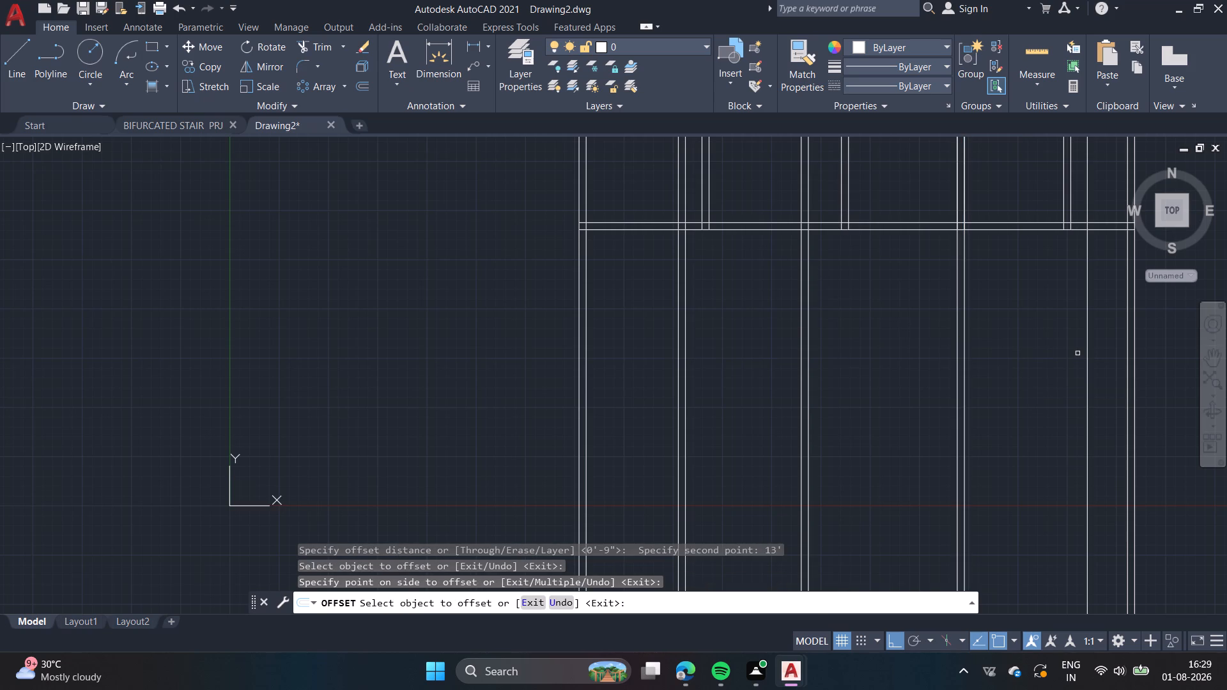
key("space")
Offset the newest vertical line 9" to the east to form the fourth full-height interior wall pair.
key("space")
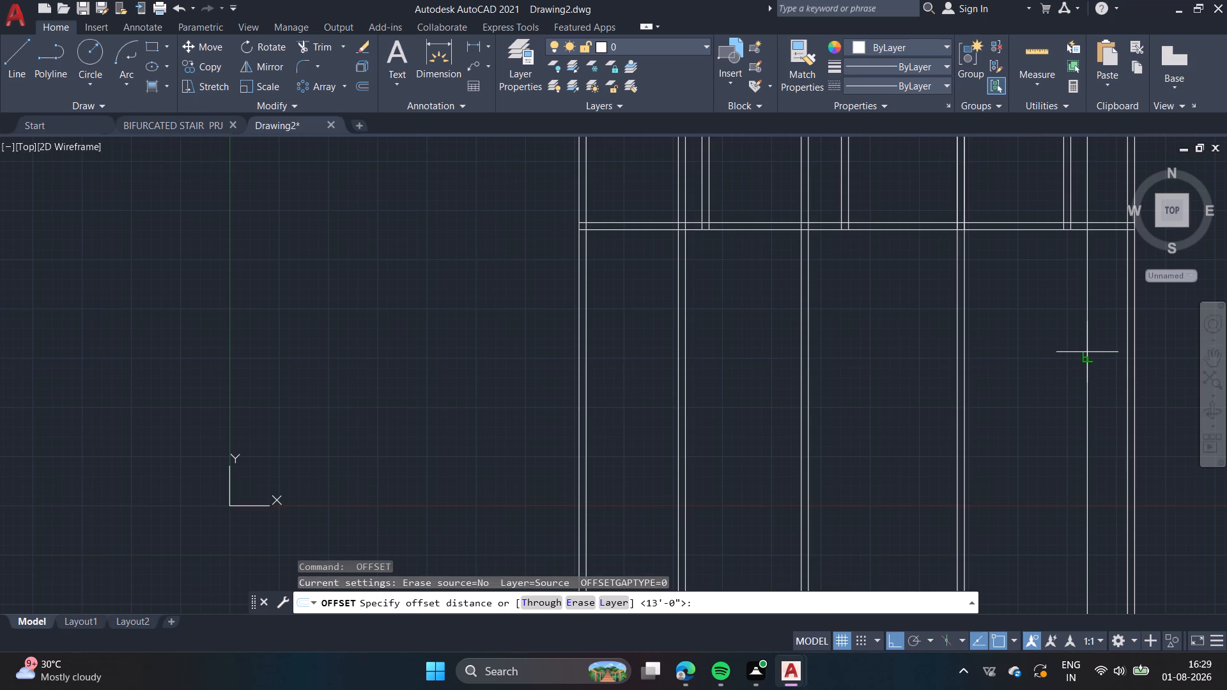
left_click(1087, 352)
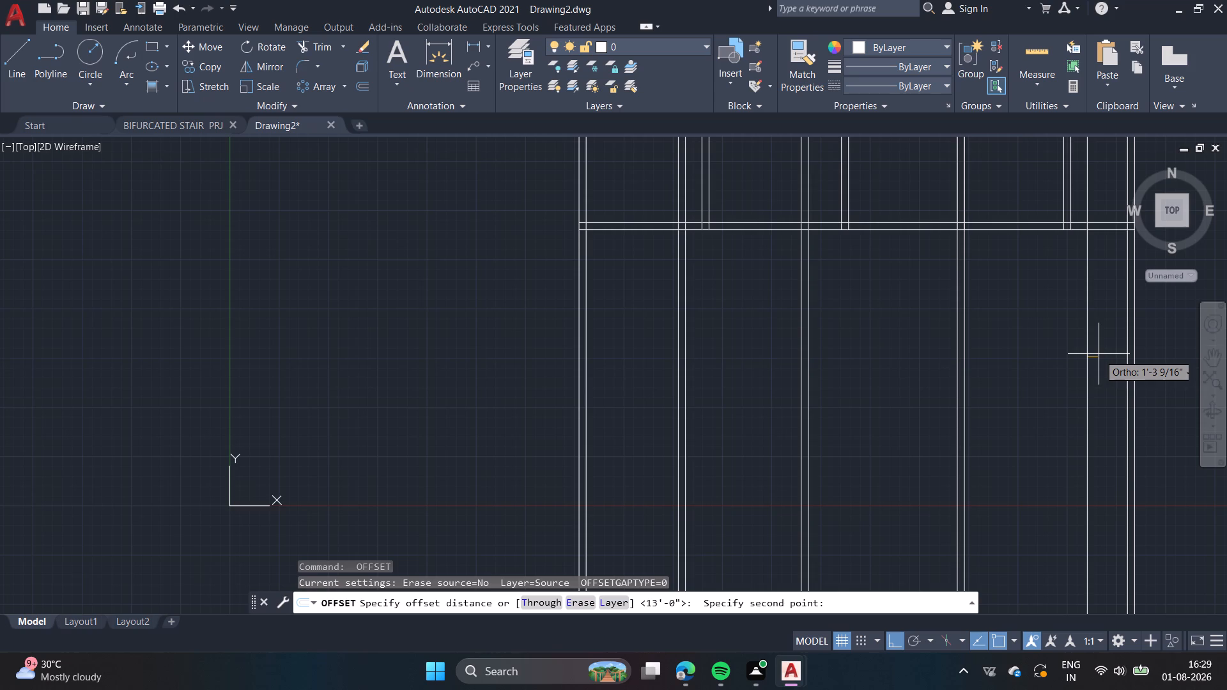
type("9\"")
key("Return")
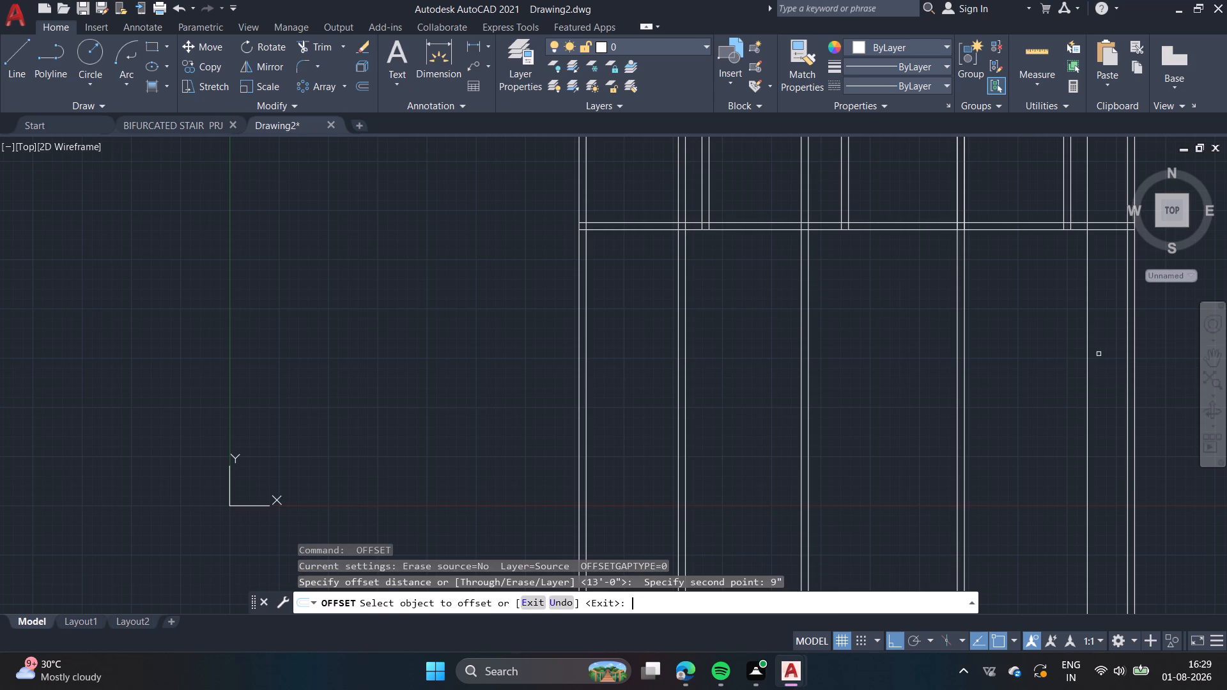
key("Return")
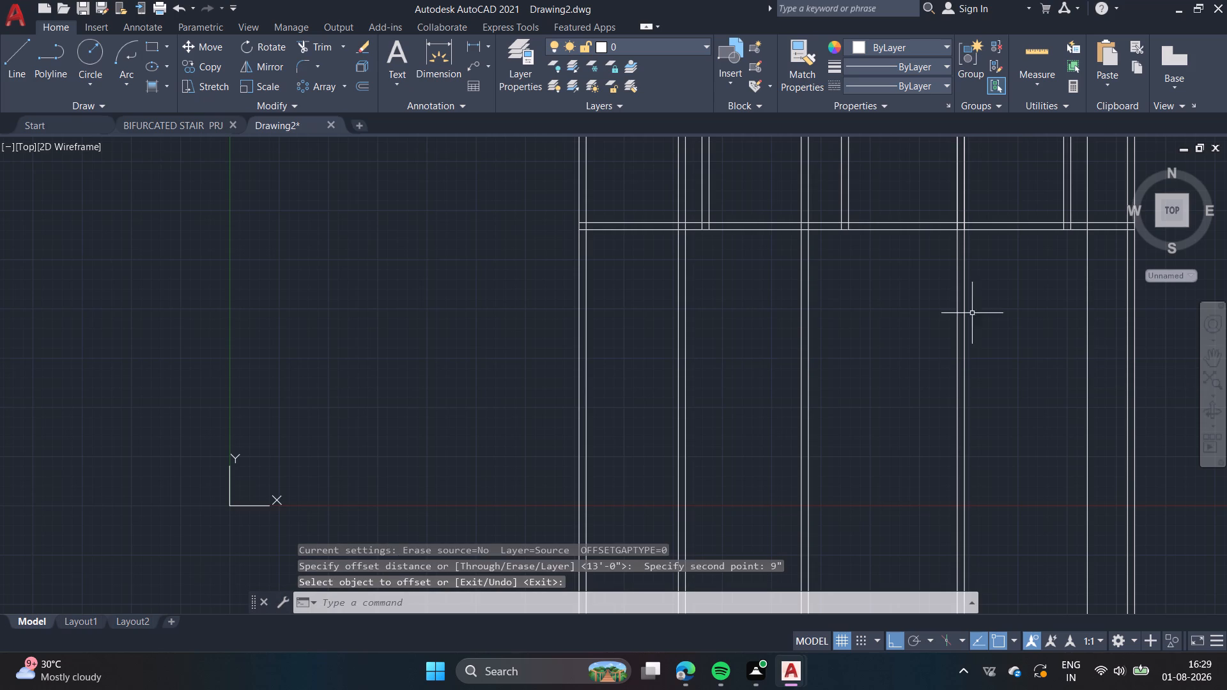
left_click(1087, 332)
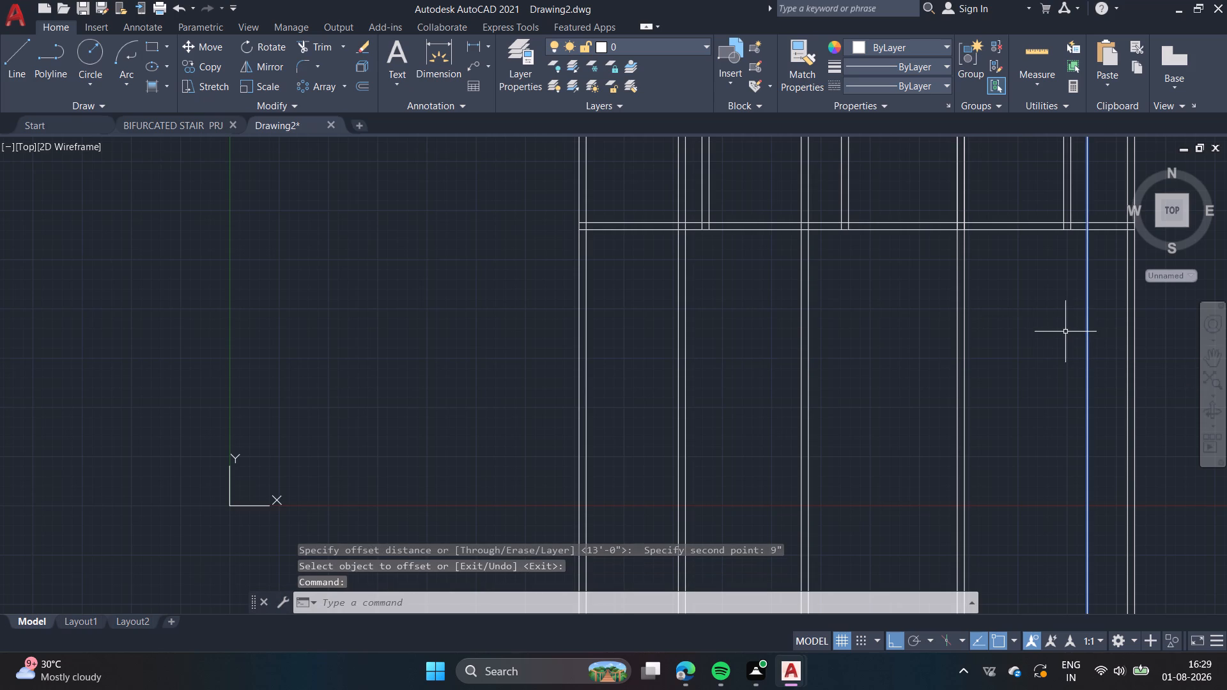
key("Escape")
key("space")
key("space")
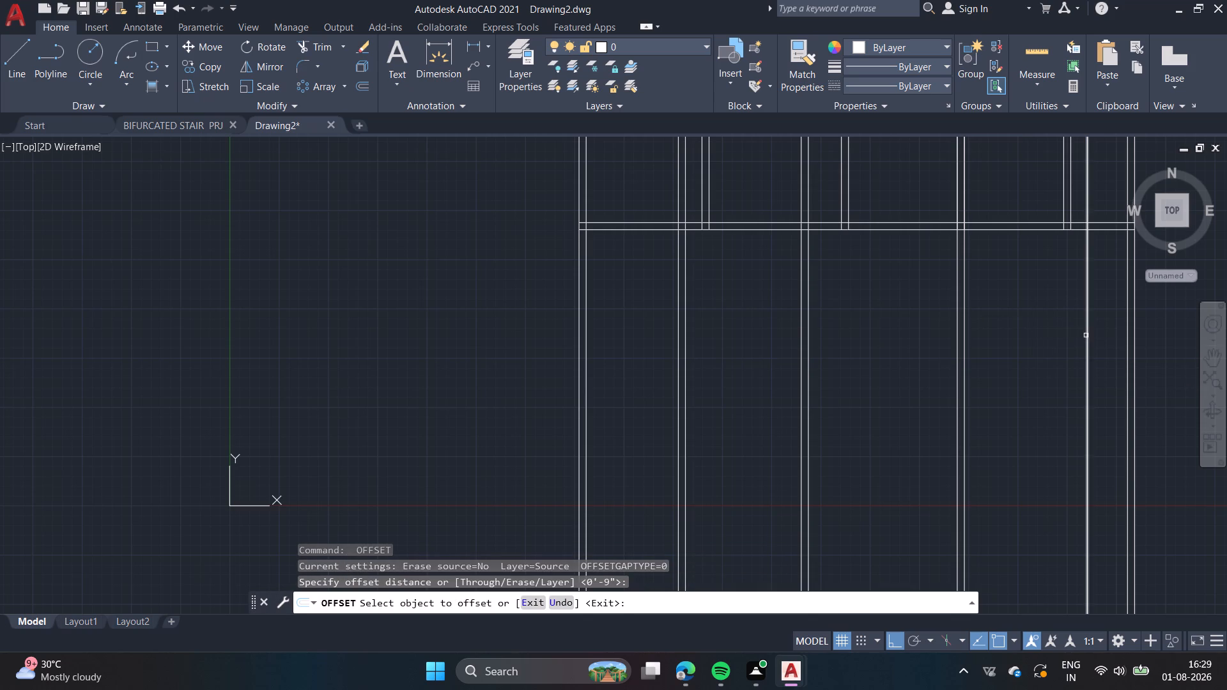
left_click(1086, 335)
left_click(1101, 344)
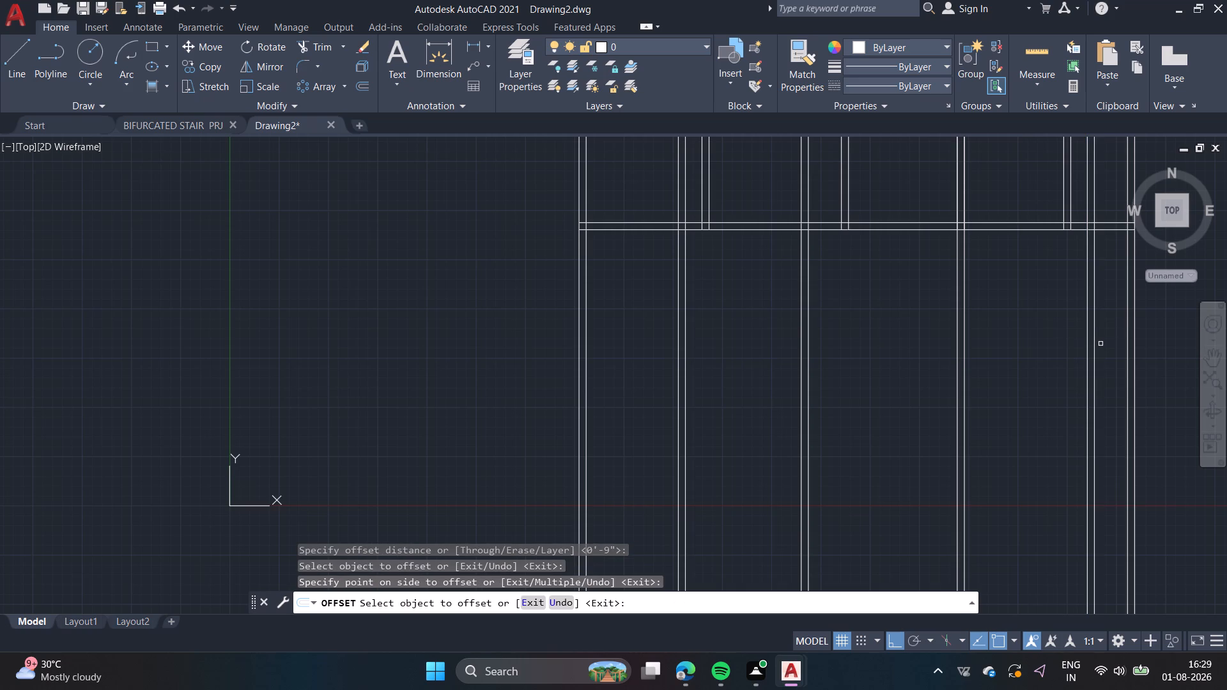
key("Escape")
Trim the fourth interior wall pair above the south line of the fourth horizontal wall, using a fence across both lines.
scroll(1069, 298, "up", 2)
scroll(1069, 298, "down", 1)
scroll(1069, 298, "up", 1)
middle_click_drag(1063, 296, 1060, 302)
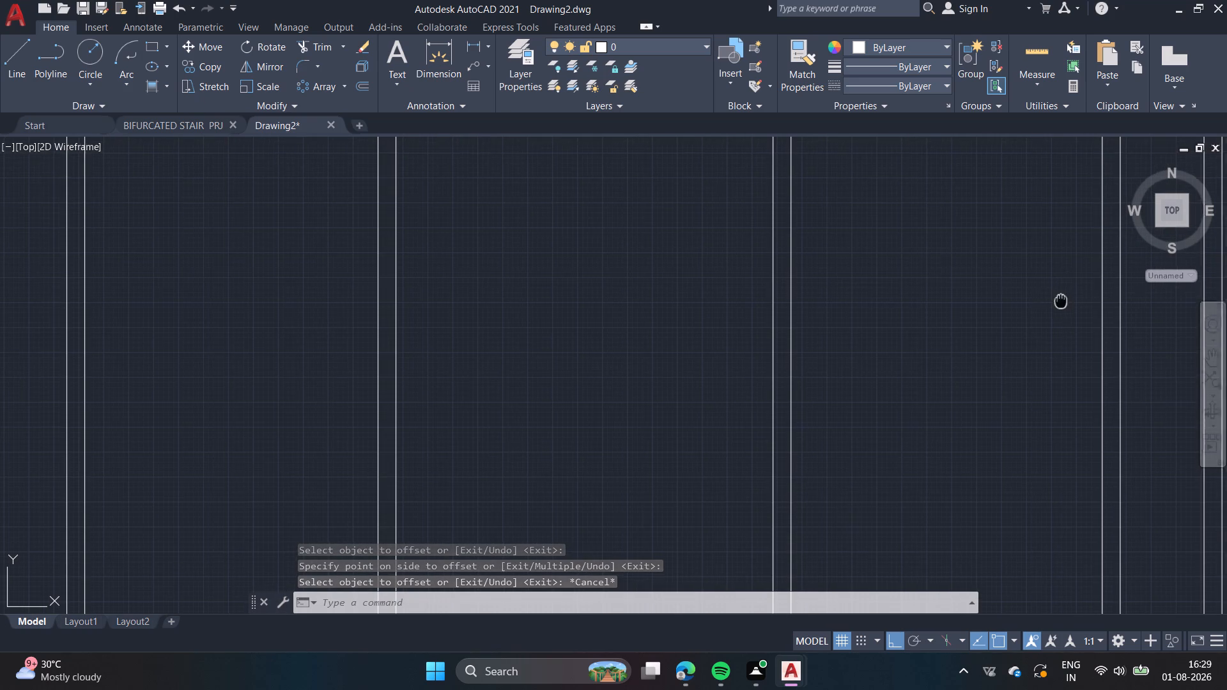
middle_click_drag(1060, 302, 1058, 333)
middle_click_drag(1060, 330, 1061, 319)
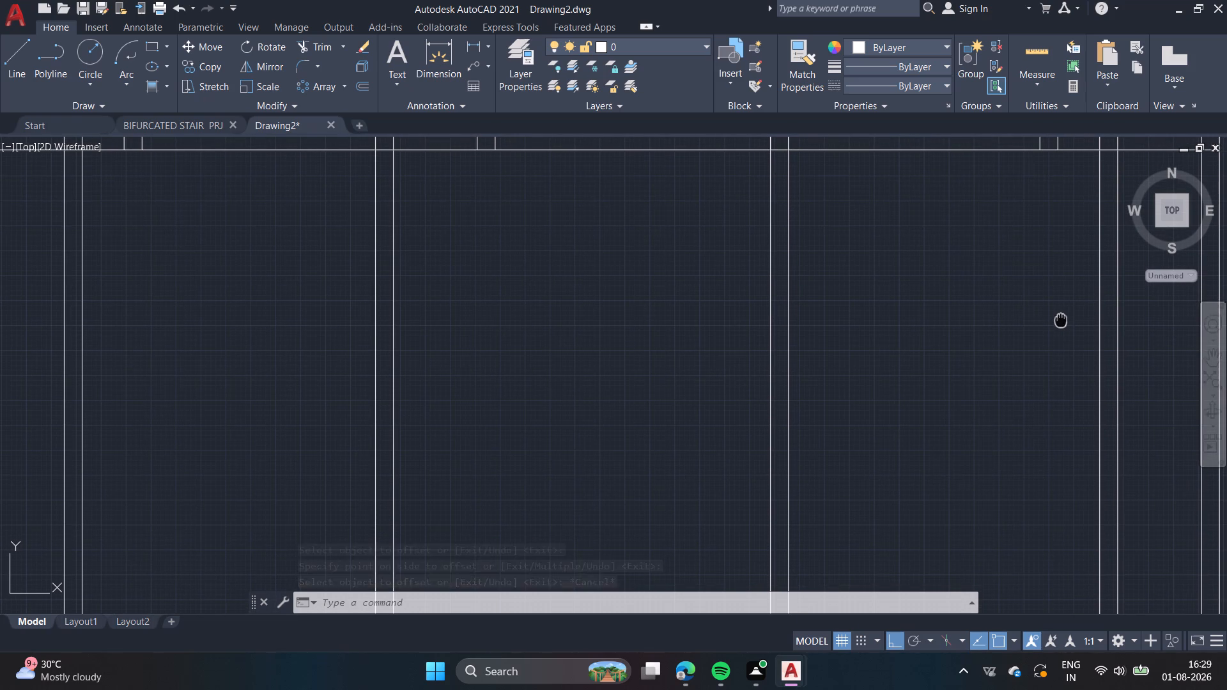
middle_click_drag(1061, 319, 1061, 319)
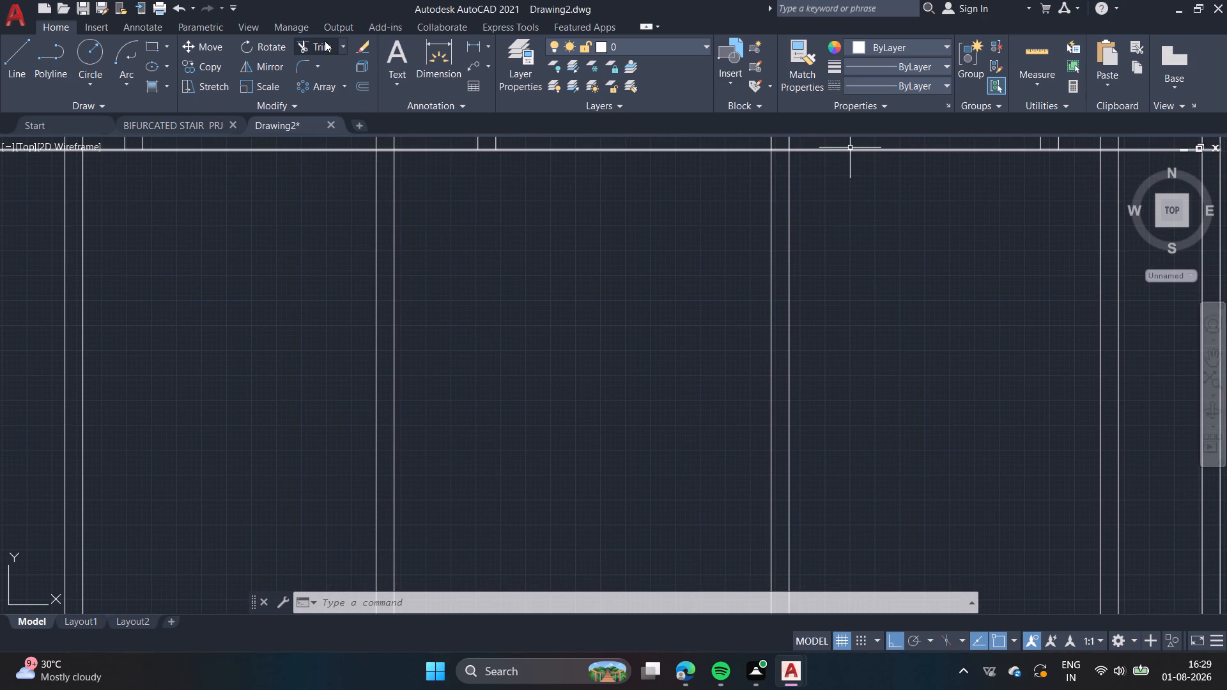
left_click(325, 41)
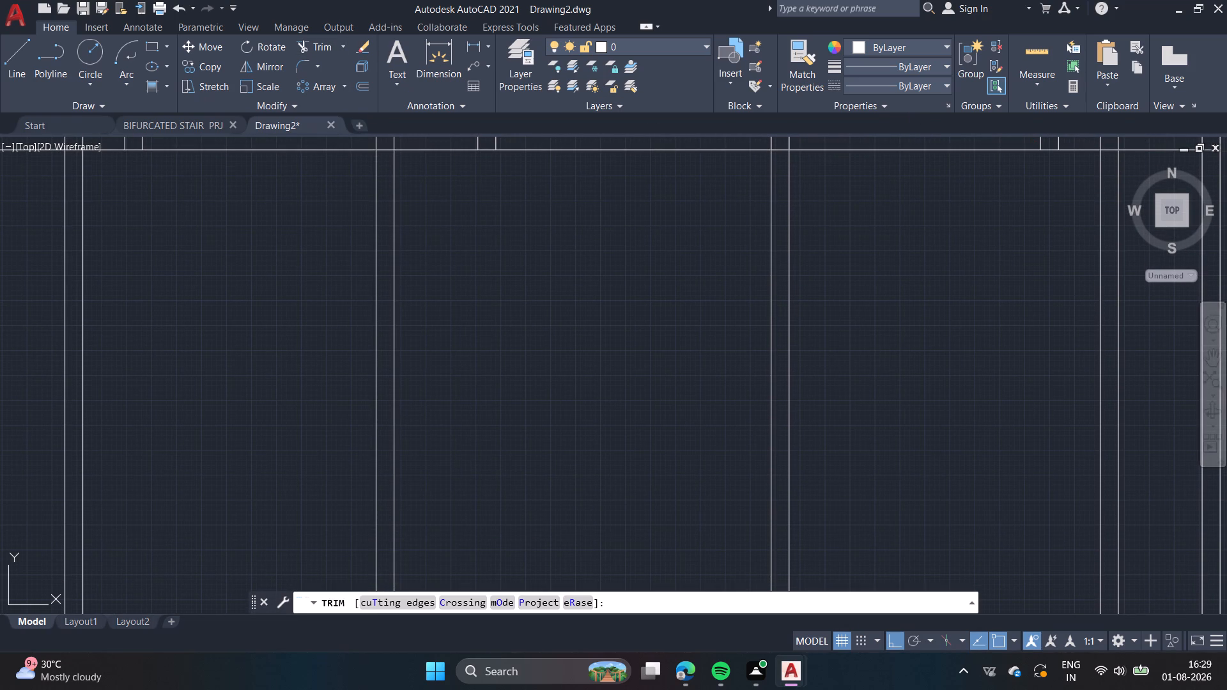
left_click(1143, 142)
scroll(1045, 139, "down", 2)
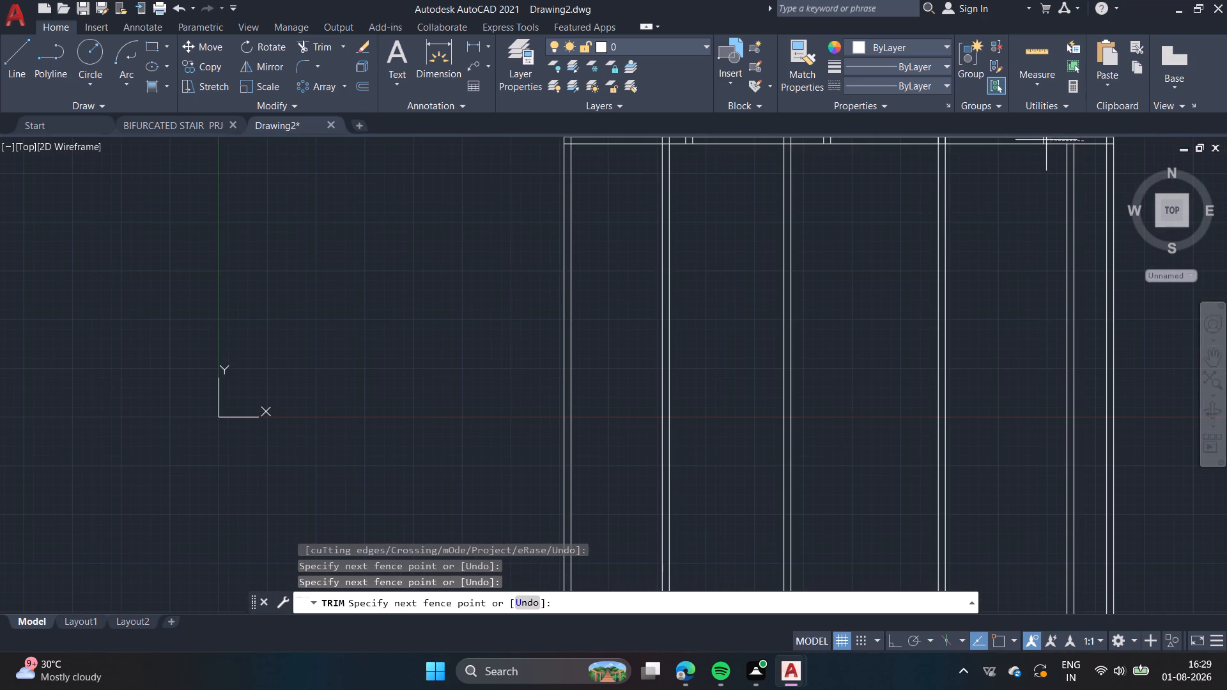
middle_click_drag(1047, 140, 1033, 275)
scroll(1043, 228, "down", 1)
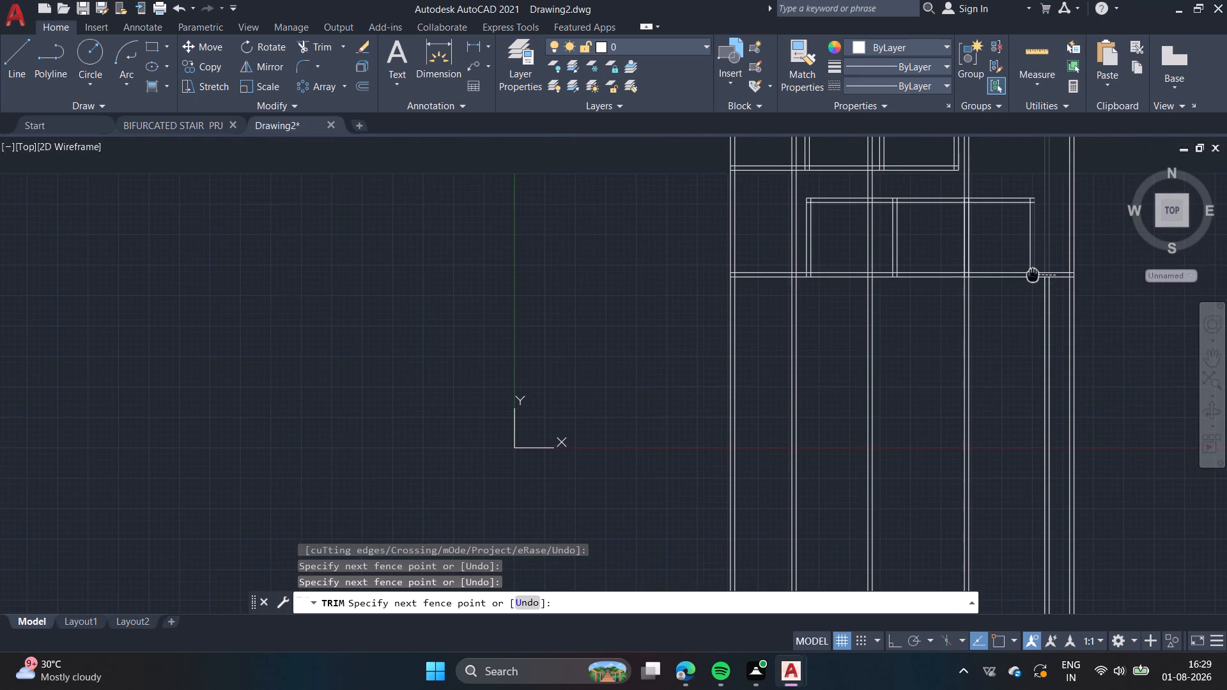
scroll(1044, 277, "up", 4)
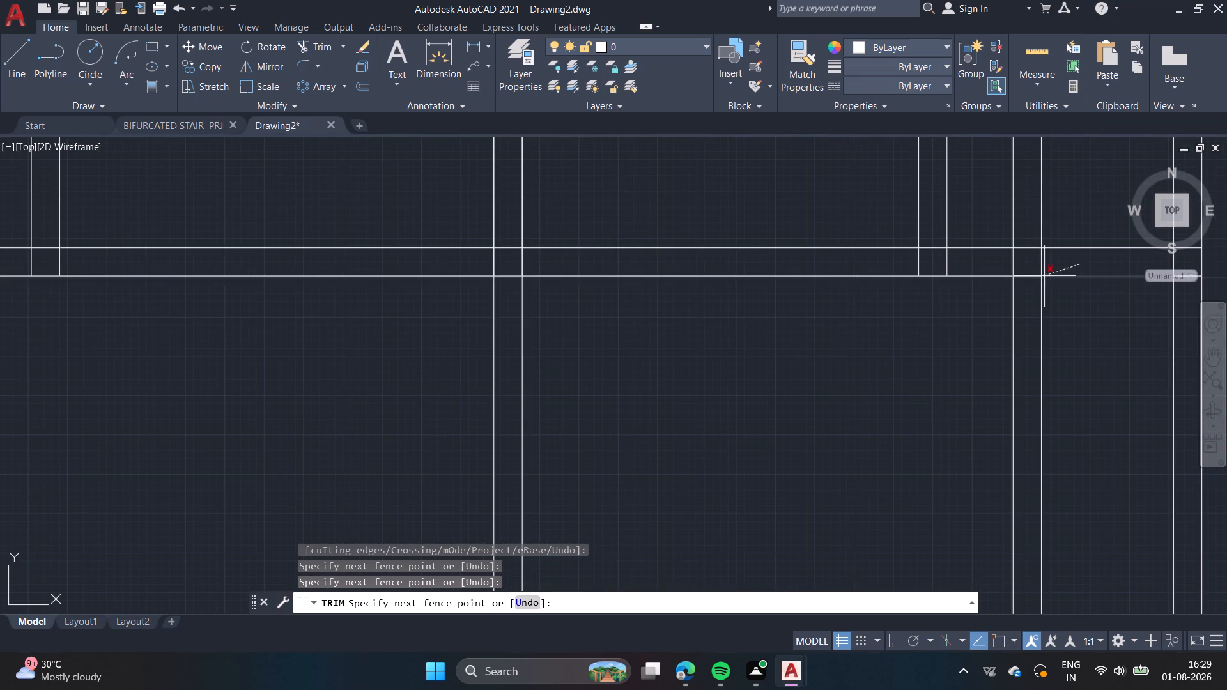
scroll(1019, 262, "up", 2)
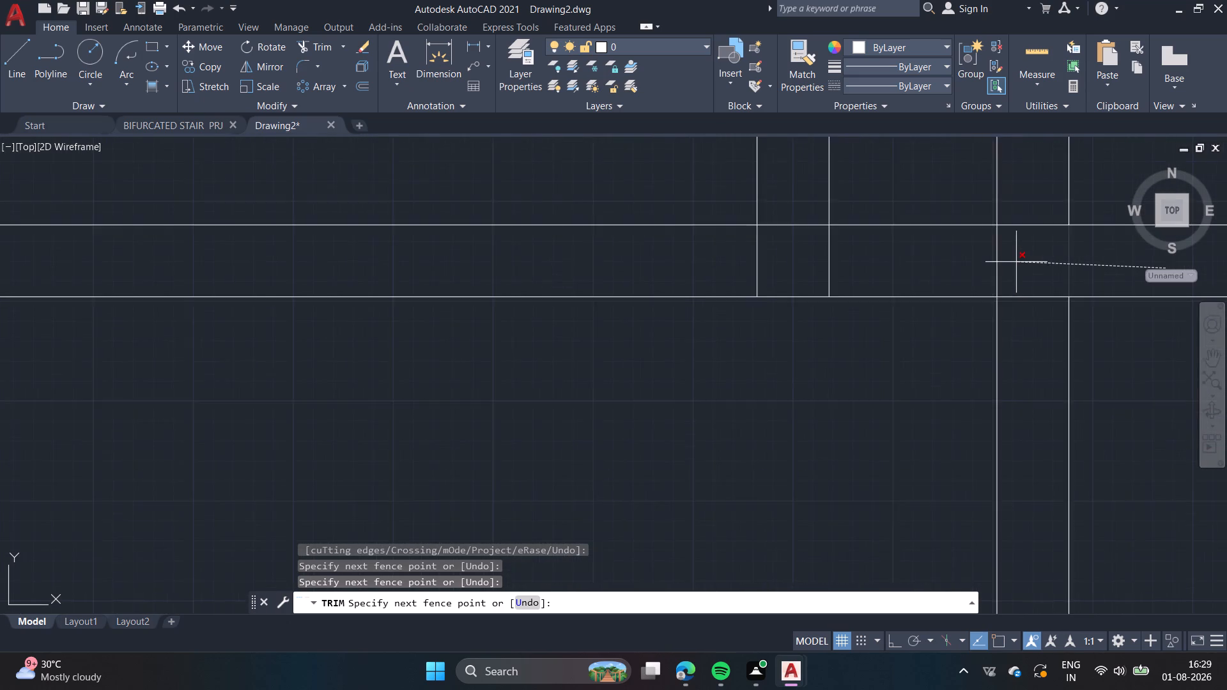
scroll(1016, 262, "up", 4)
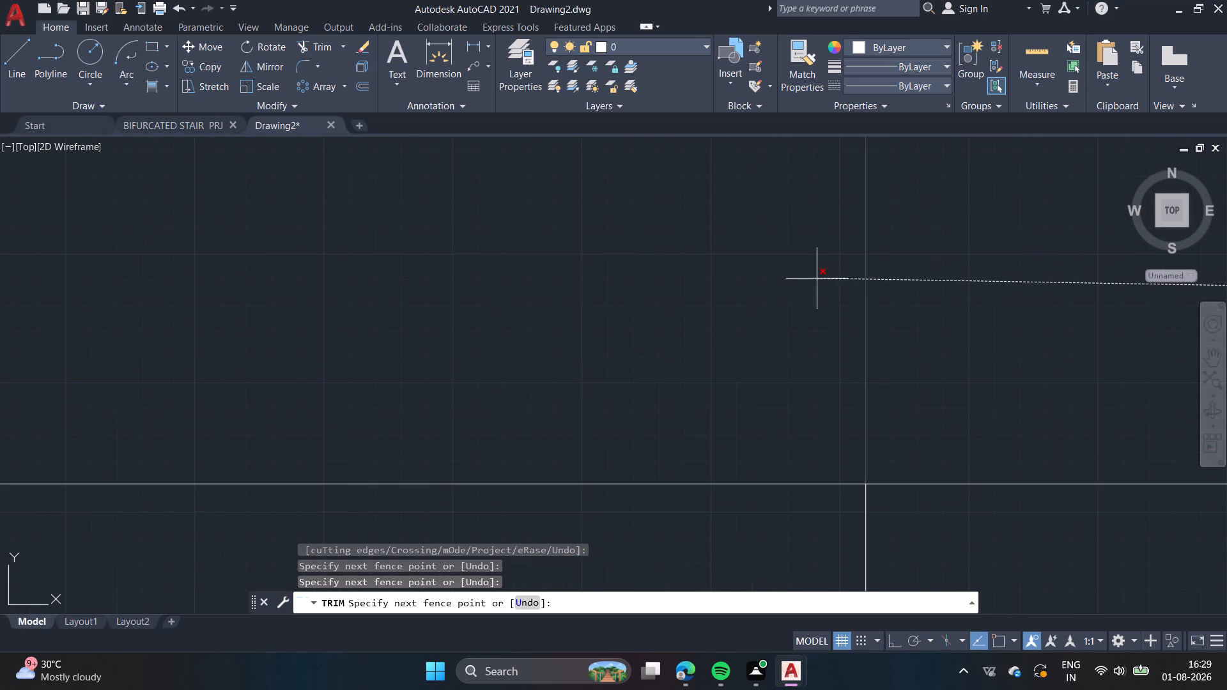
left_click(817, 279)
Trim the third full-height interior wall pair back to the south line of the fourth horizontal wall.
scroll(817, 279, "down", 7)
middle_click_drag(698, 352, 886, 243)
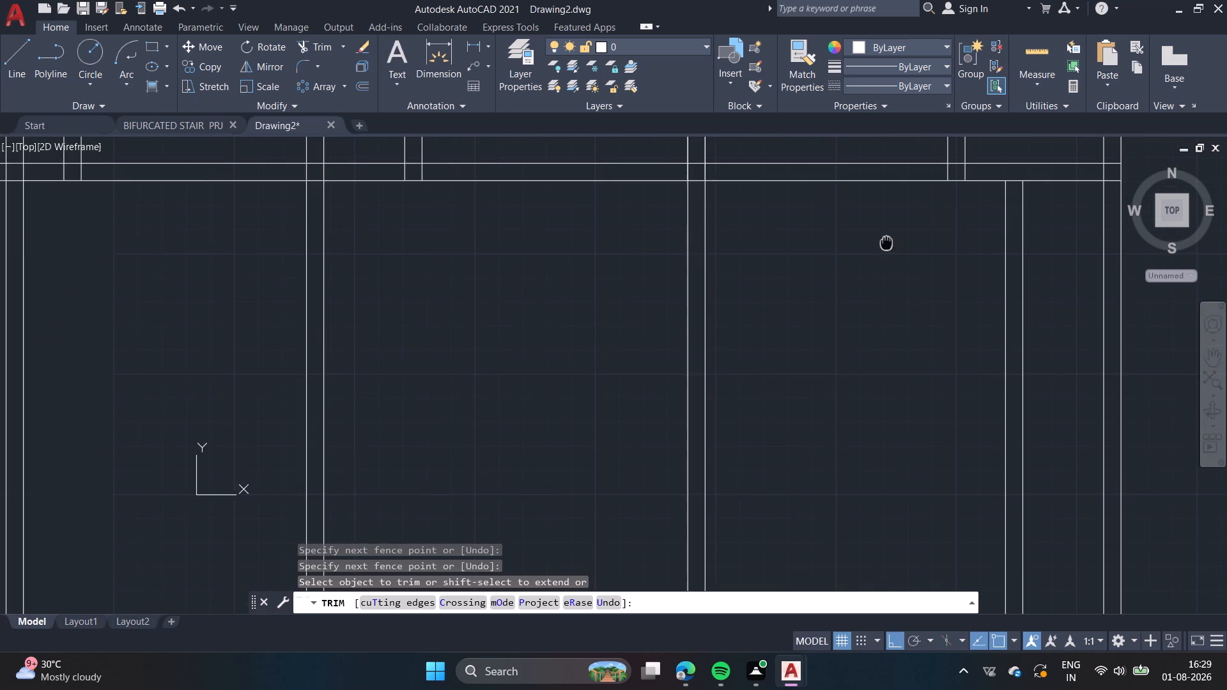
scroll(875, 255, "down", 1)
scroll(810, 287, "down", 1)
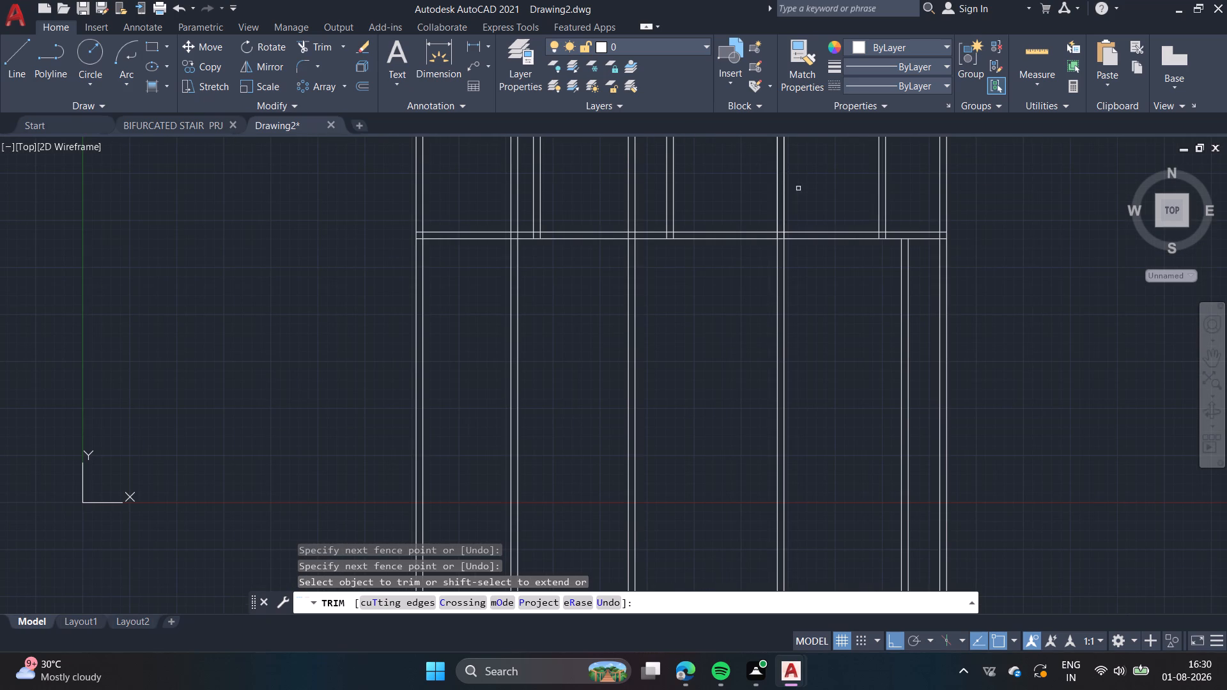
scroll(796, 192, "down", 1)
middle_click_drag(756, 207, 749, 297)
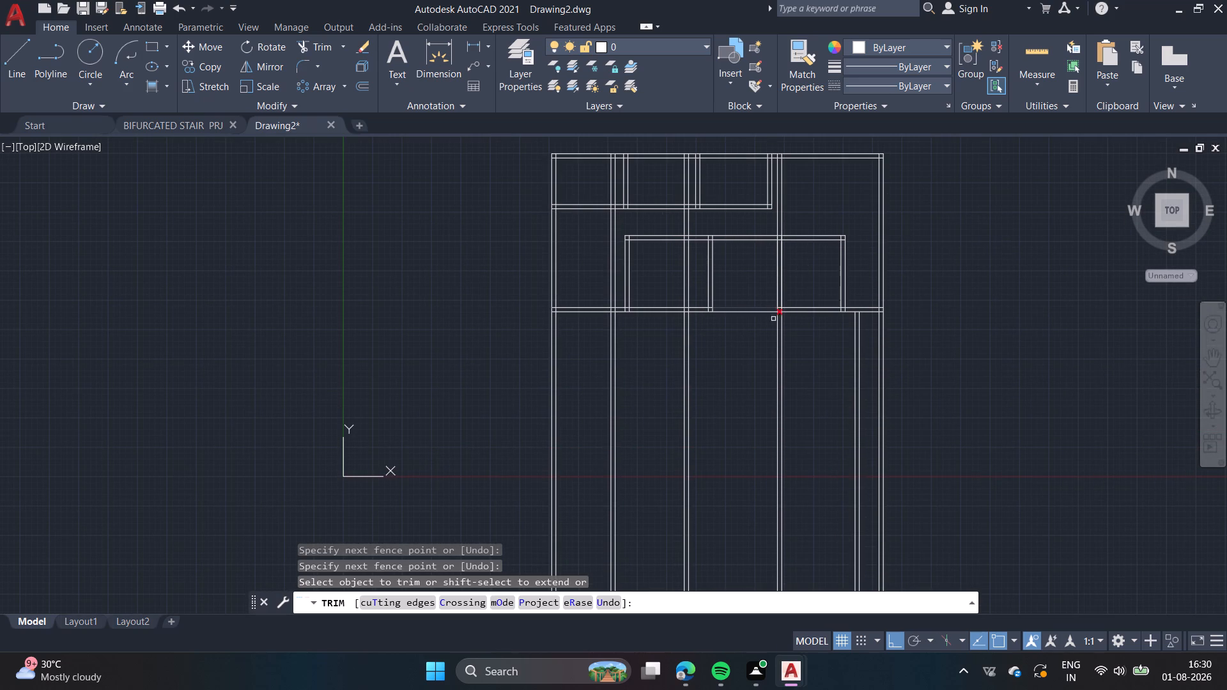
scroll(782, 337, "up", 4)
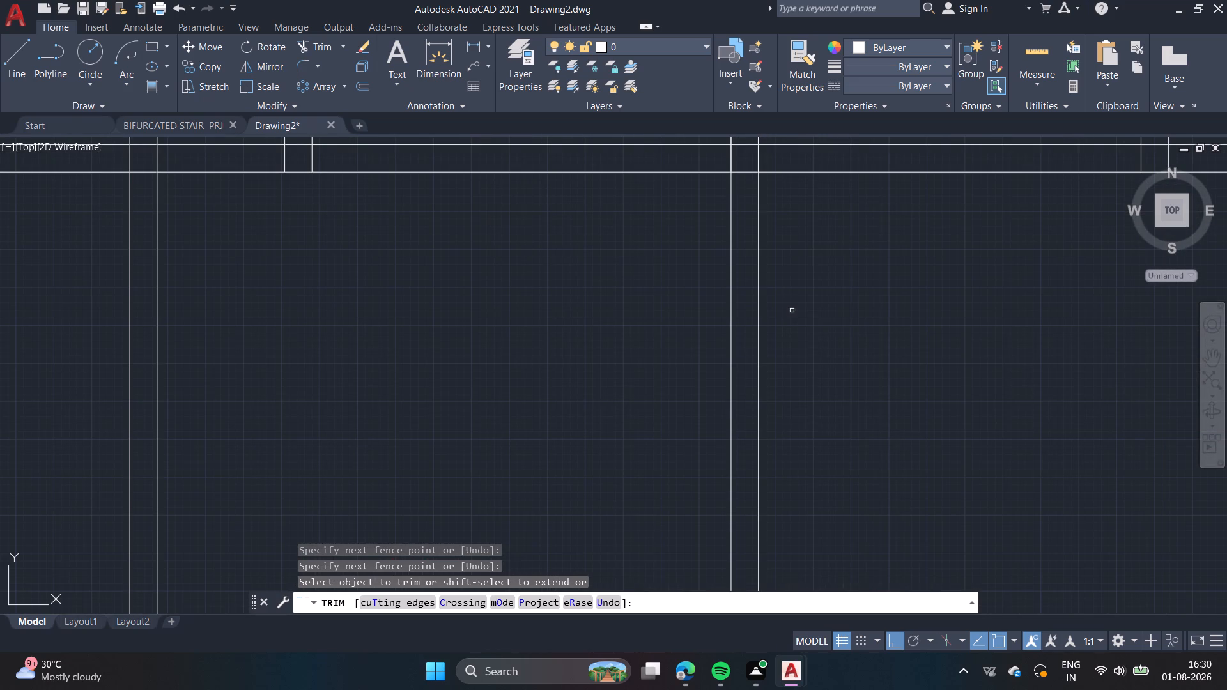
scroll(792, 309, "up", 1)
scroll(792, 308, "down", 1)
scroll(806, 188, "up", 1)
left_click(746, 145)
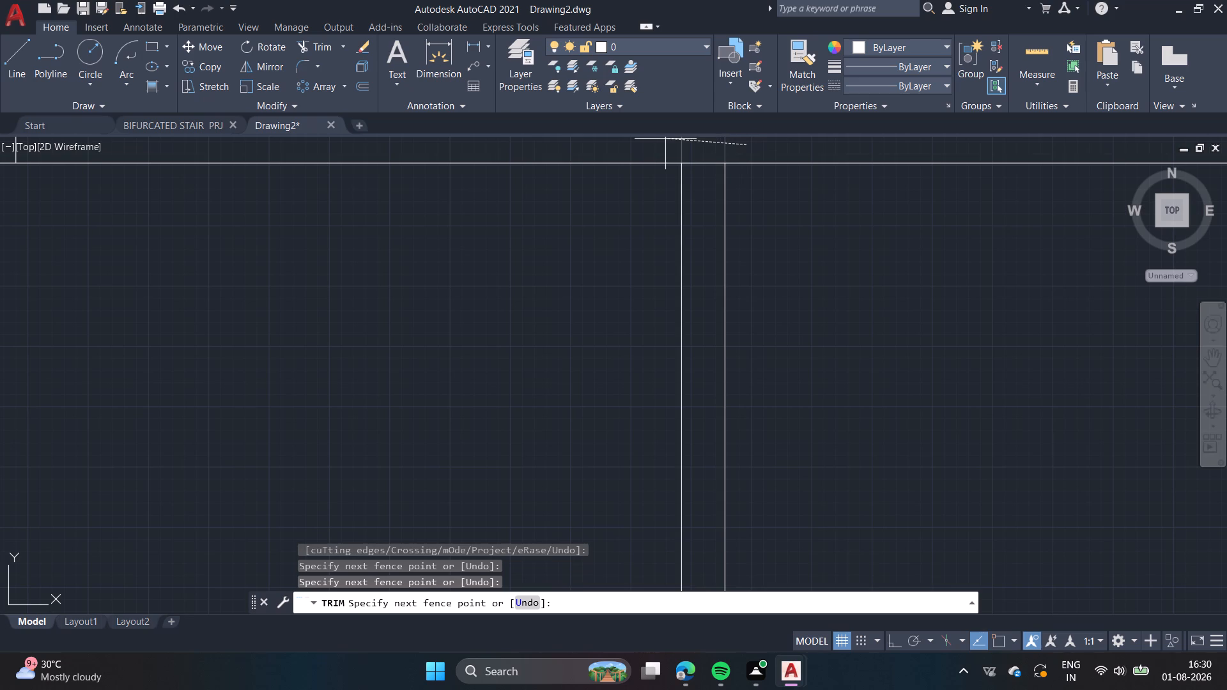
left_click(663, 139)
Trim the second full-height interior wall pair back to the south line of the fourth horizontal wall.
scroll(663, 142, "down", 3)
middle_click_drag(613, 197, 705, 314)
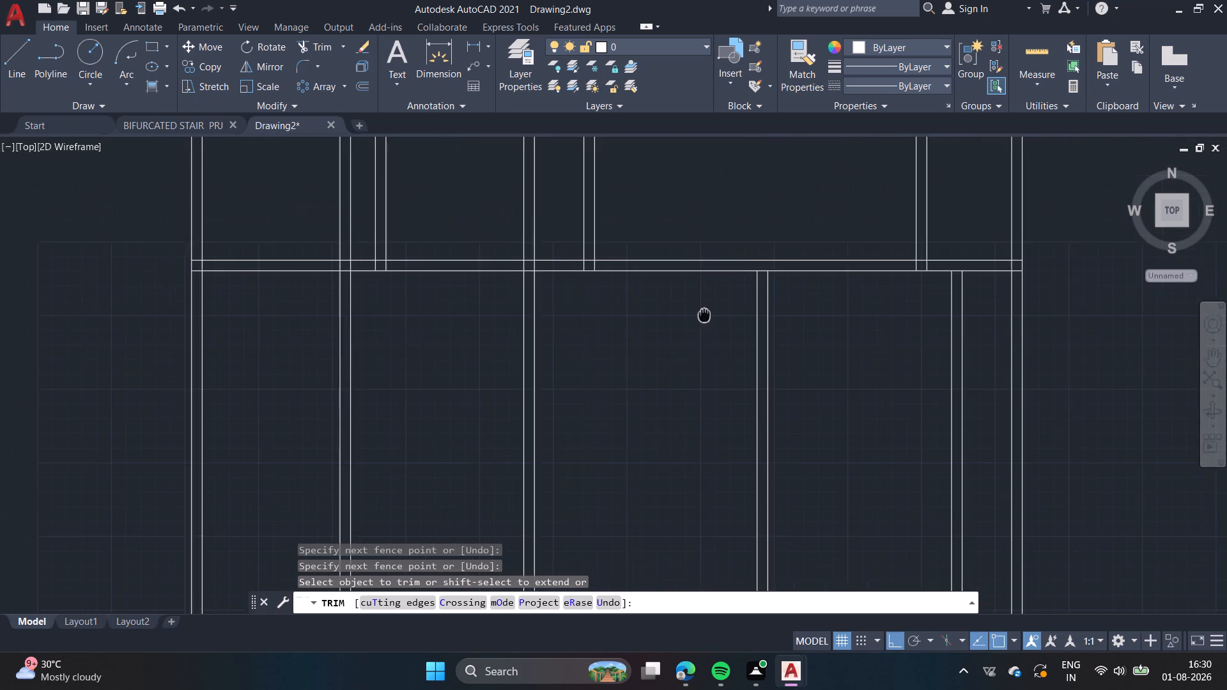
middle_click_drag(705, 314, 706, 313)
scroll(536, 286, "up", 4)
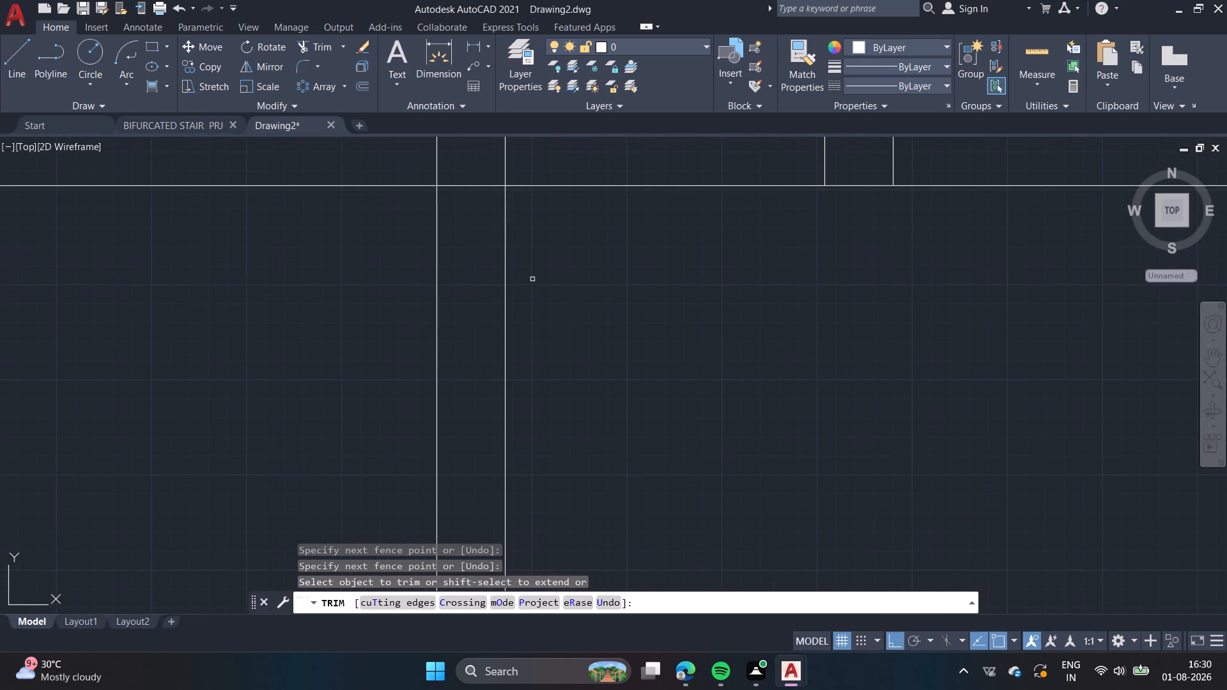
middle_click_drag(532, 279, 548, 263)
left_click(530, 149)
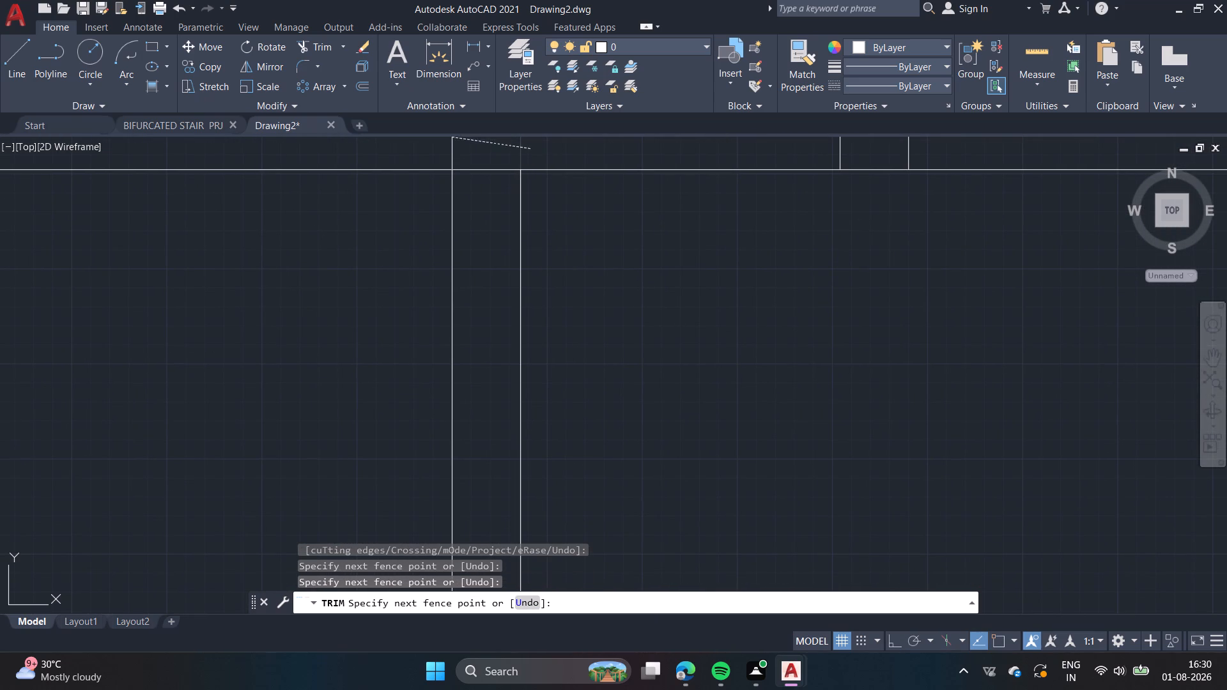
left_click(438, 142)
Trim the westernmost full-height interior wall pair back to the south line of the fourth horizontal wall and end trimming.
middle_click_drag(332, 213, 1017, 233)
scroll(1079, 224, "down", 1)
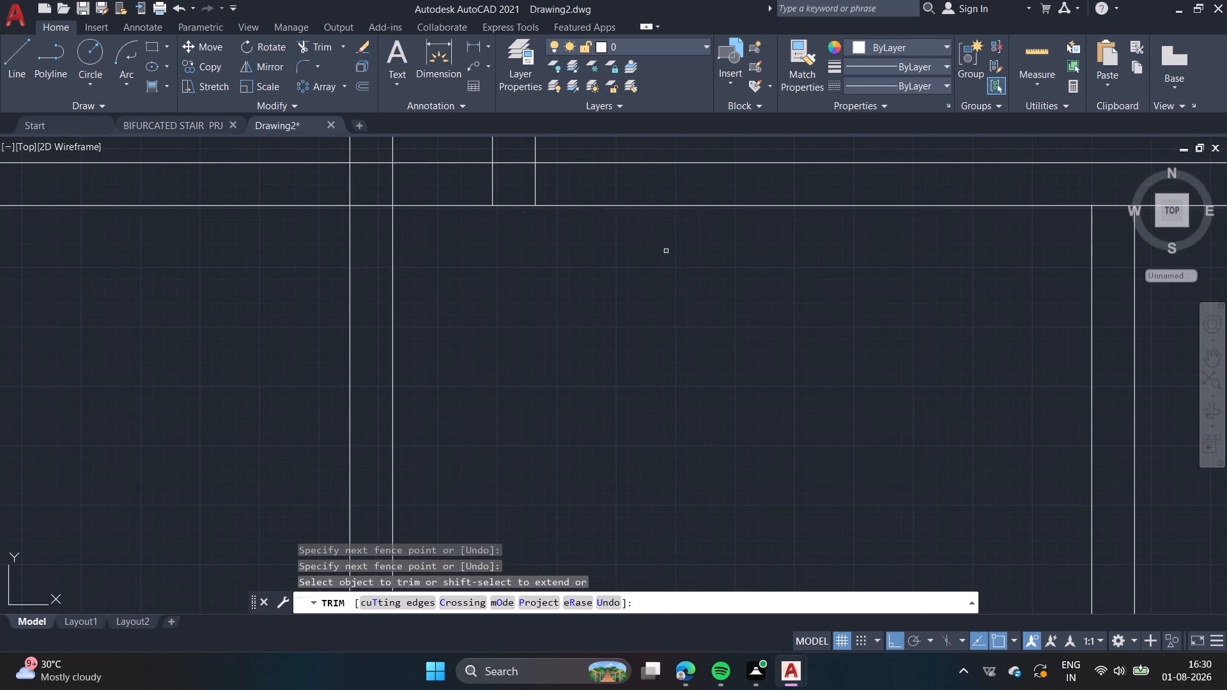
middle_click_drag(424, 259, 435, 236)
scroll(427, 259, "up", 1)
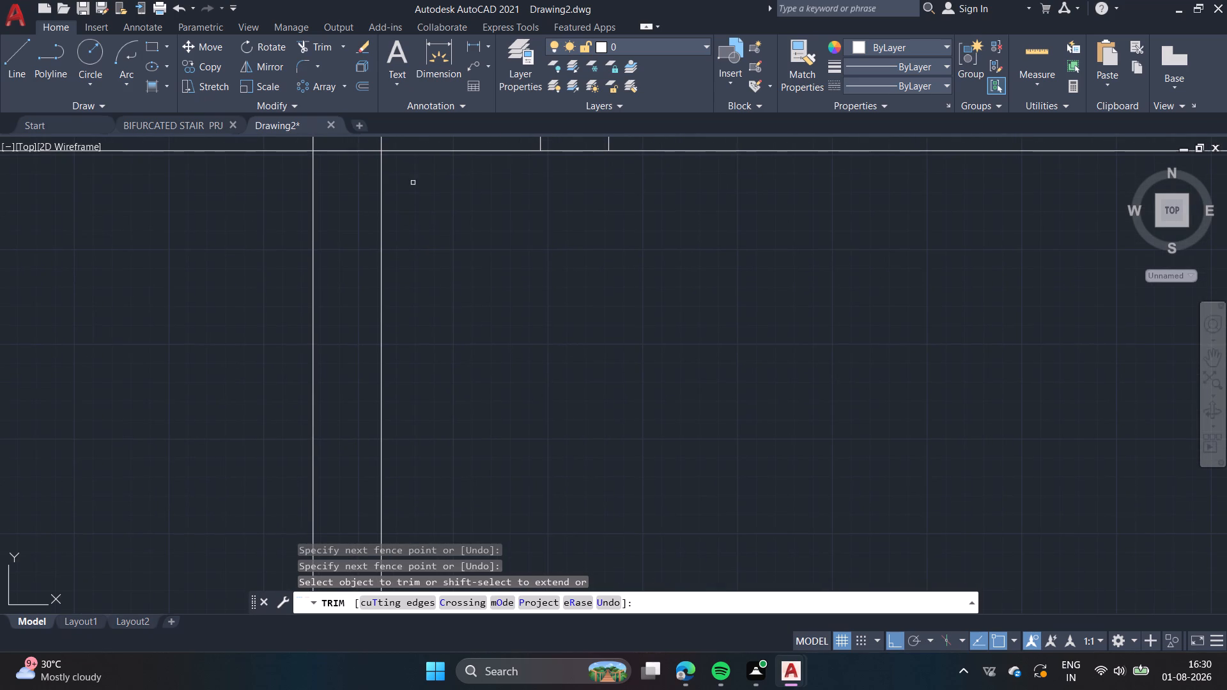
scroll(406, 144, "down", 1)
middle_click_drag(405, 144, 416, 161)
left_click(416, 155)
left_click(344, 144)
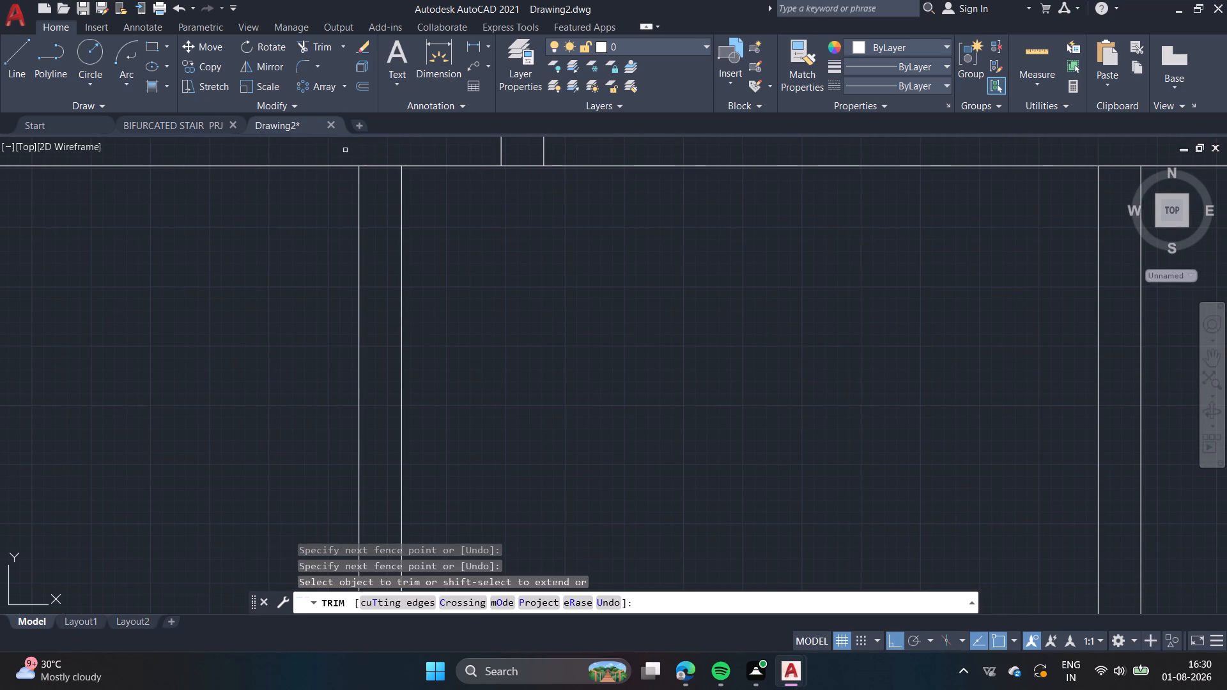
scroll(433, 271, "down", 1)
scroll(482, 304, "down", 3)
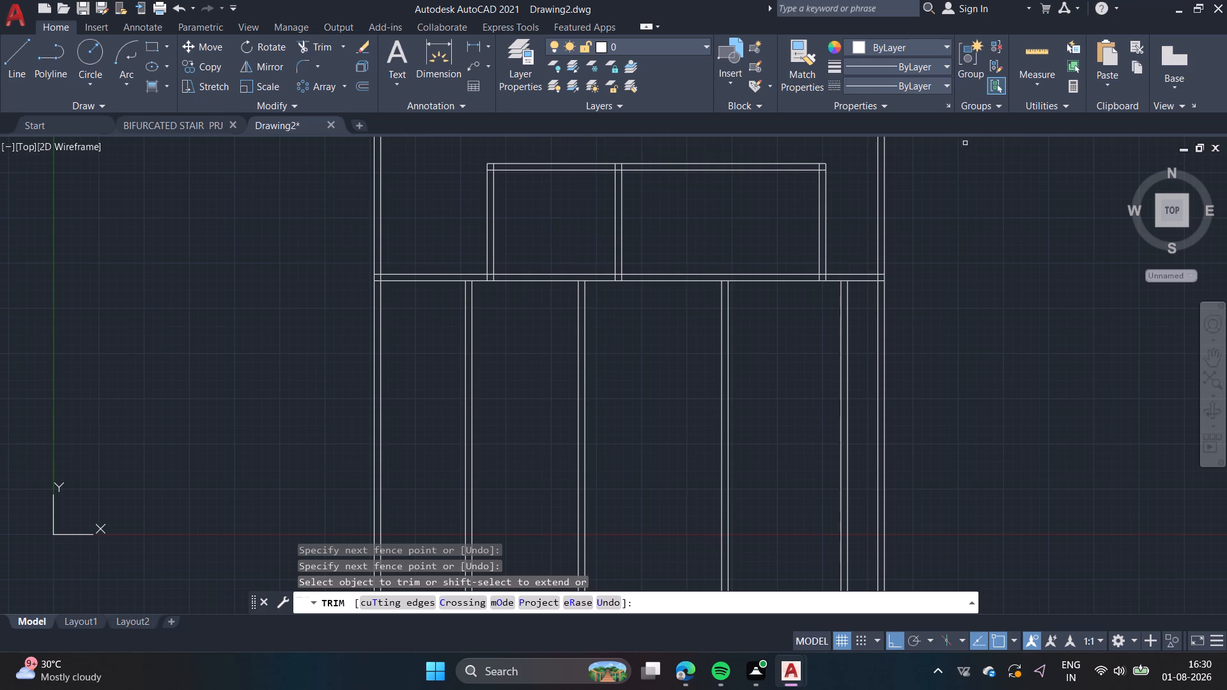
scroll(760, 257, "down", 3)
scroll(756, 248, "up", 3)
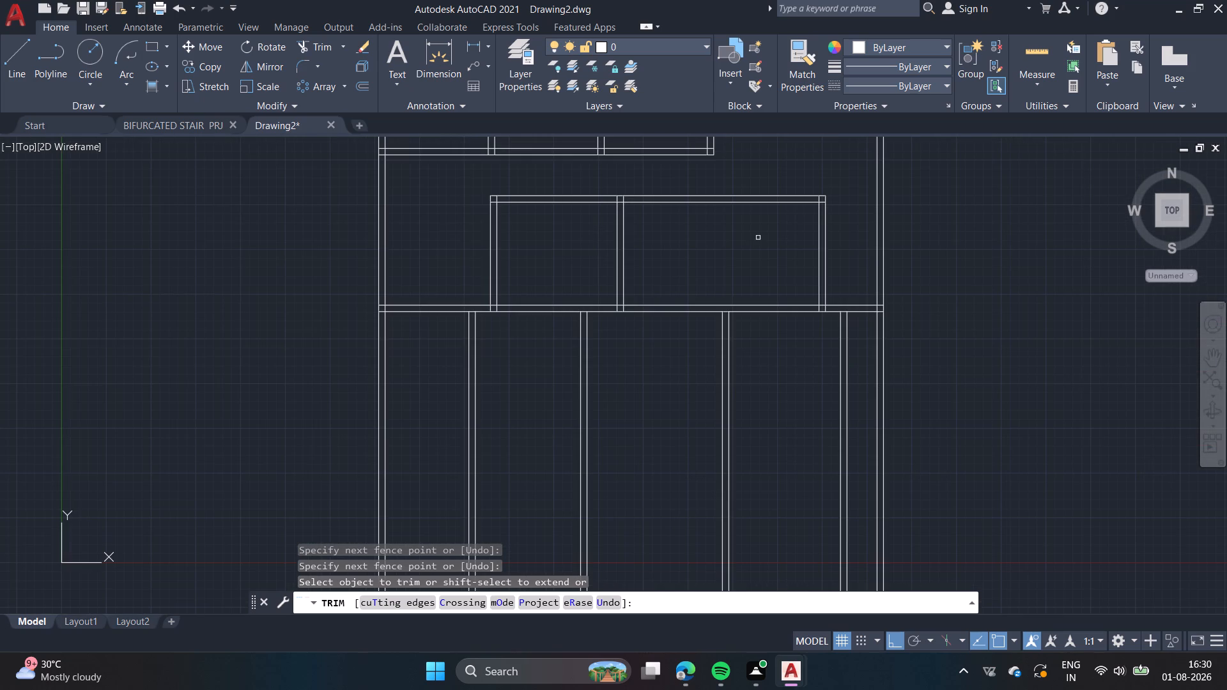
key("Escape")
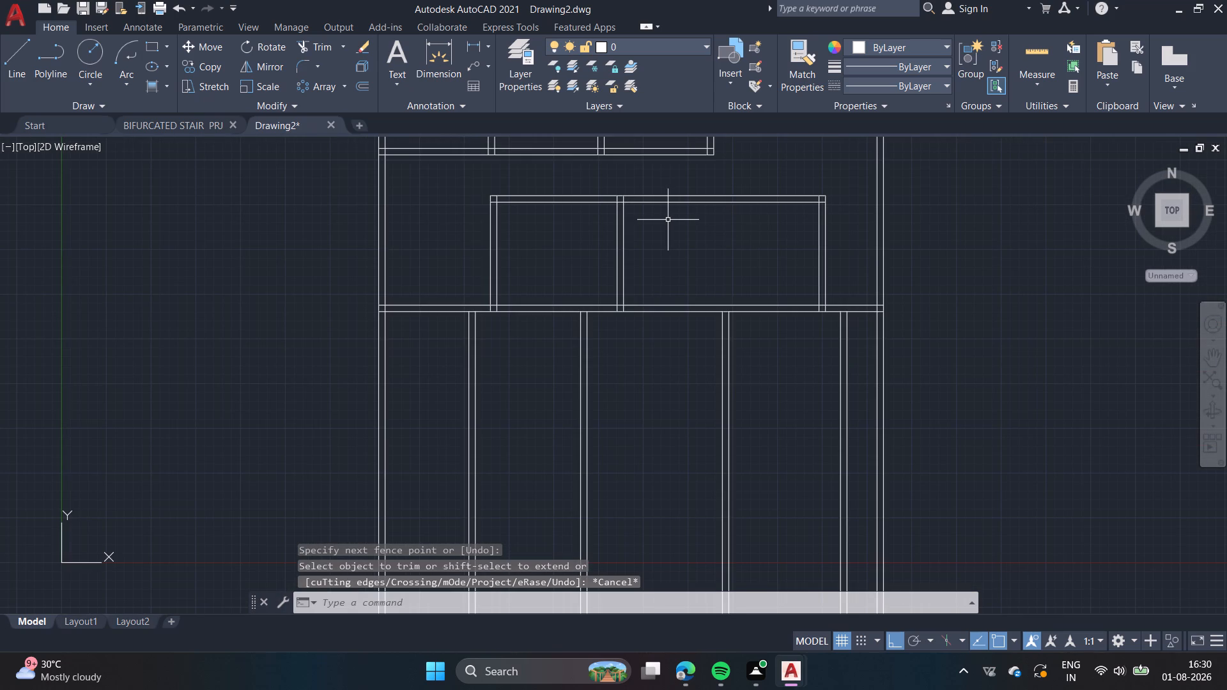
Extend both lines of the third full-height interior wall north through the fourth horizontal wall to the middle rooms' north wall.
type("ex")
left_click(399, 427)
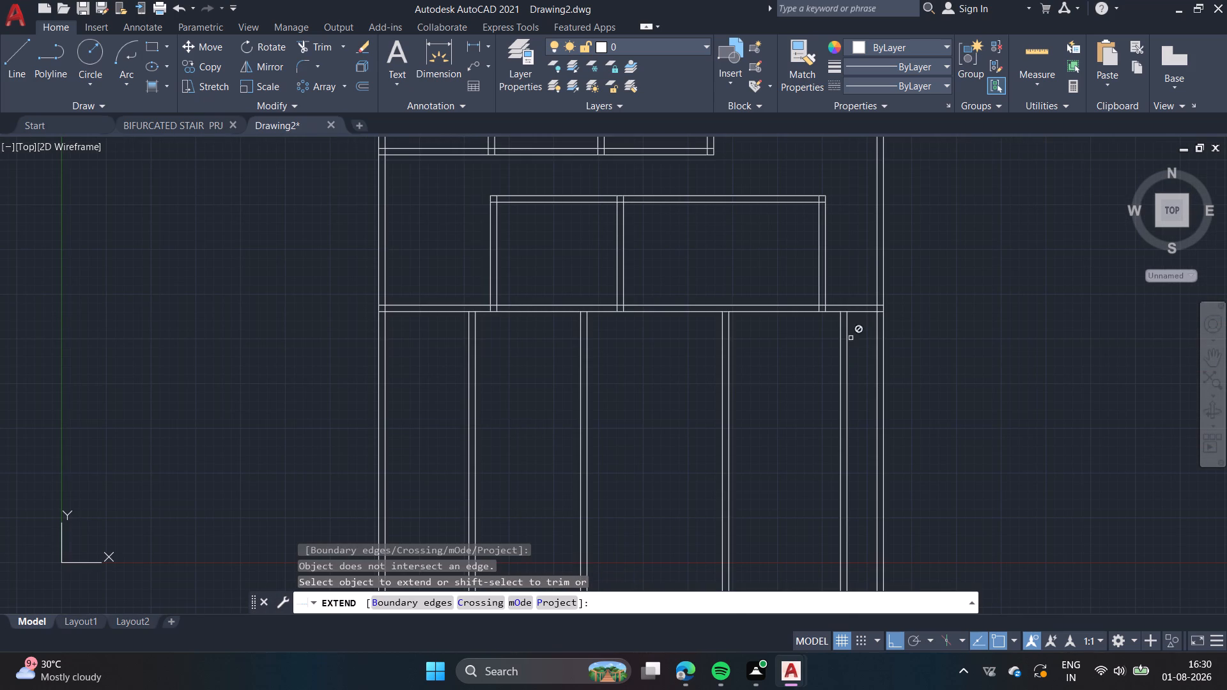
left_click(729, 332)
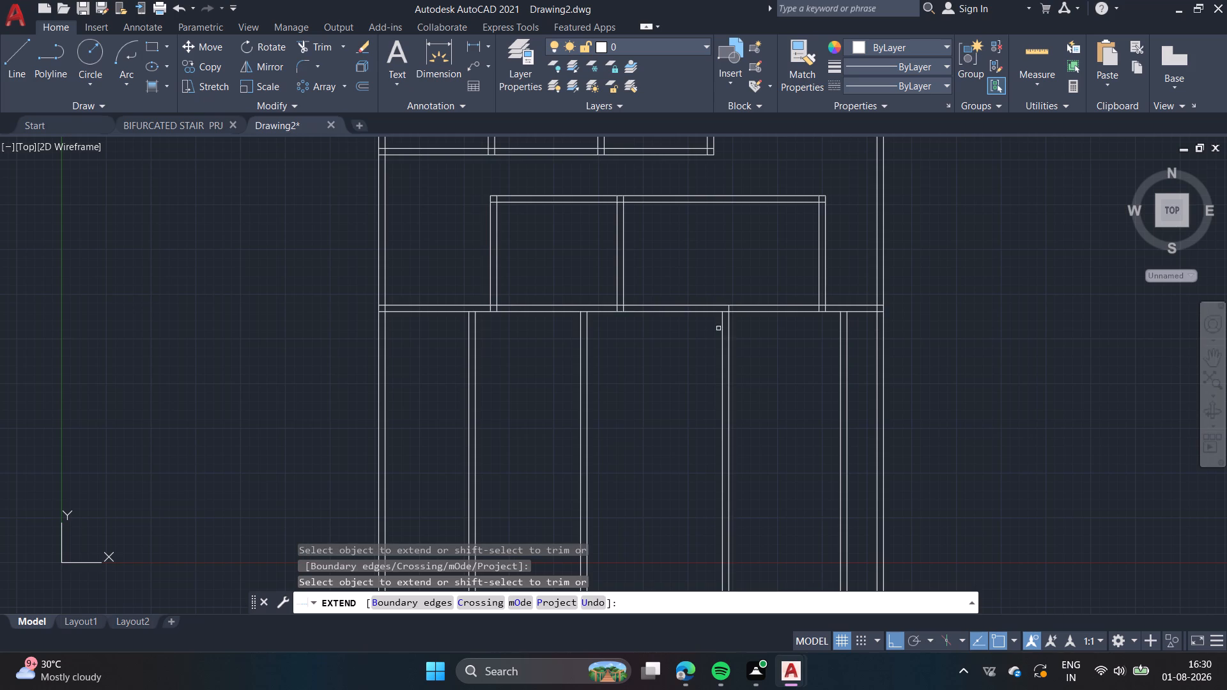
left_click(722, 328)
left_click(729, 322)
left_click(724, 322)
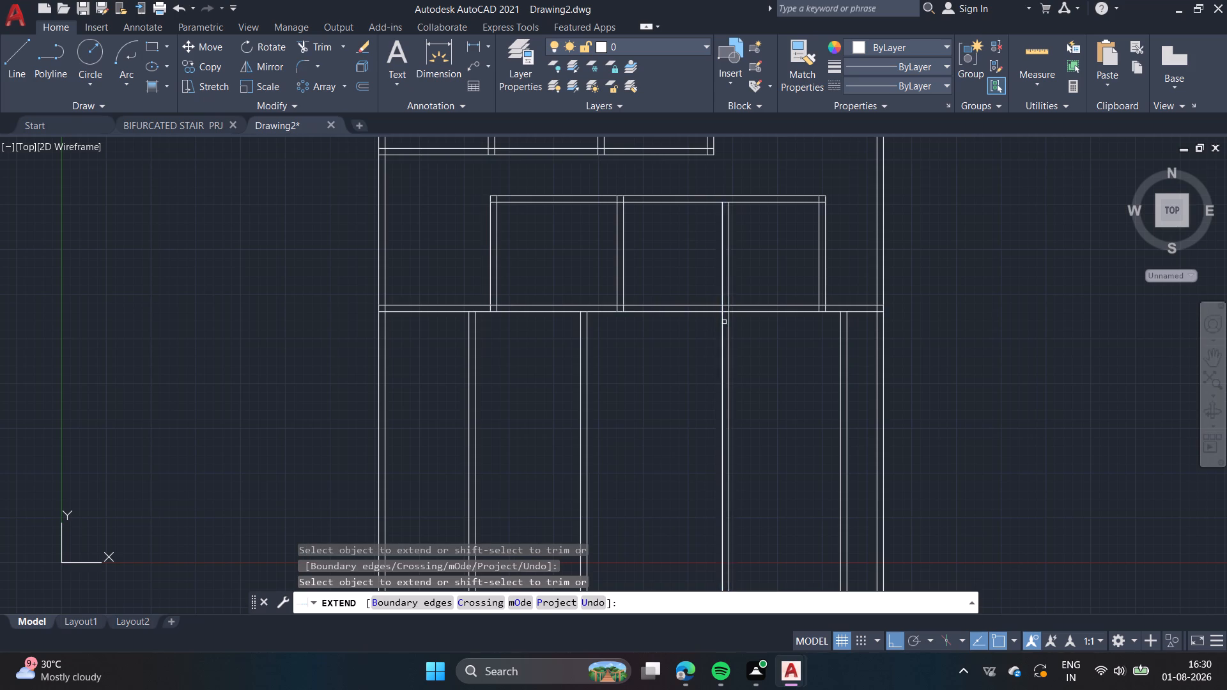
key("Escape")
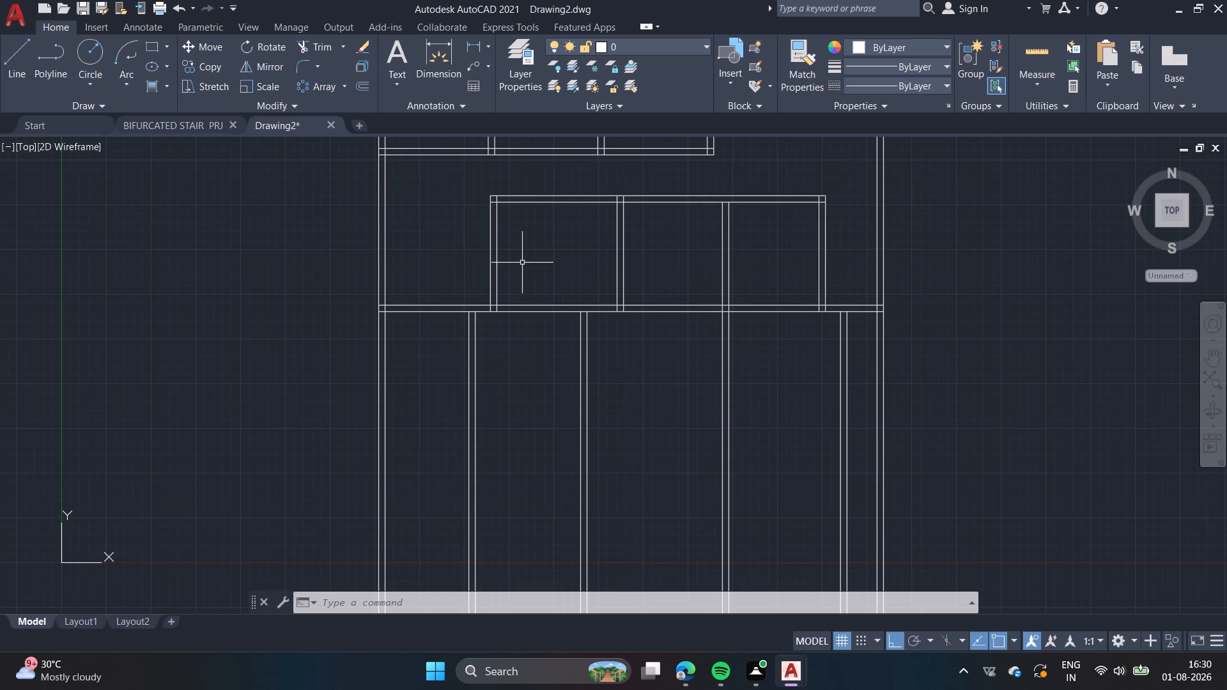
Extend both lines of the westernmost full-height interior wall up to the north line of the fourth horizontal wall.
key("space")
left_click(477, 352)
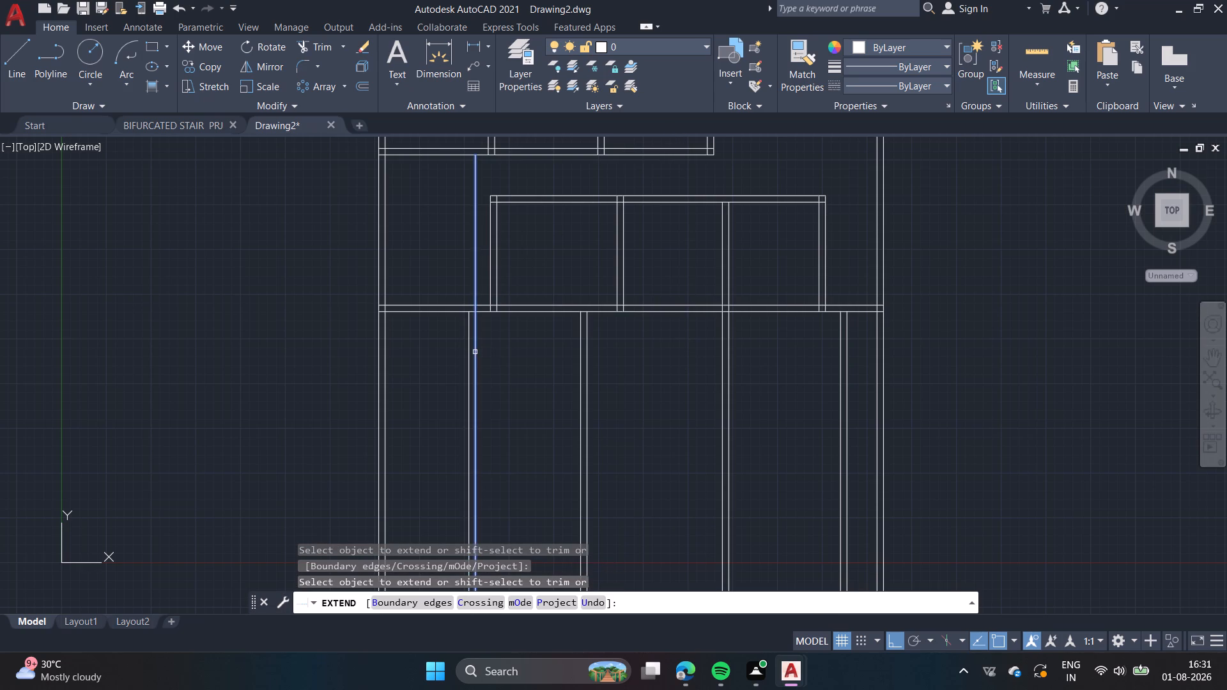
left_click(467, 354)
key("Escape")
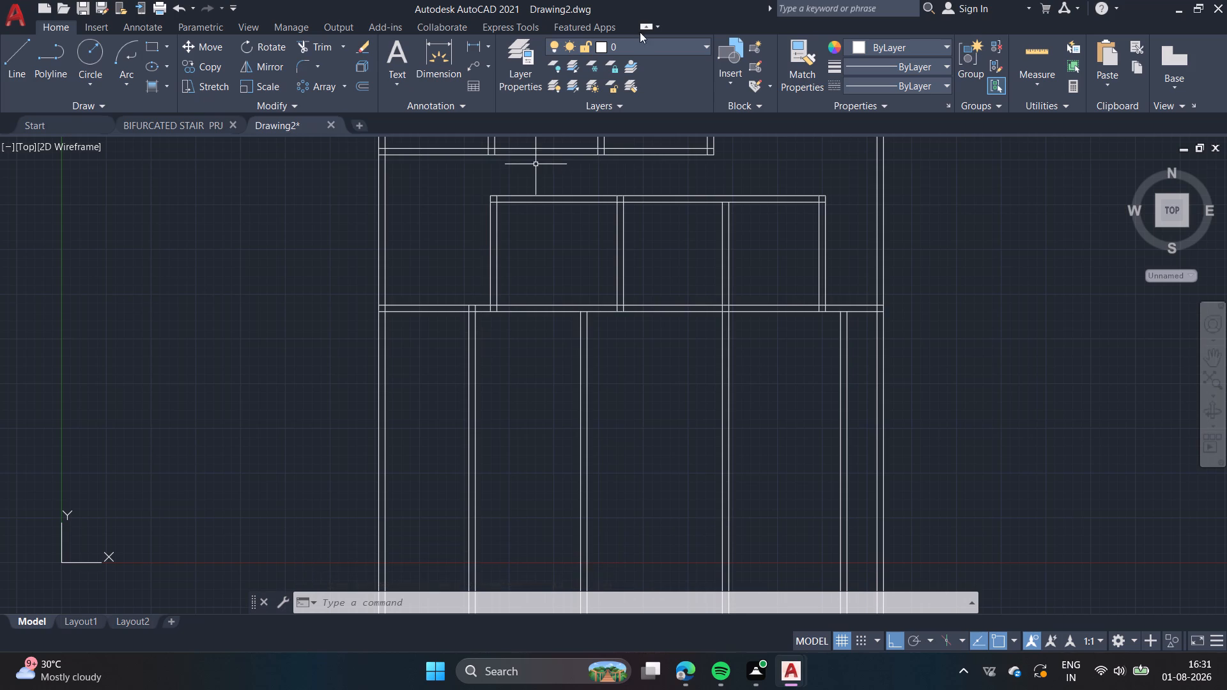
Trim away the fourth horizontal wall west of the westernmost interior wall, including its stubs inside the west outer wall.
left_click(320, 47)
left_click(427, 255)
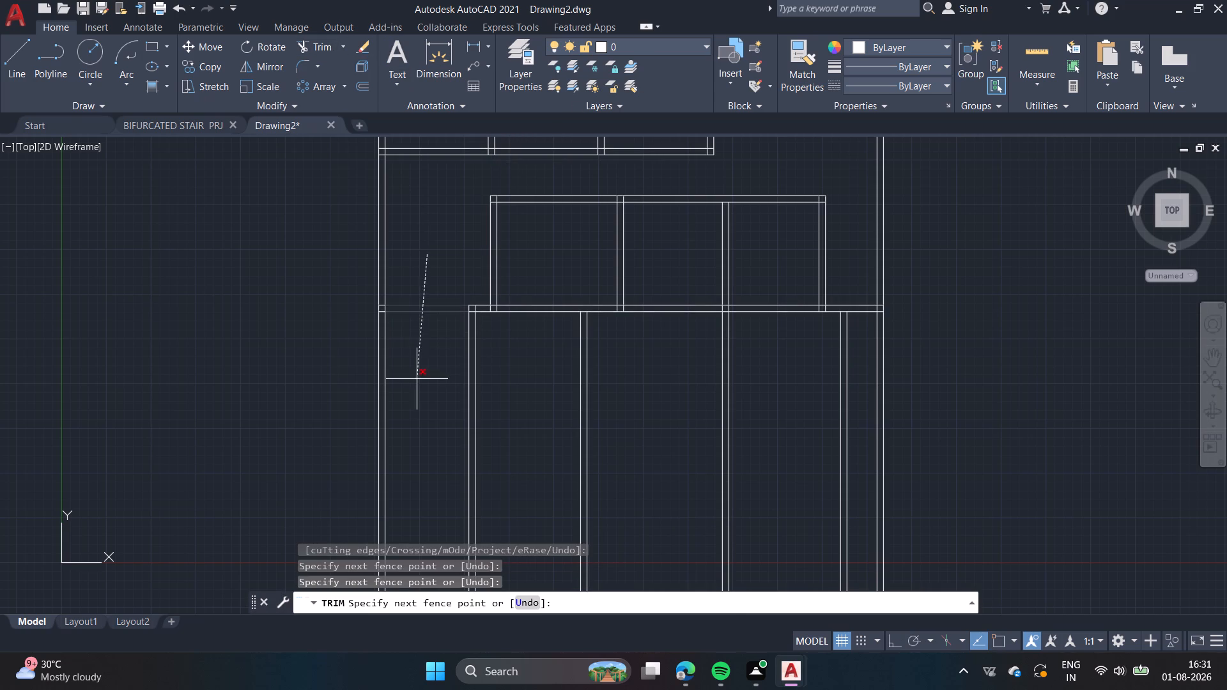
left_click(417, 379)
scroll(383, 336, "up", 5)
middle_click_drag(344, 191, 344, 356)
left_click_drag(336, 353, 337, 346)
left_click(337, 193)
scroll(481, 261, "down", 3)
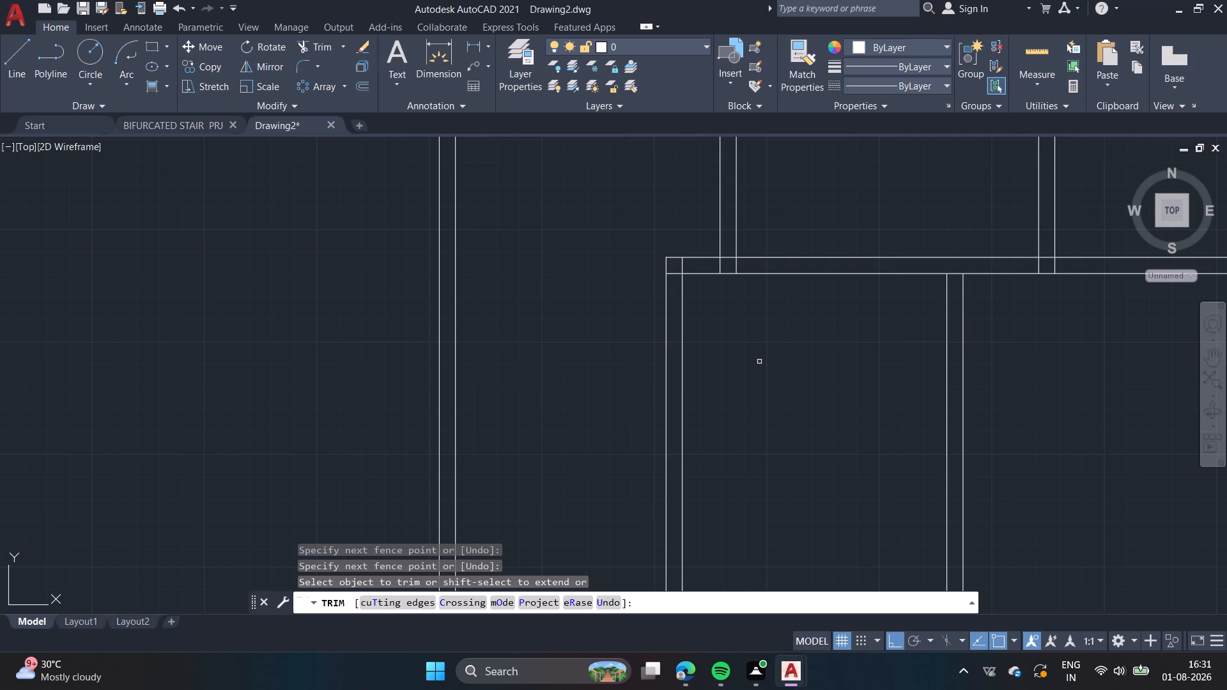
scroll(776, 354, "down", 3)
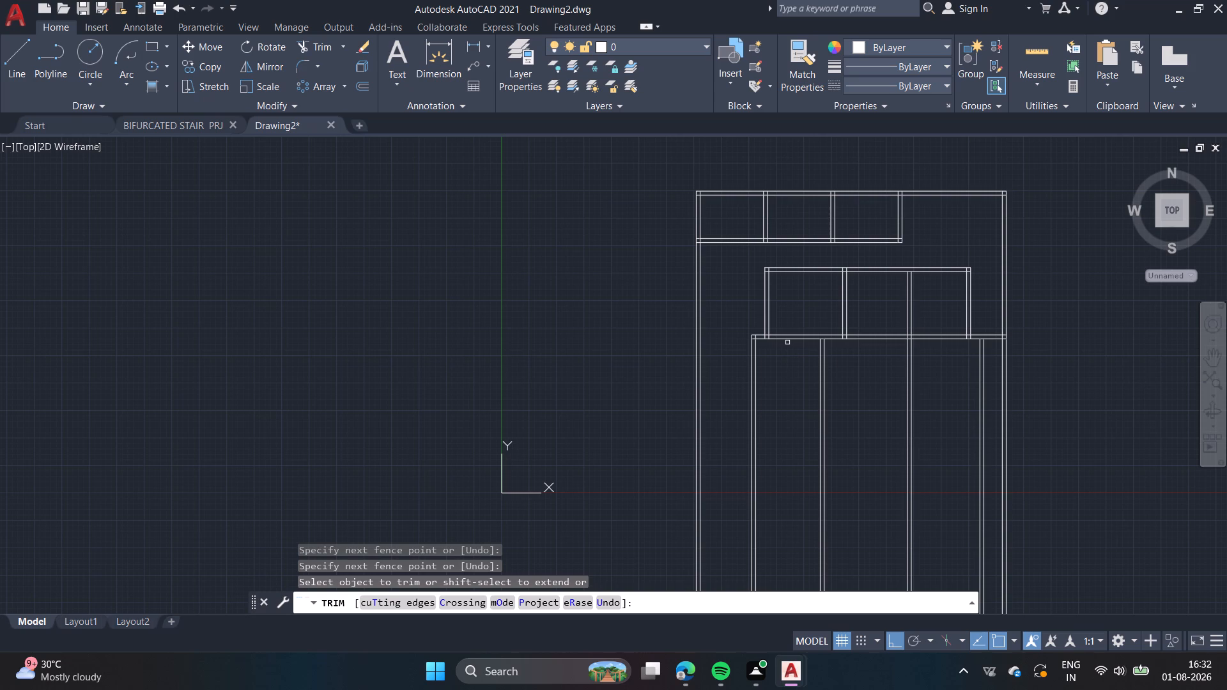
key("Escape")
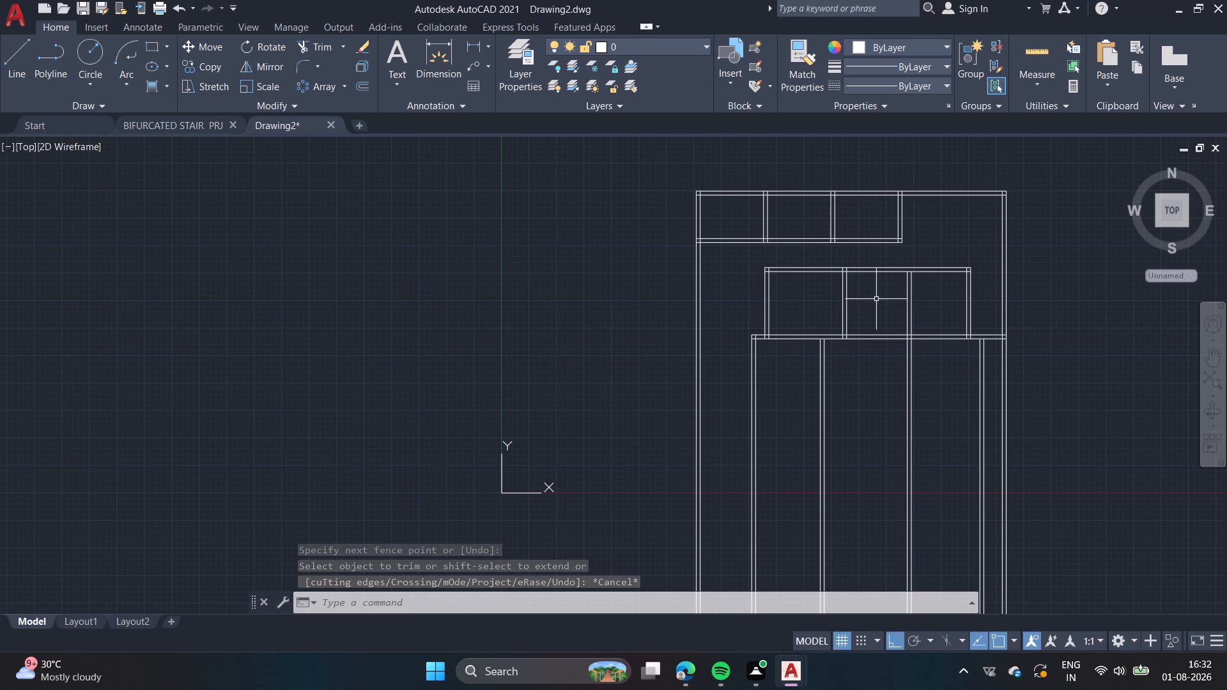
Trim the south line of the fourth horizontal wall between the easternmost interior wall and the east outer wall.
left_click(313, 46)
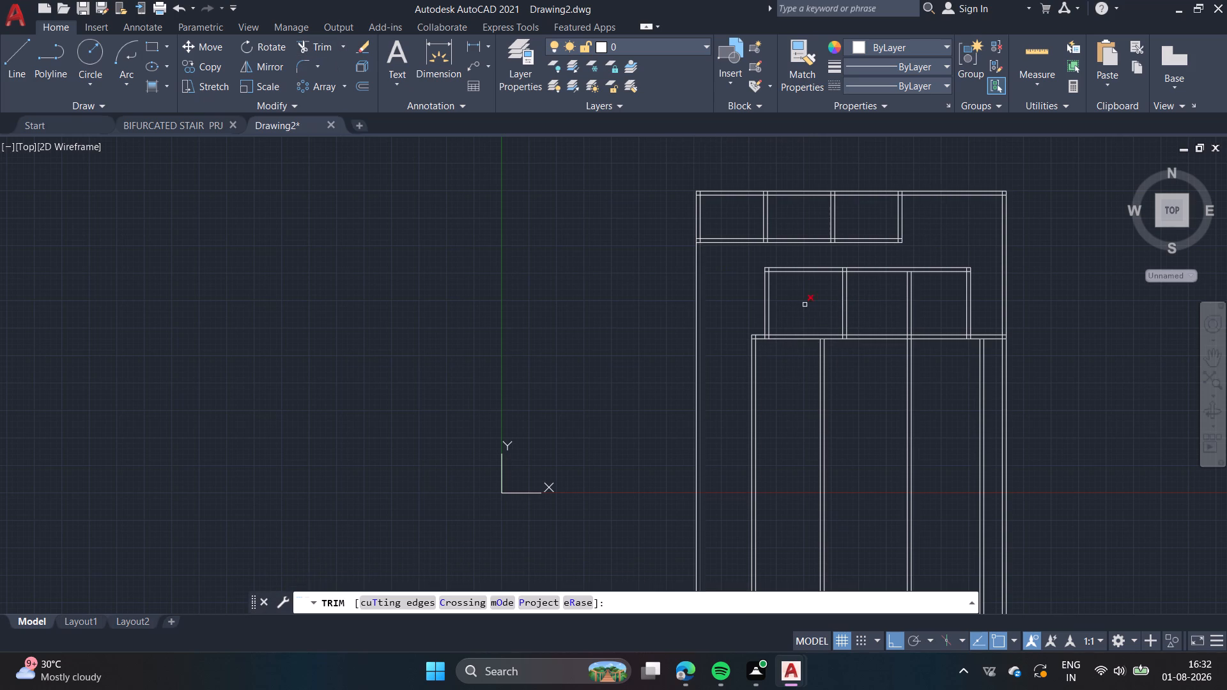
left_click(994, 339)
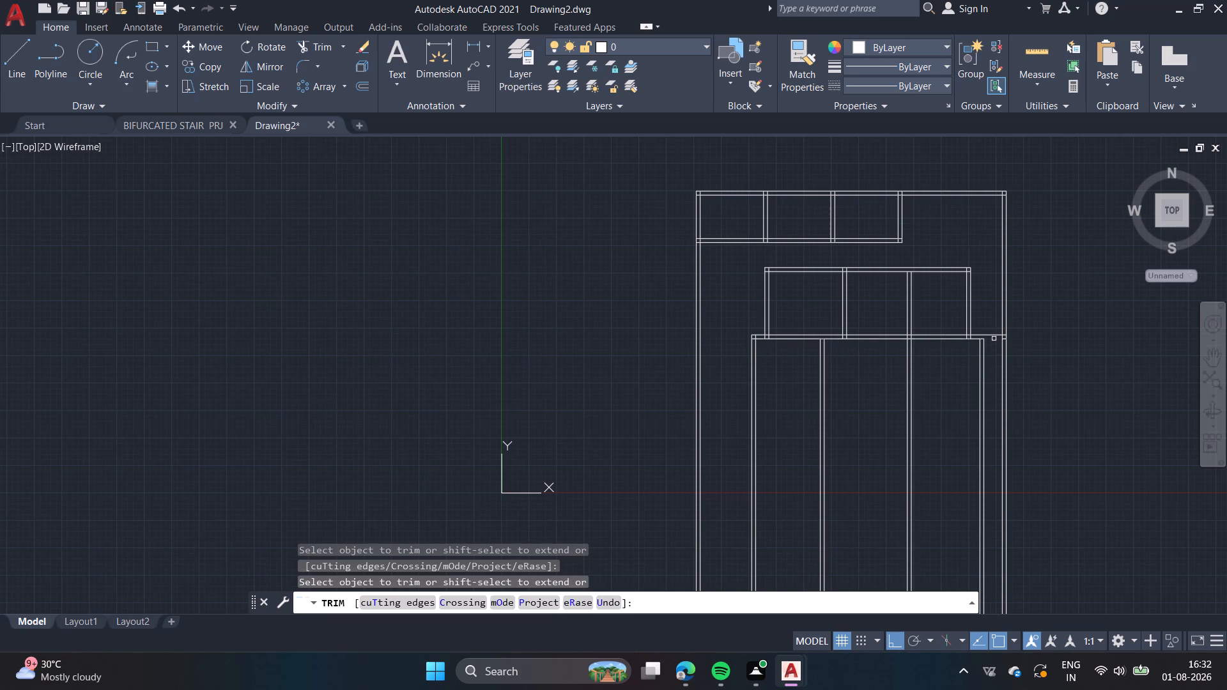
scroll(994, 339, "up", 3)
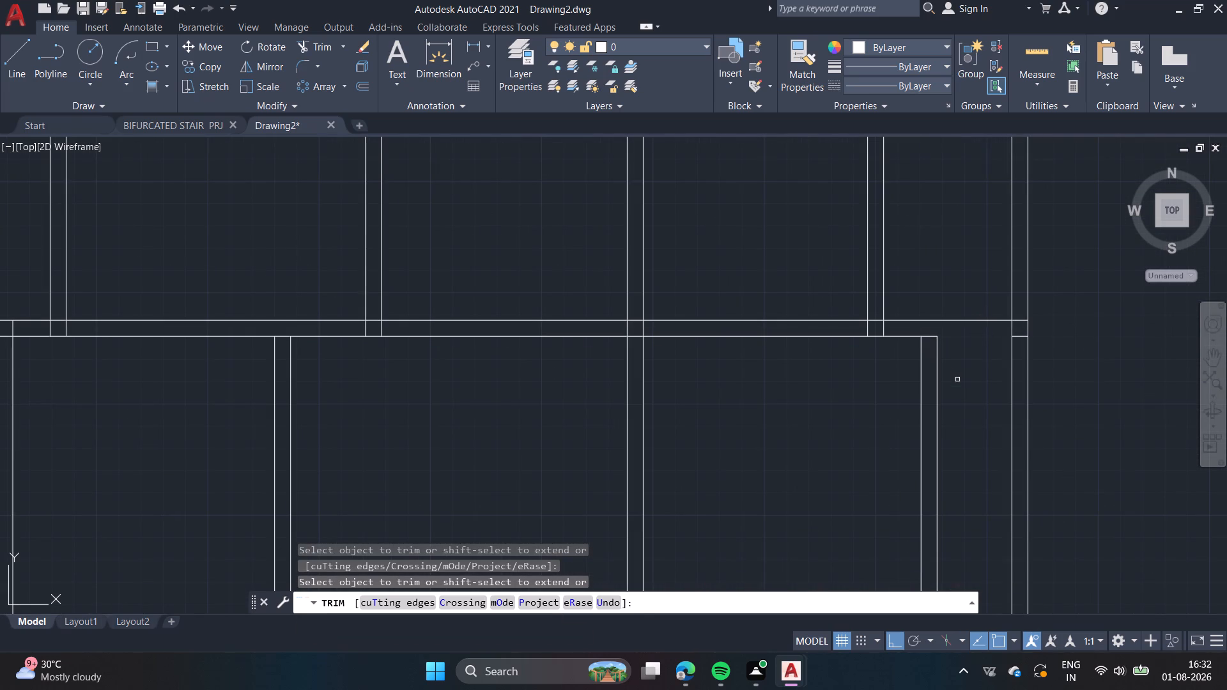
key("Escape")
Extend the east line of the easternmost interior wall up to the north line of the fourth horizontal wall.
type("ex")
key("space")
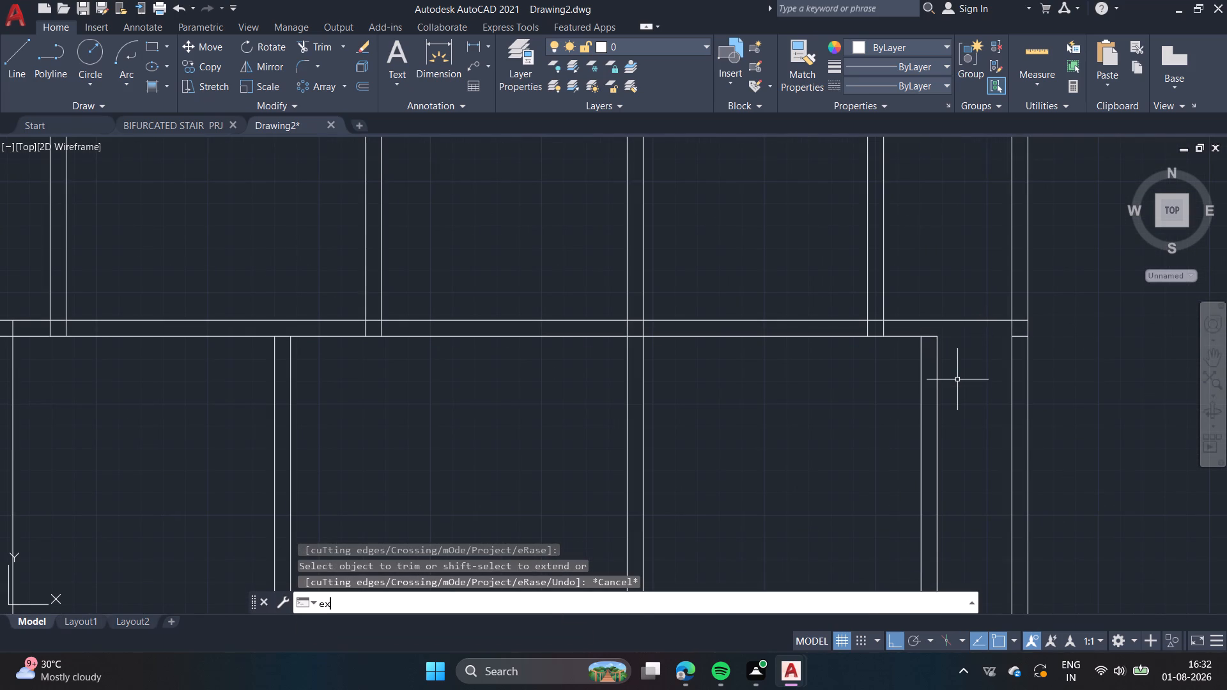
left_click(939, 359)
key("Escape")
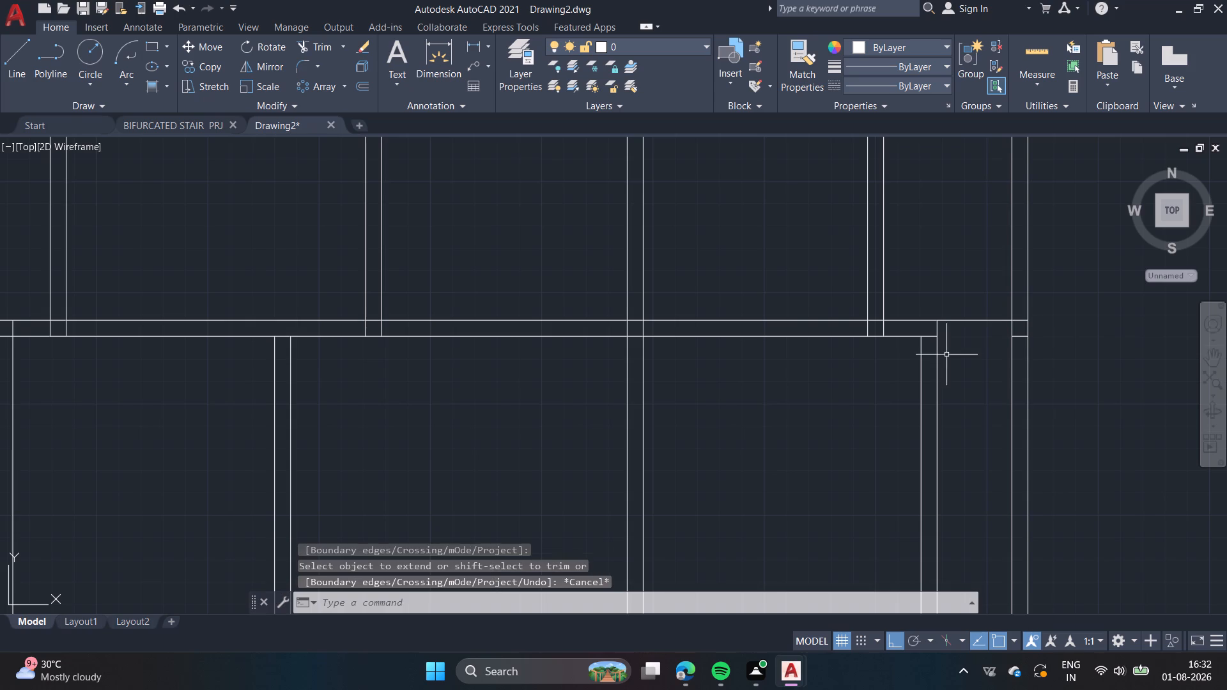
Trim the north line of the fourth horizontal wall east of the easternmost interior wall and remove both stubs inside the east outer wall.
key("r")
key("BackSpace")
type("tr")
key("space")
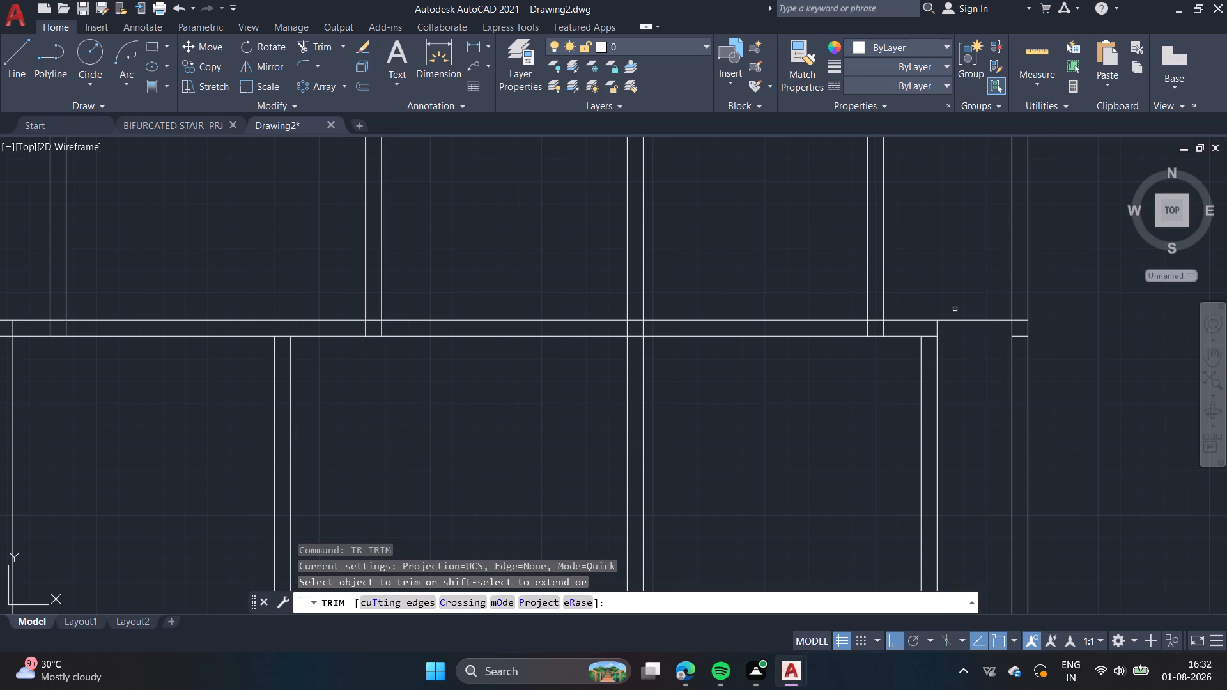
left_click(957, 318)
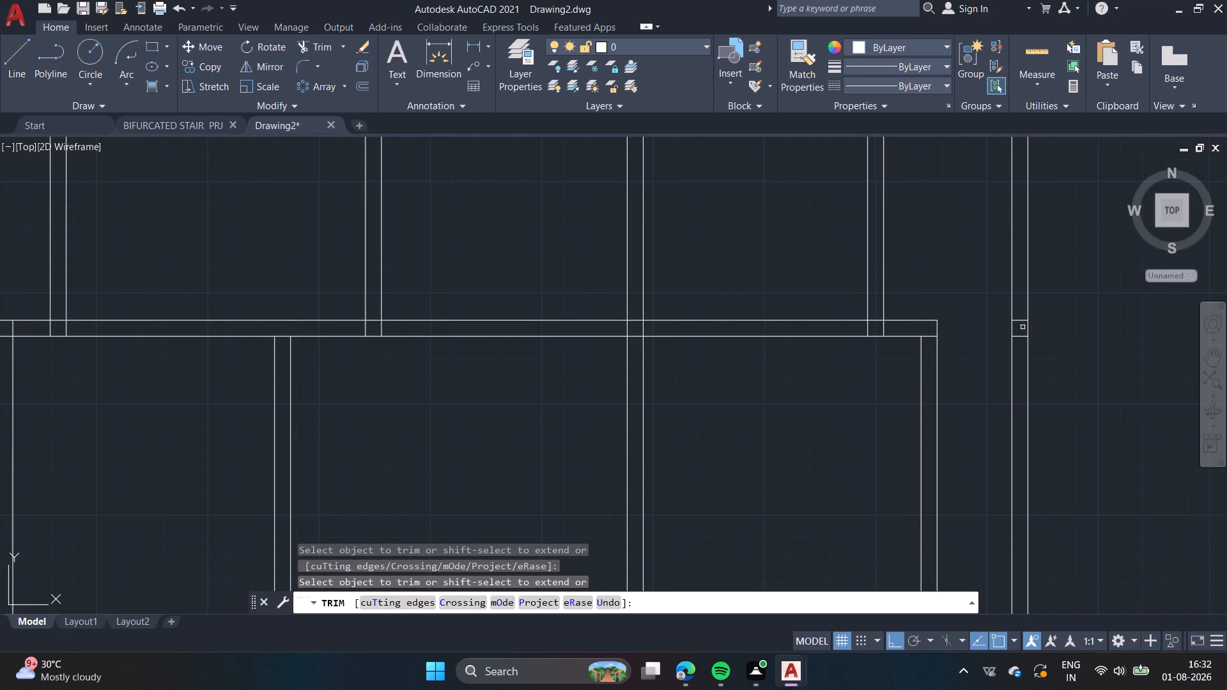
left_click(1022, 321)
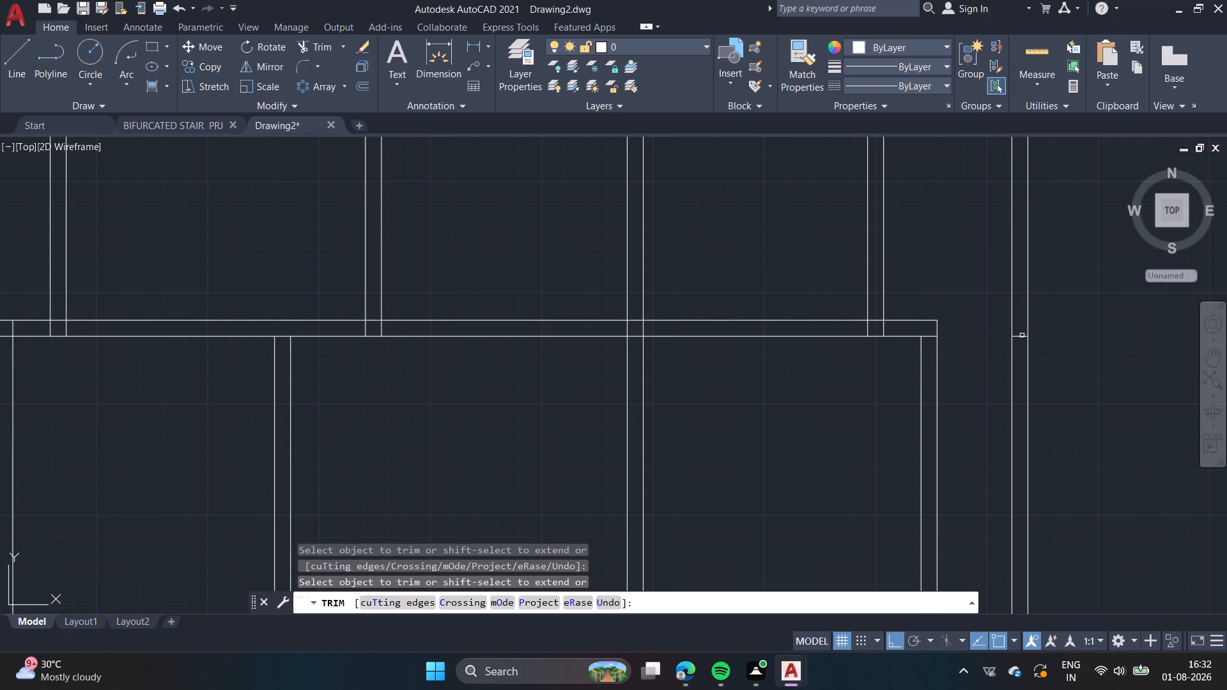
left_click(1022, 335)
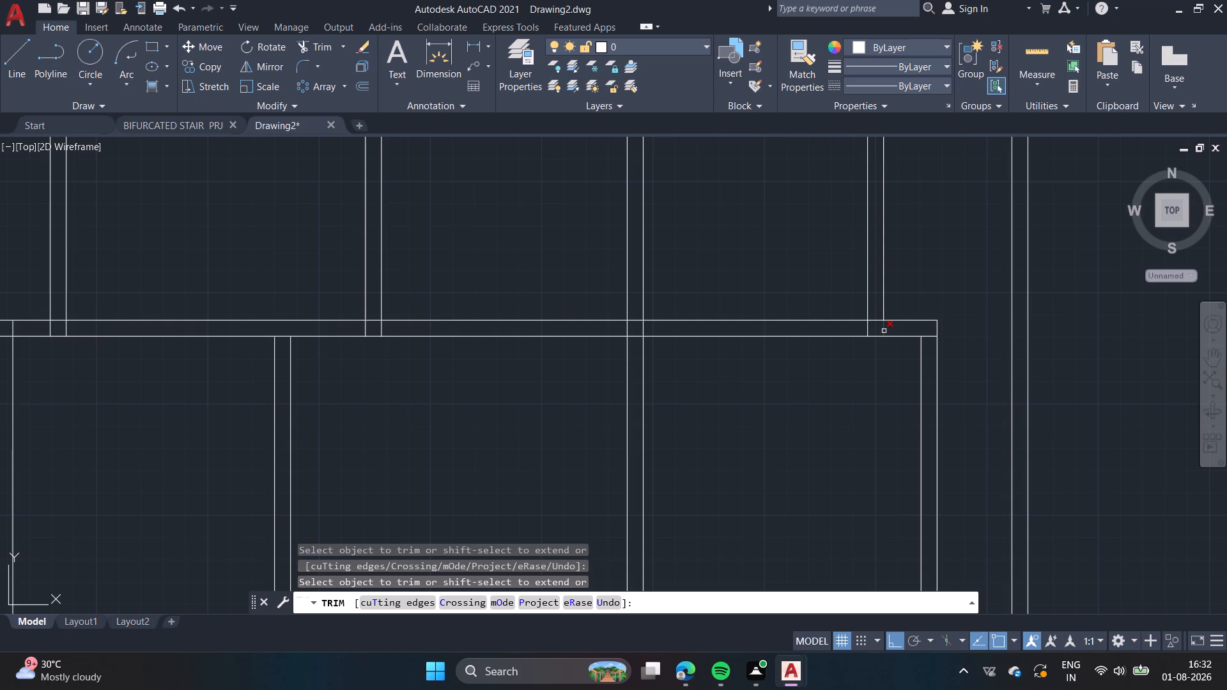
Trim the overlapping segments where the middle rooms' east wall and the easternmost lower wall meet the fourth horizontal wall.
left_click(884, 331)
left_click(928, 338)
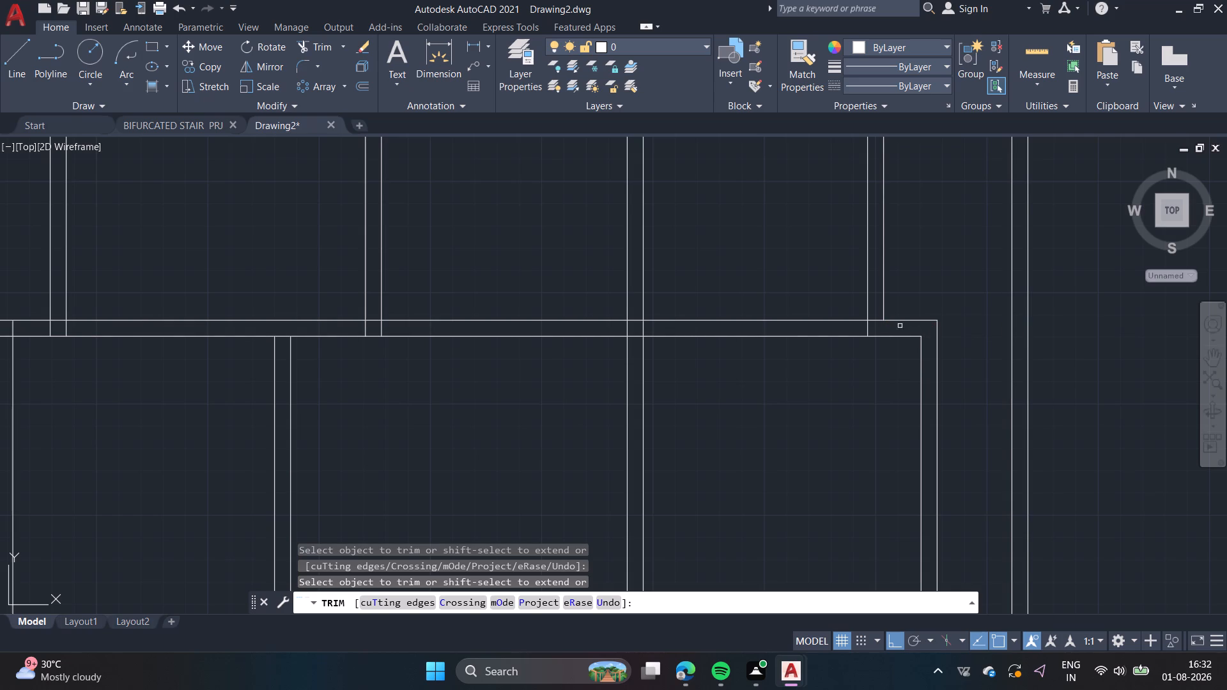
left_click(868, 329)
left_click(874, 320)
key("Escape")
Look over the wall junctions along the fourth horizontal wall and the overall plan layout.
scroll(849, 385, "down", 2)
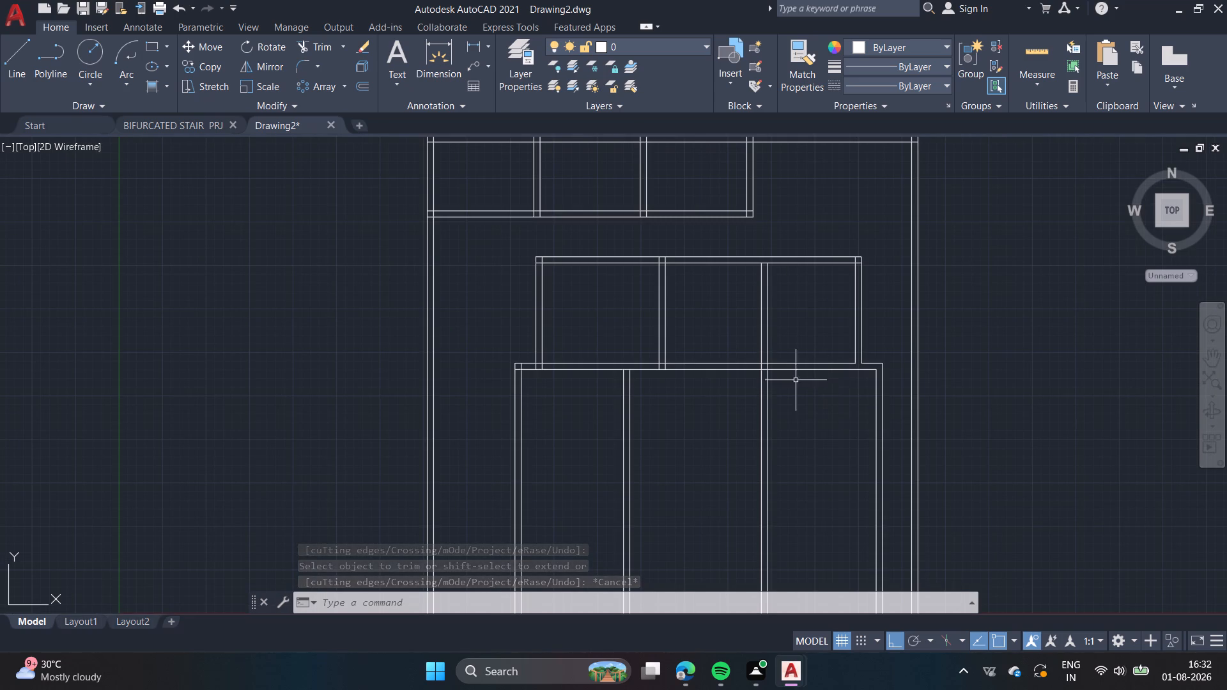
scroll(767, 372, "up", 1)
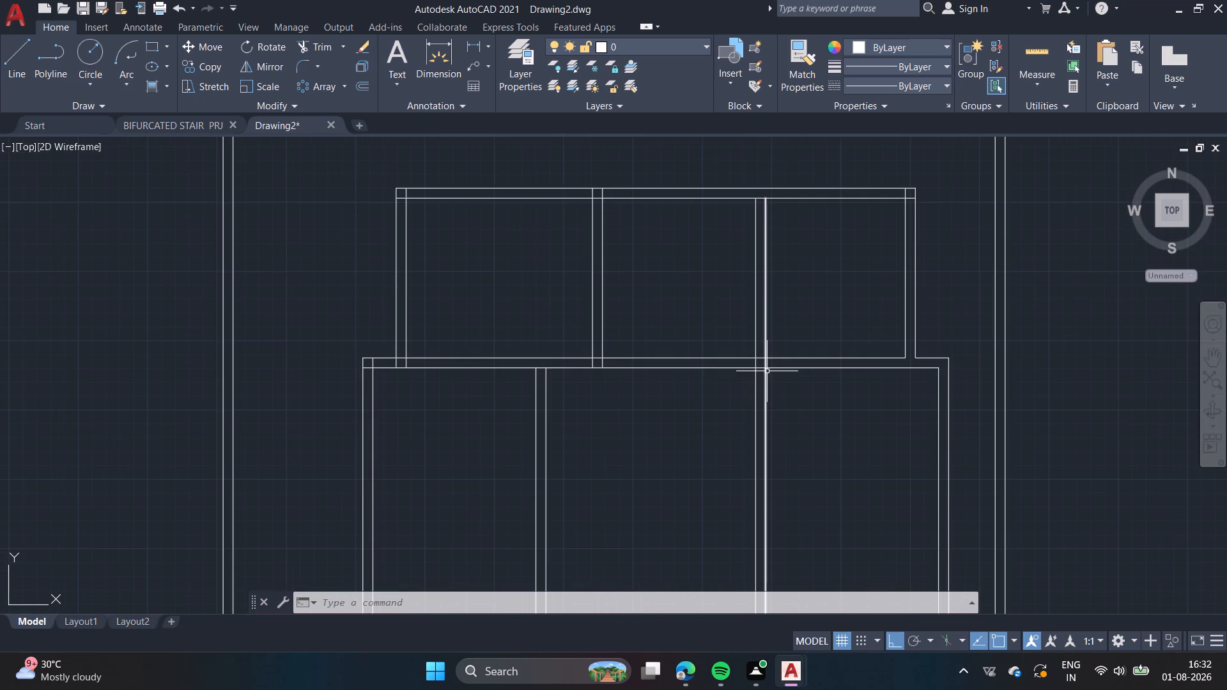
scroll(767, 371, "up", 1)
scroll(877, 434, "down", 5)
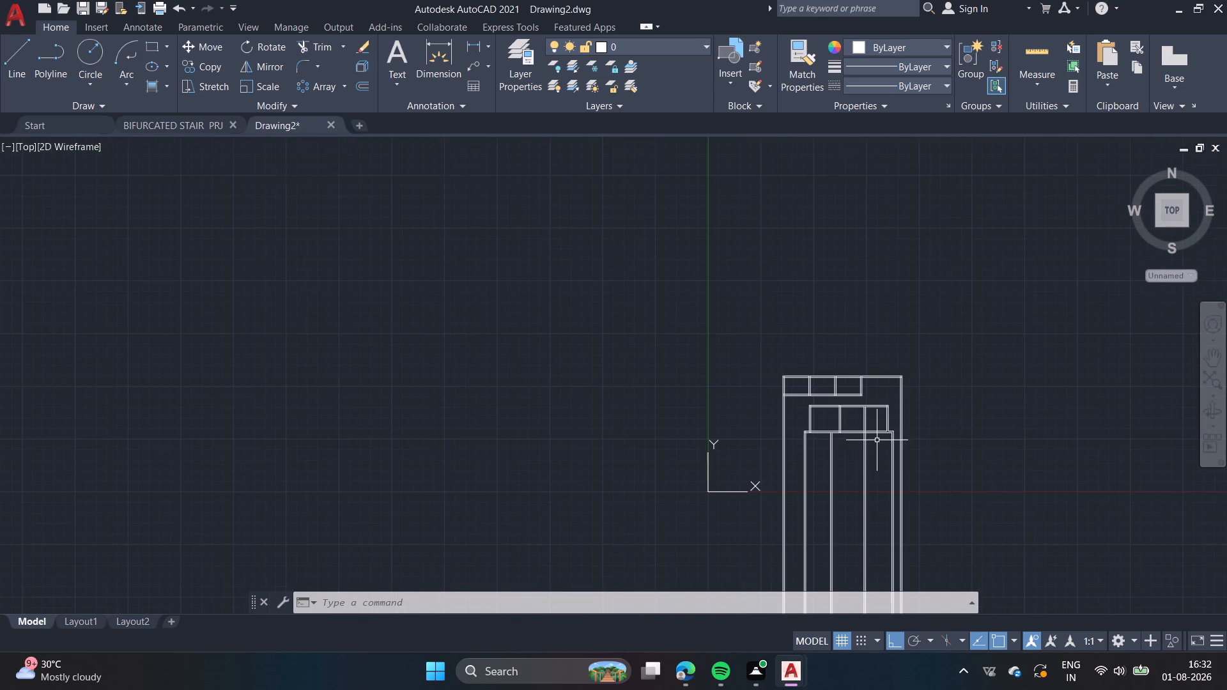
scroll(875, 443, "up", 3)
middle_click_drag(869, 456, 951, 339)
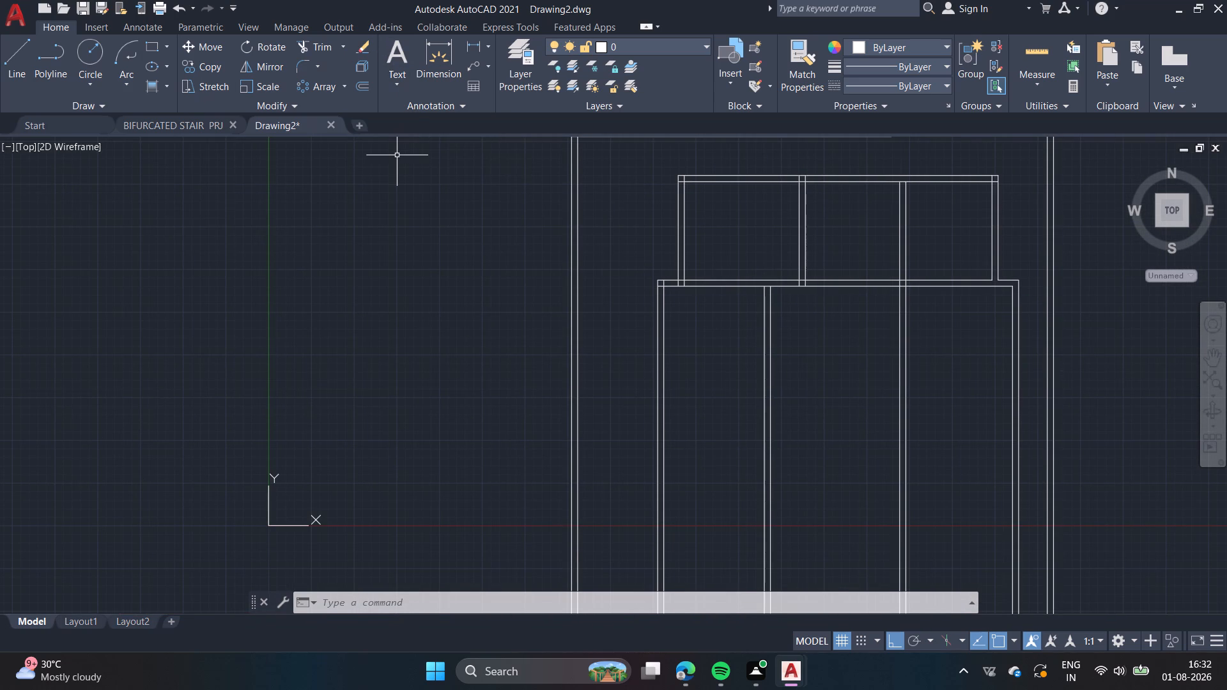
scroll(447, 131, "down", 3)
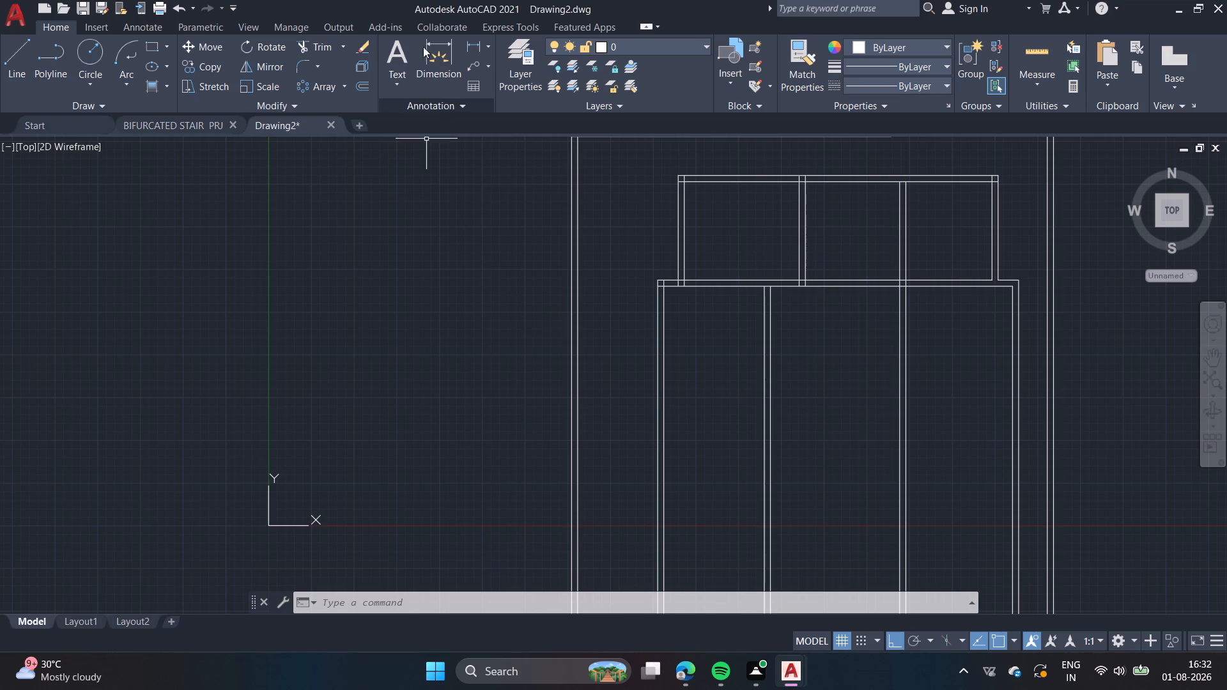
scroll(741, 252, "down", 2)
middle_click_drag(746, 241, 726, 263)
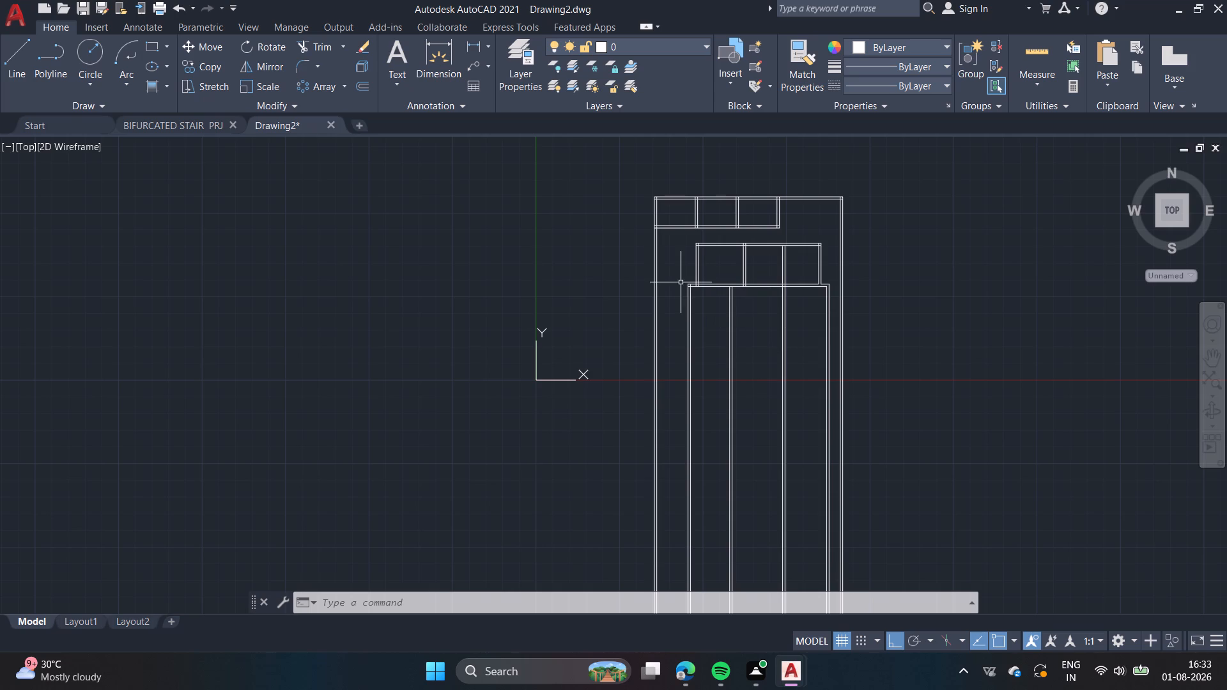
Offset the south line of the fourth horizontal wall 11'6" southward across the lower rooms.
left_click(364, 89)
scroll(827, 316, "up", 3)
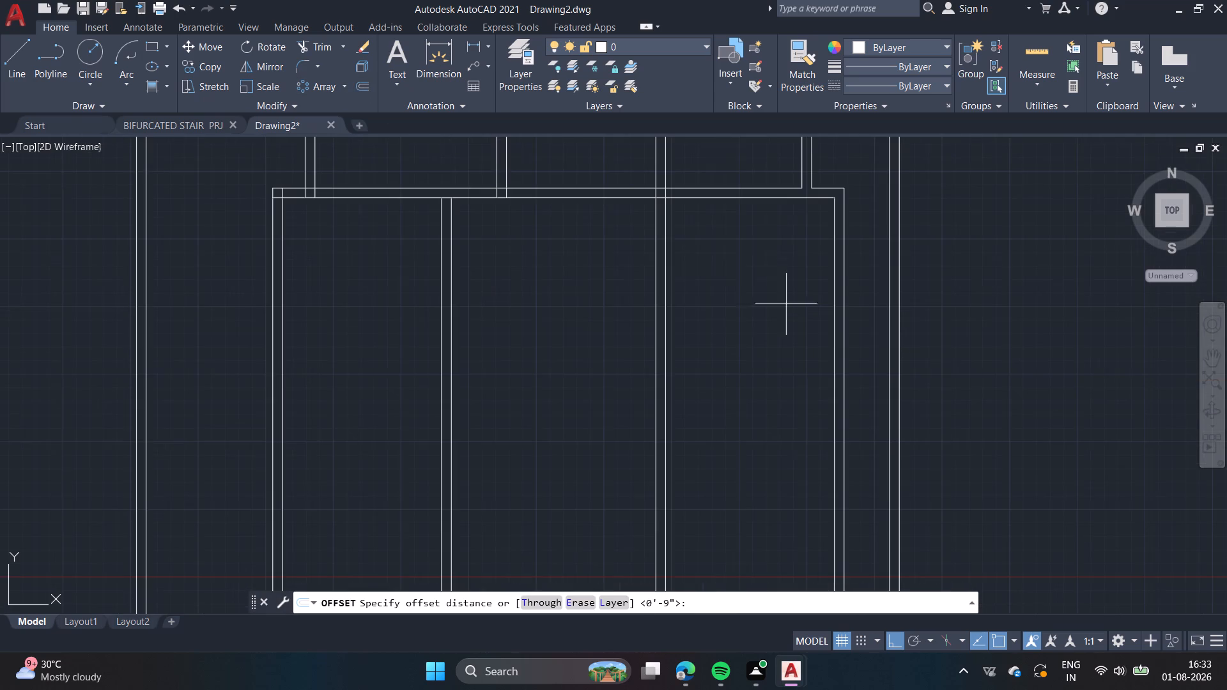
left_click(370, 199)
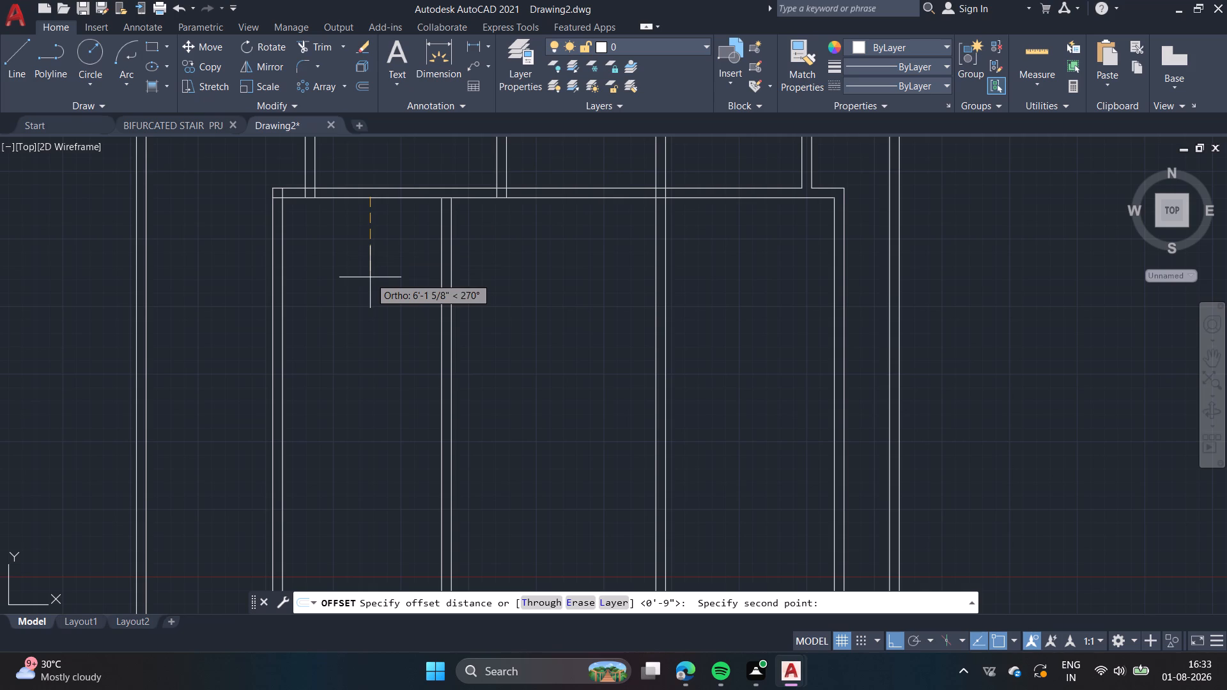
type("11'")
type("6\"")
key("Return")
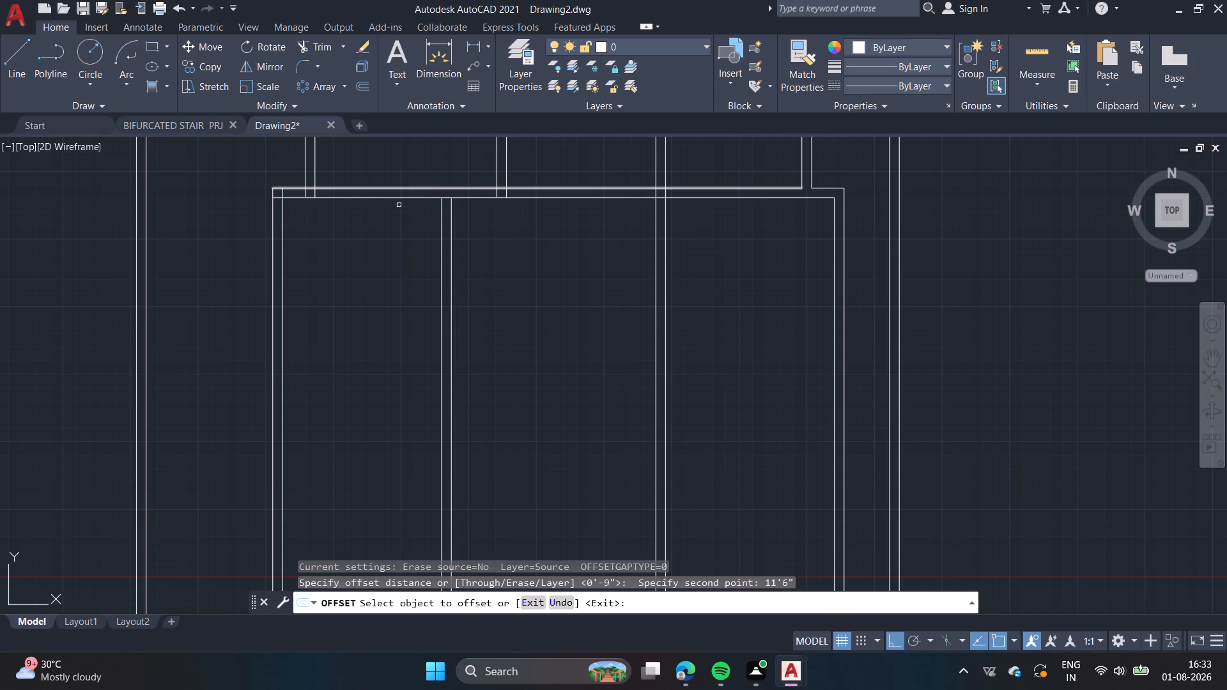
left_click(399, 200)
left_click(400, 199)
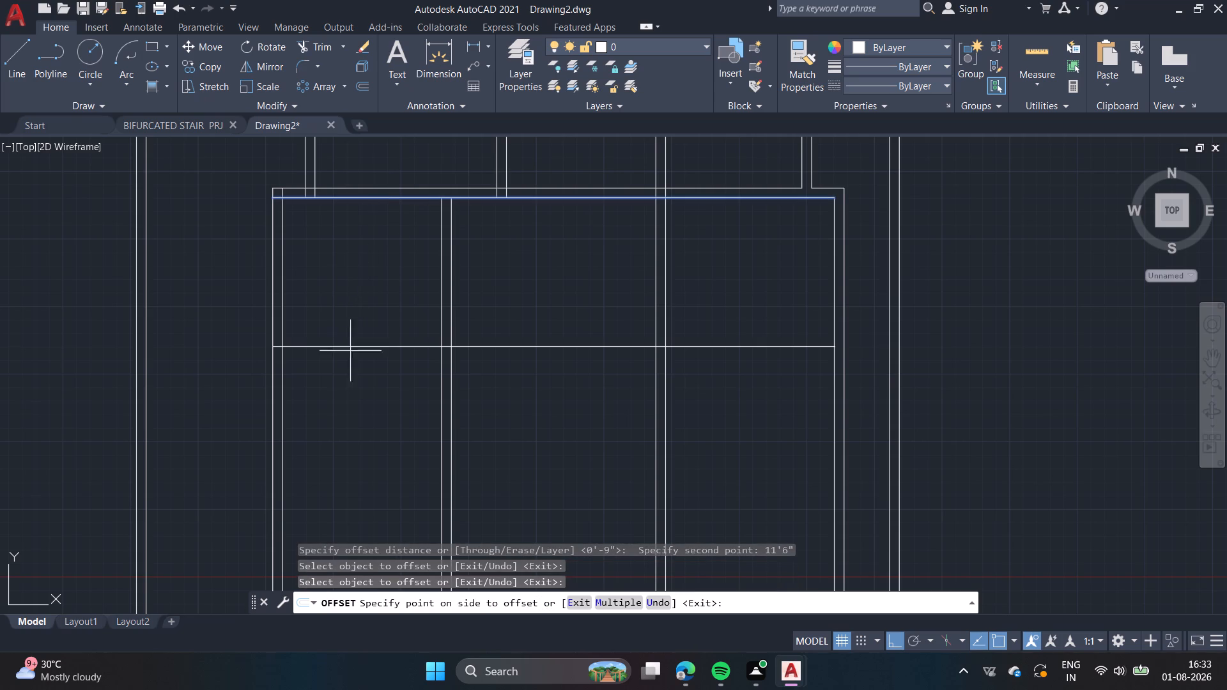
left_click(337, 378)
key("space")
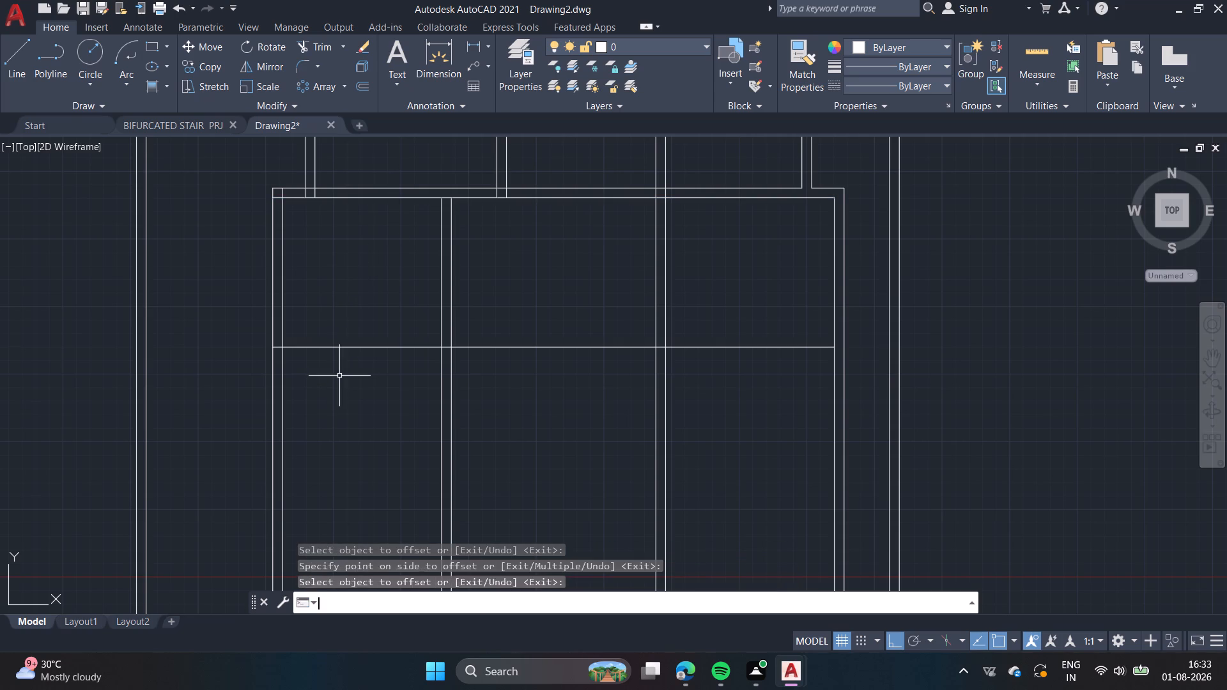
Offset the new horizontal line 9" southward to form the fifth horizontal wall.
key("space")
left_click(349, 348)
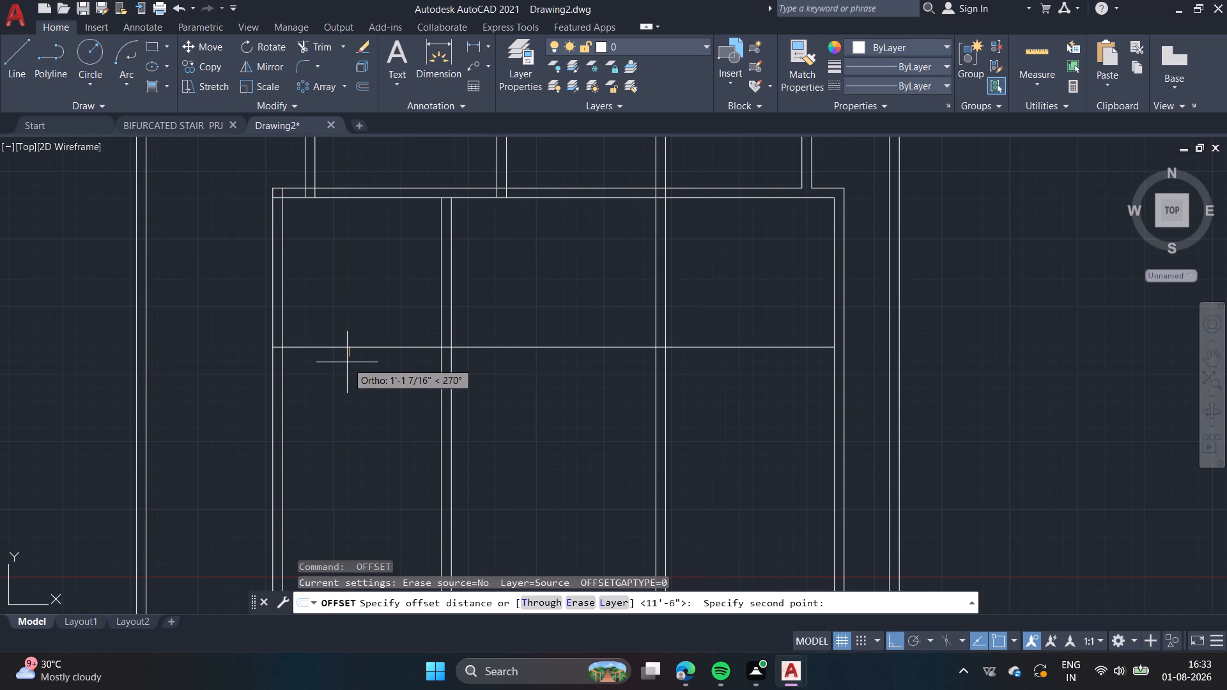
type("9\"")
key("Return")
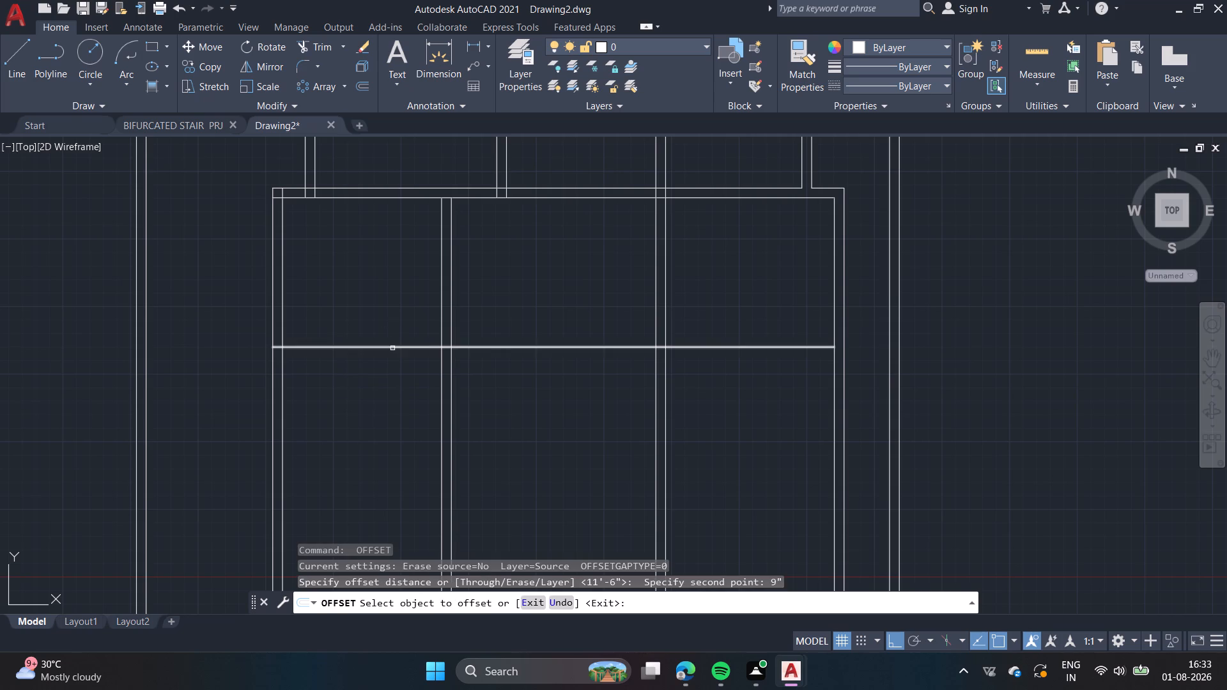
left_click(392, 348)
left_click(367, 402)
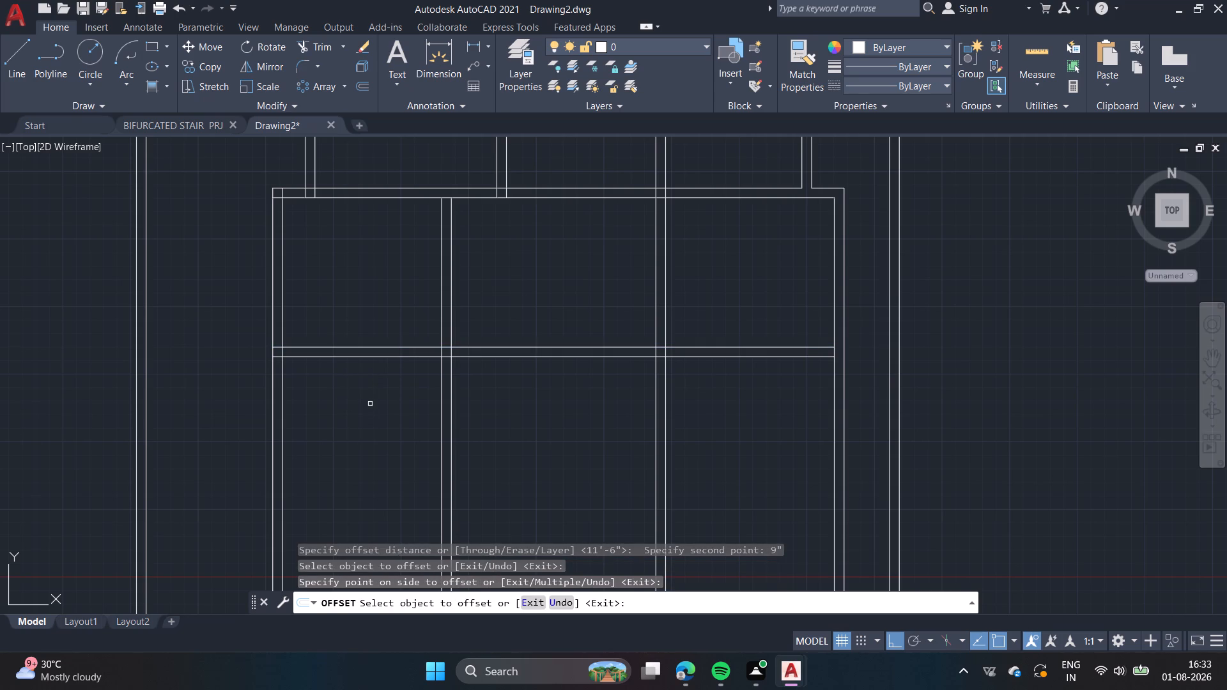
key("Escape")
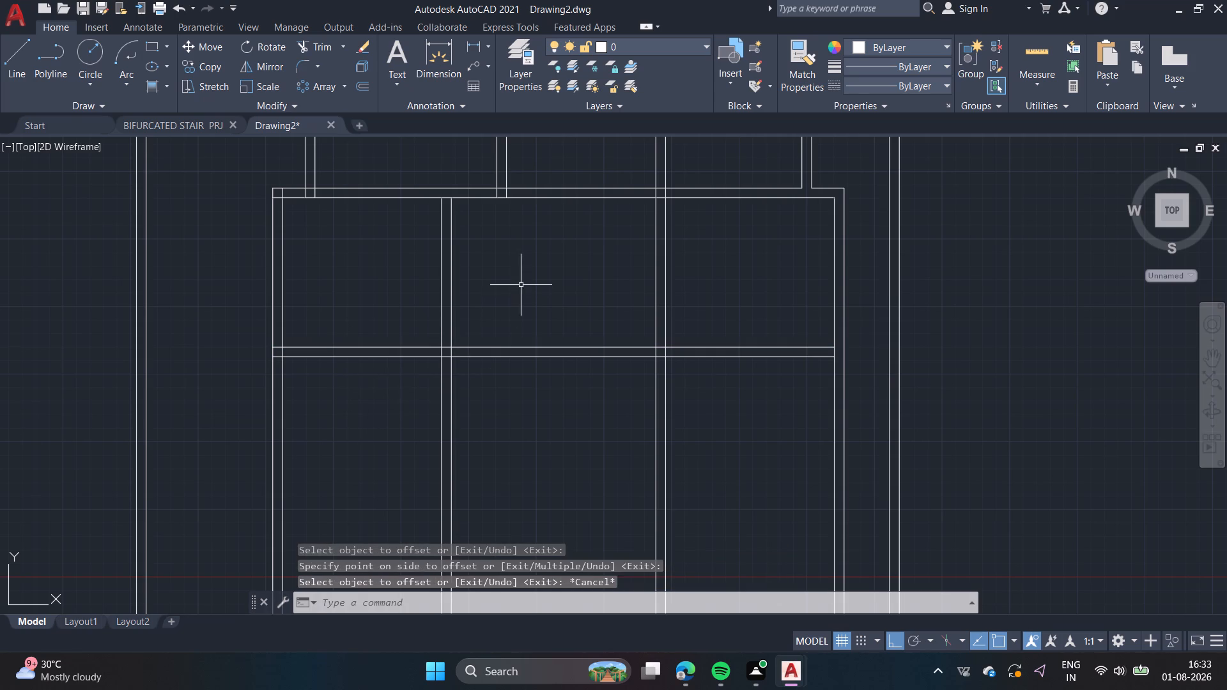
Trim both lines of the fifth horizontal wall out of the central lower room, between the two interior vertical walls.
left_click(323, 43)
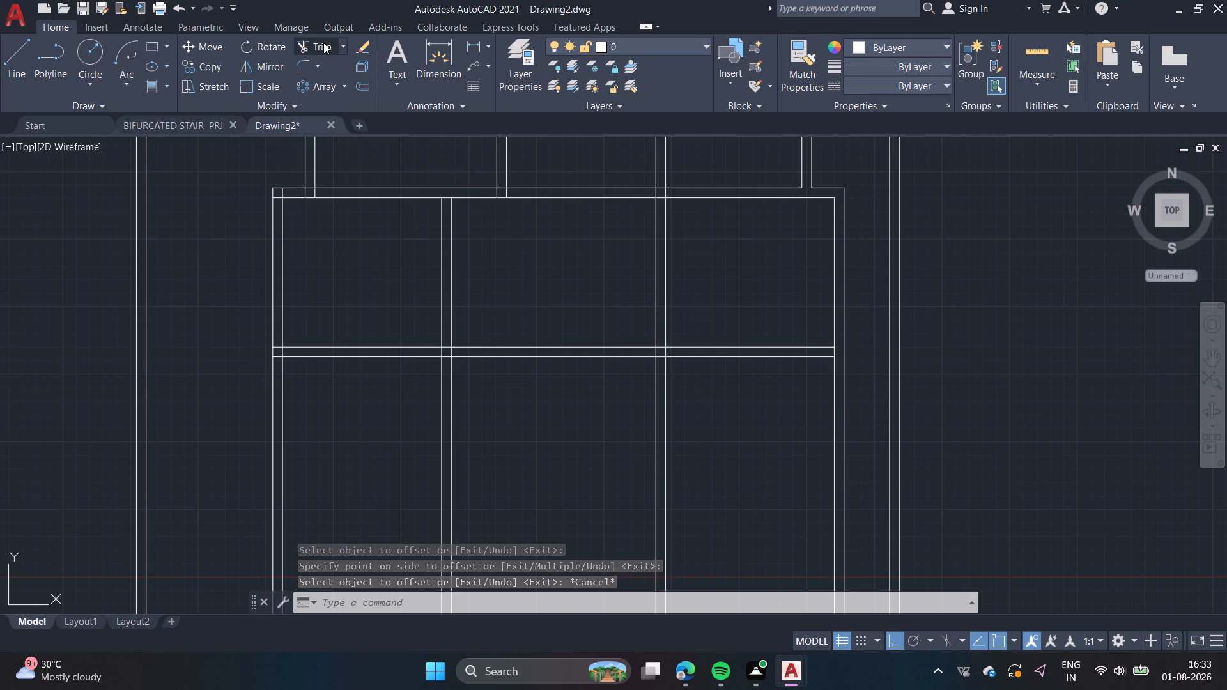
left_click_drag(597, 279, 585, 292)
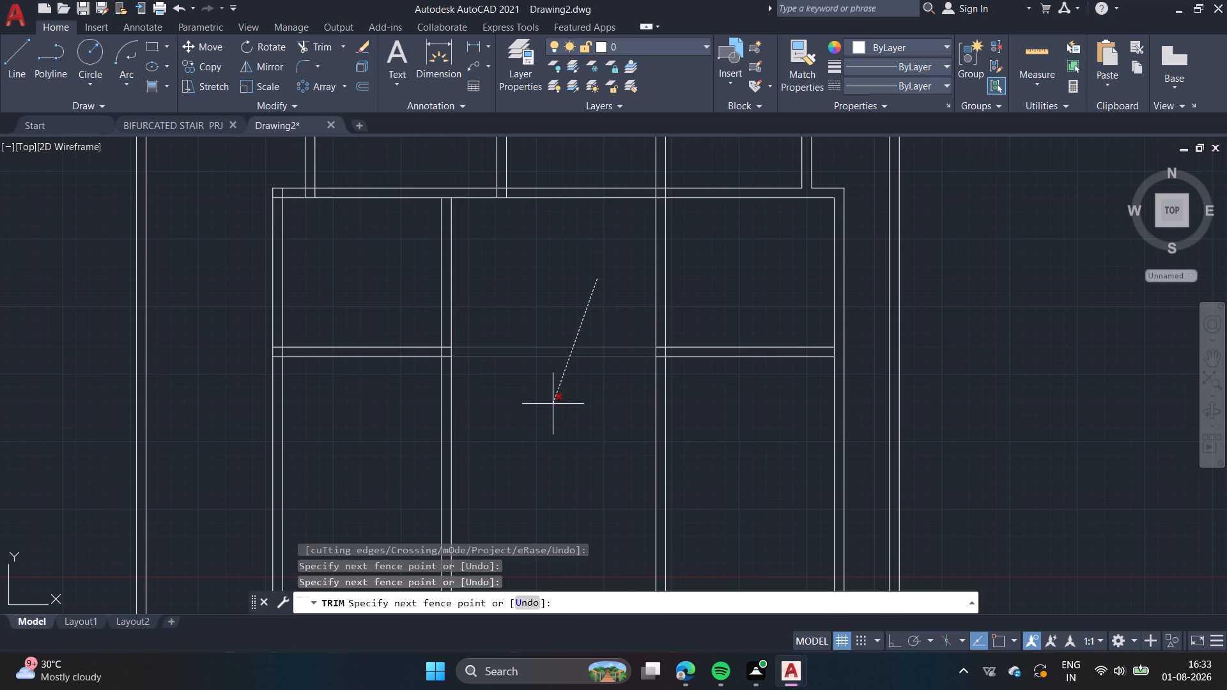
left_click(553, 404)
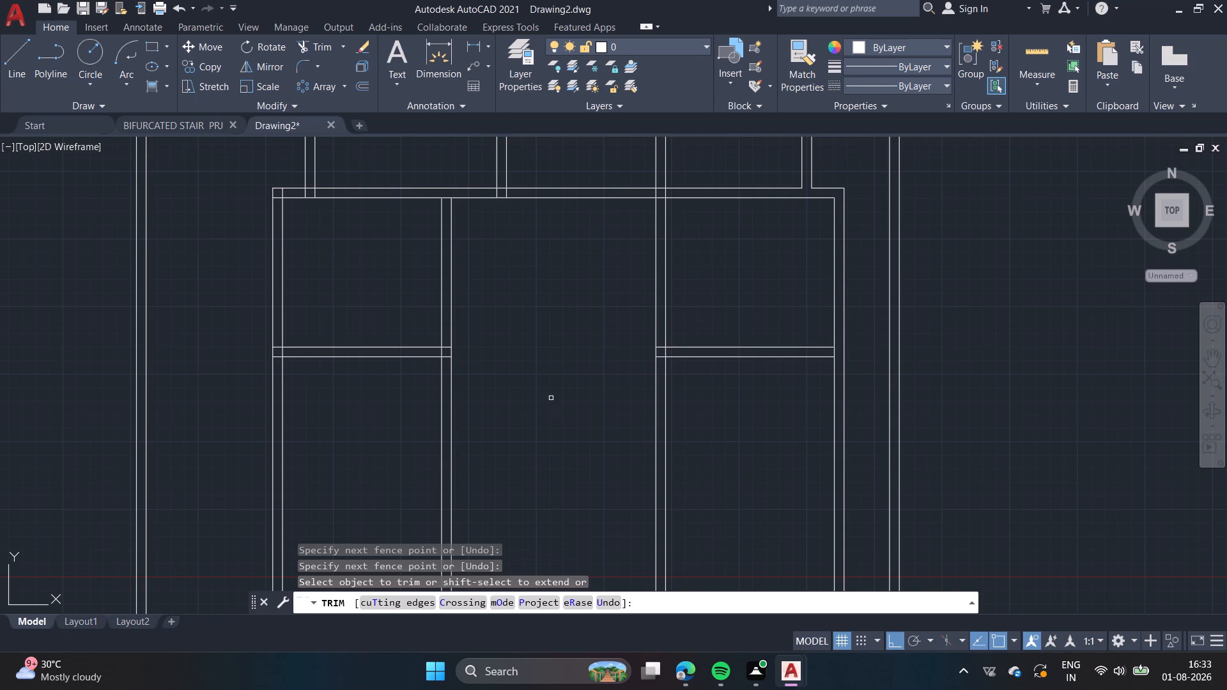
key("Escape")
Offset the south line of the fourth horizontal wall 21'7.5" southward across the lower rooms.
left_click(366, 88)
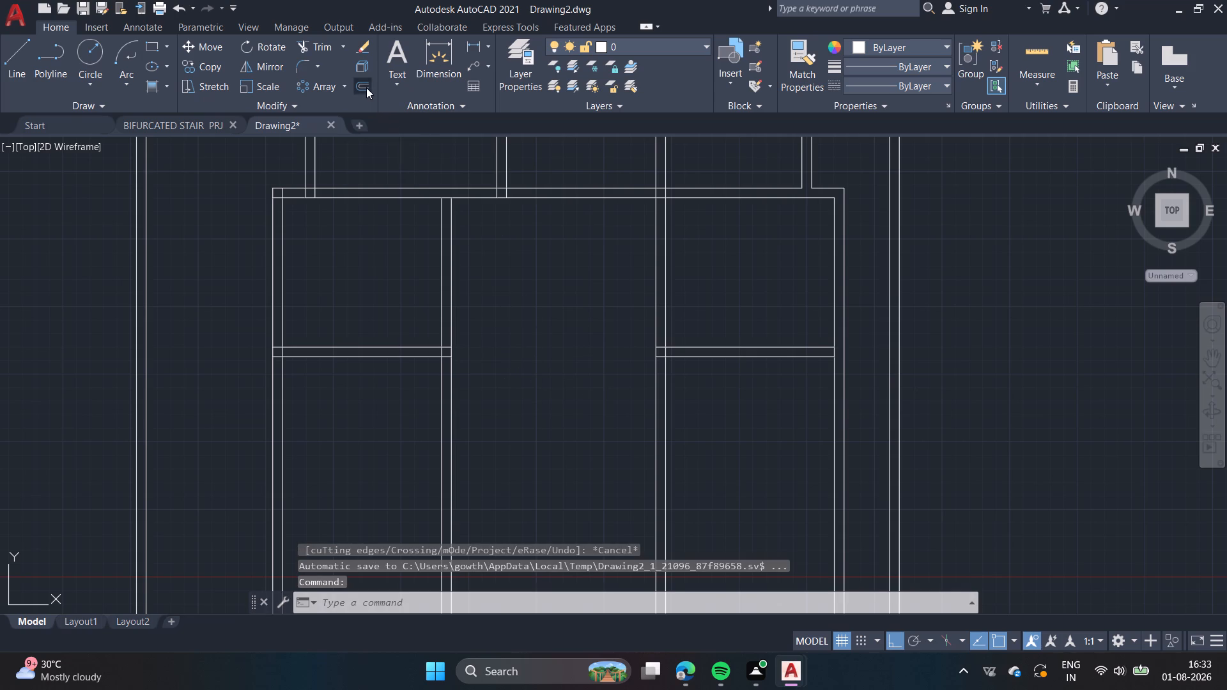
left_click(566, 200)
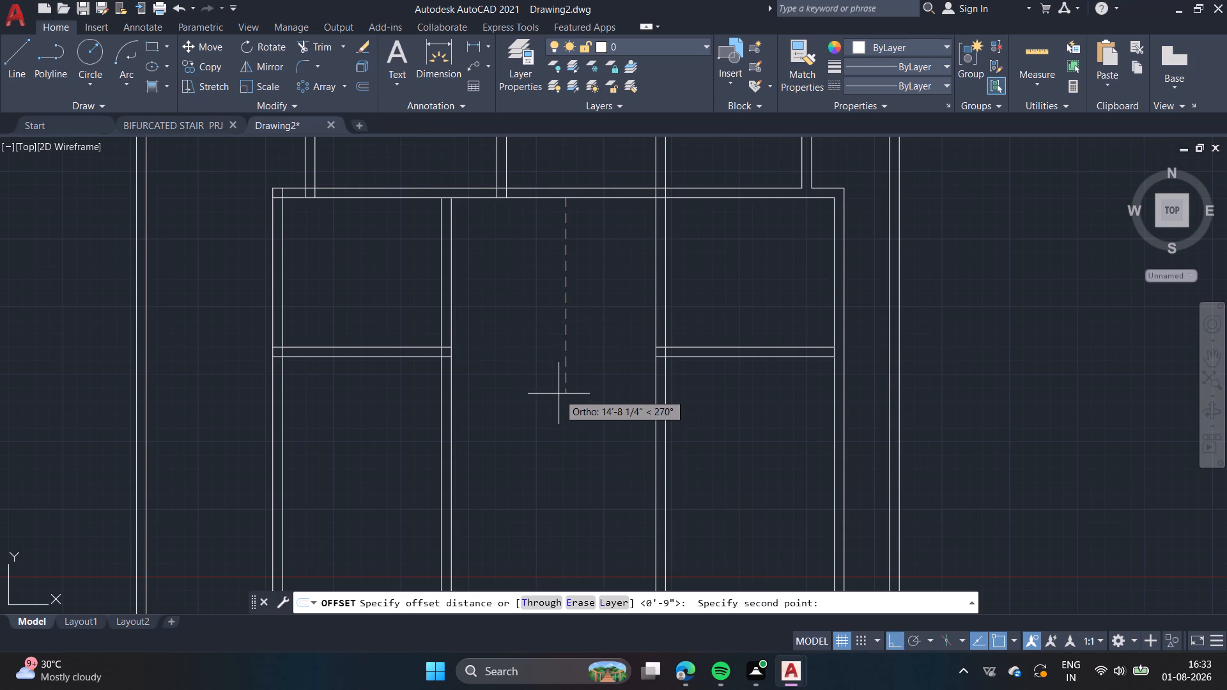
type("21'")
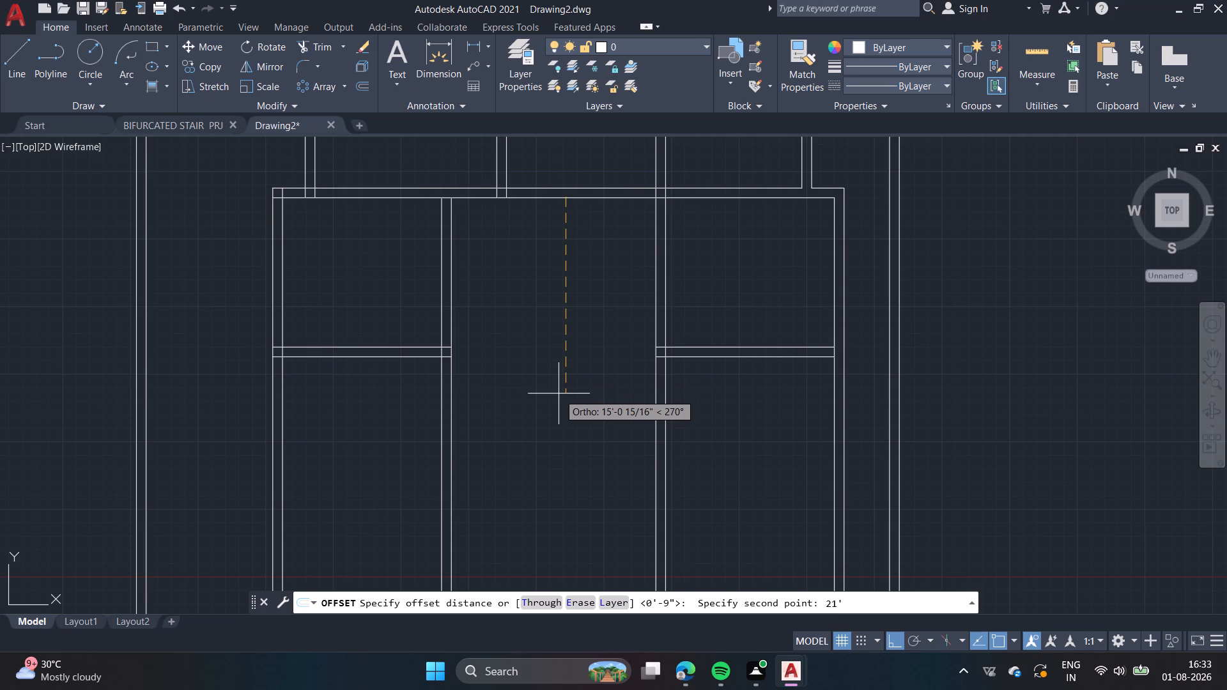
type("7.5\"")
key("Return")
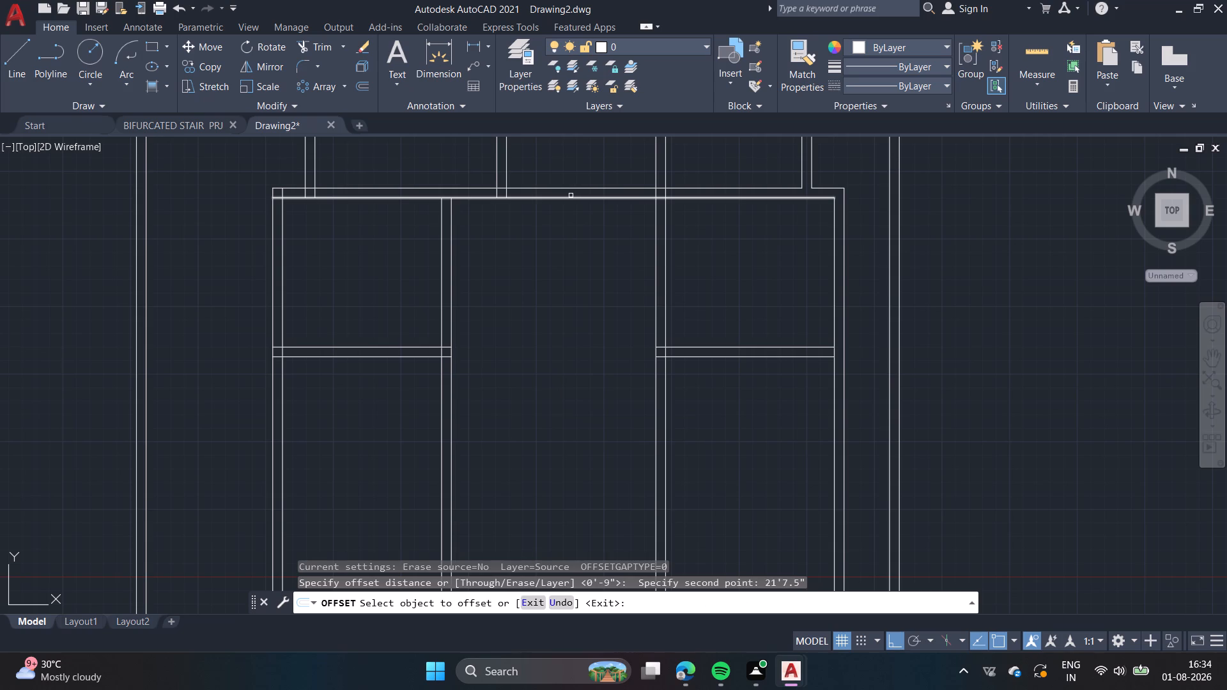
left_click(569, 197)
left_click(560, 394)
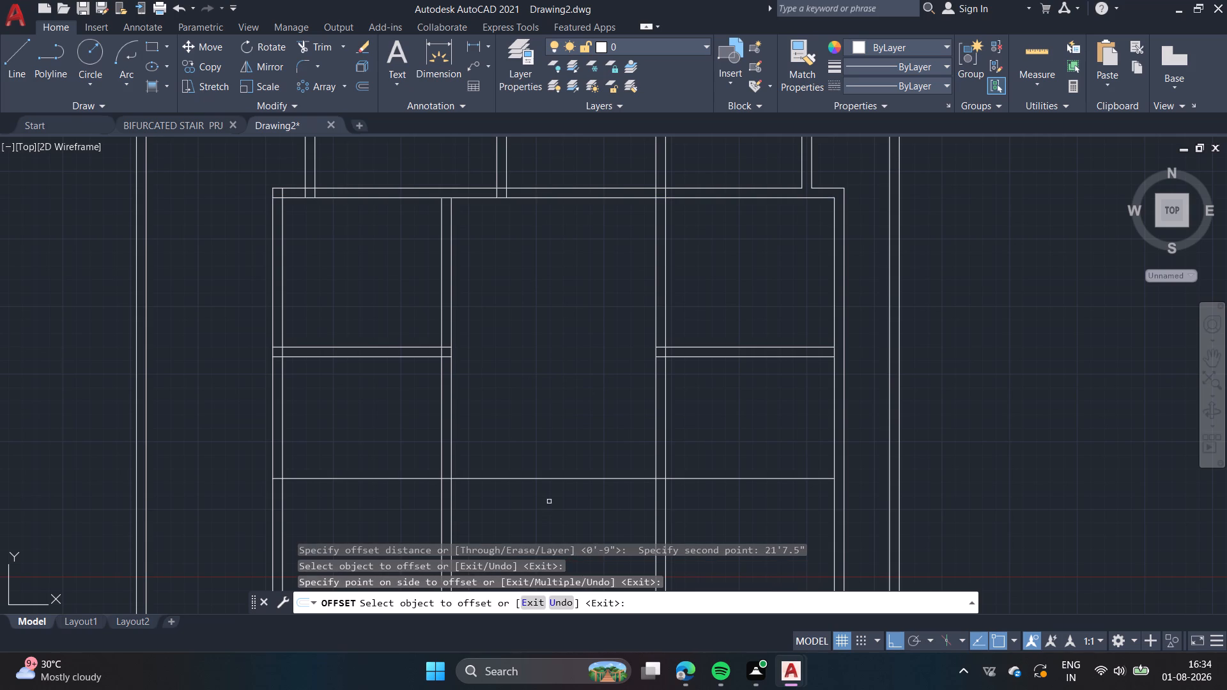
key("space")
Offset the newest horizontal line 9" southward to form the sixth horizontal wall.
key("space")
left_click(547, 479)
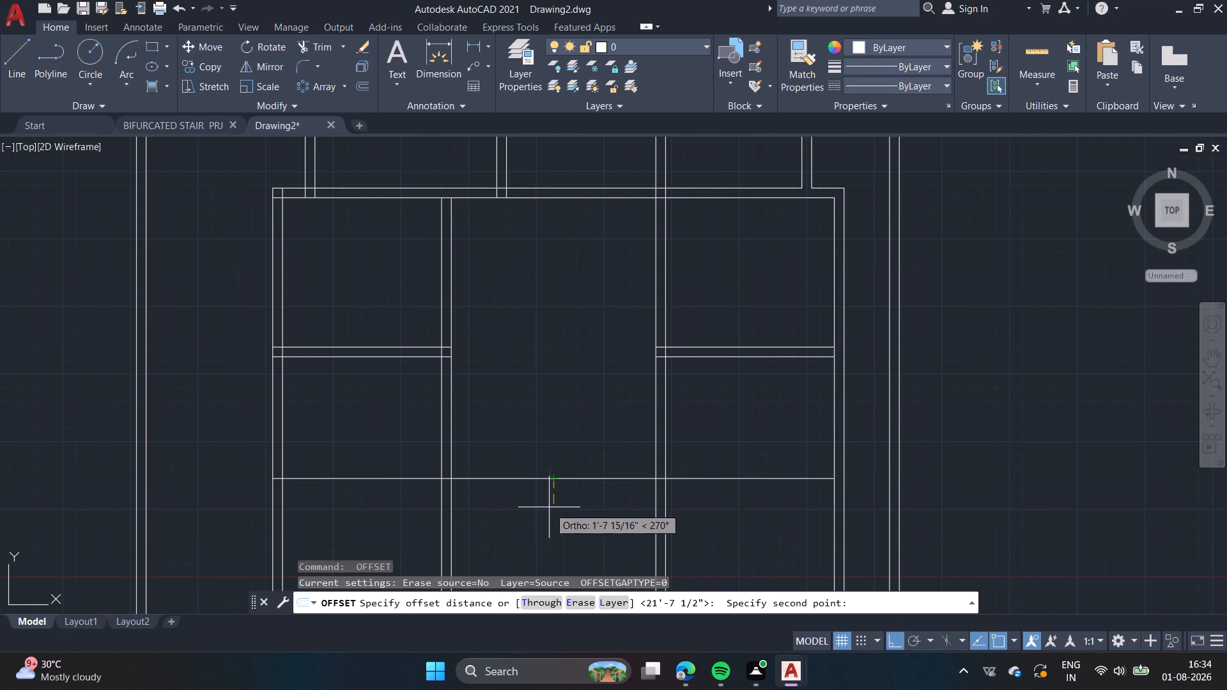
type("9\"")
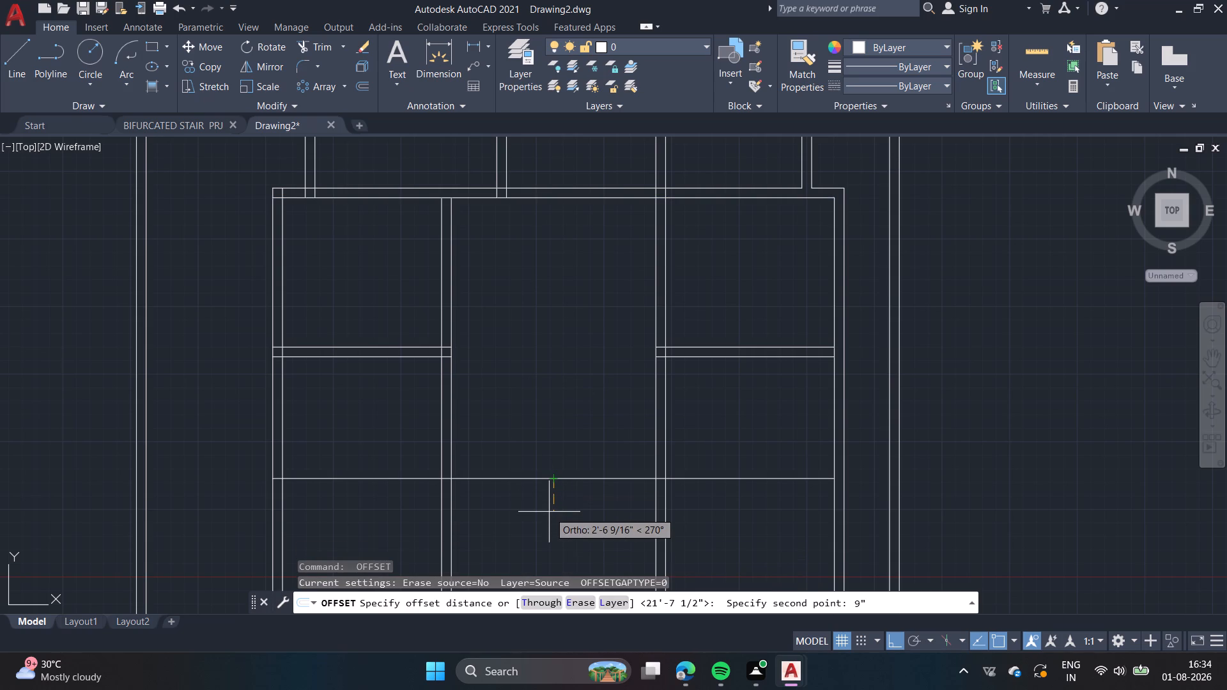
key("Return")
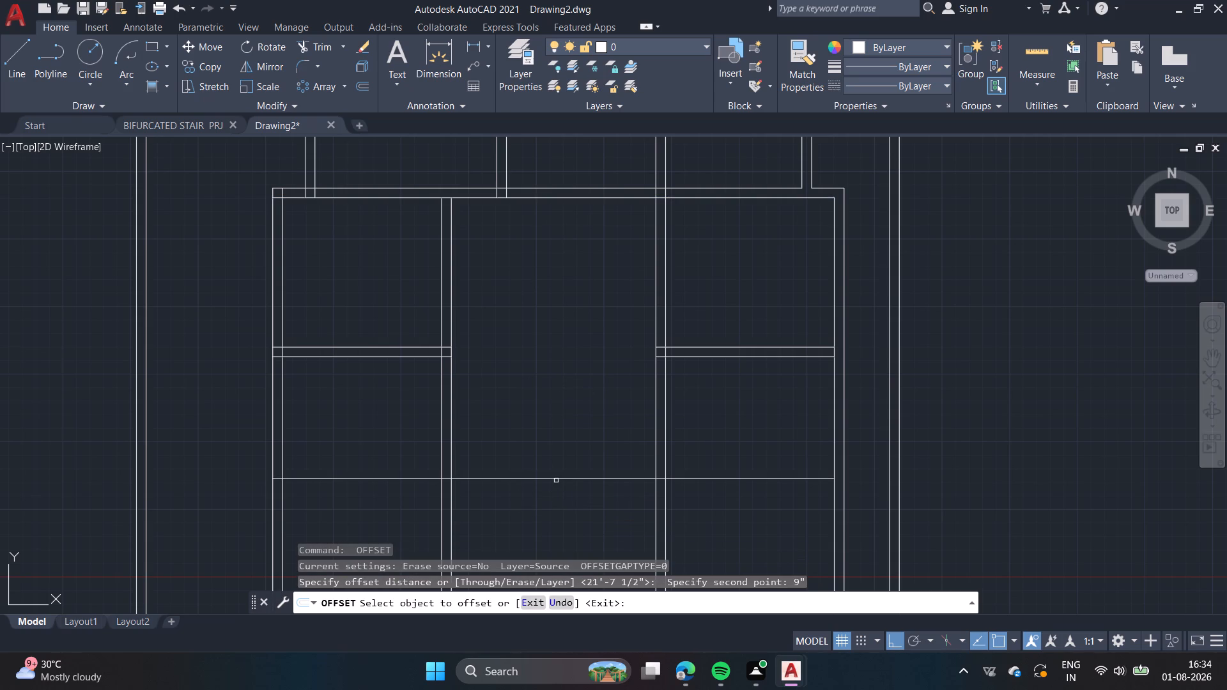
left_click(557, 480)
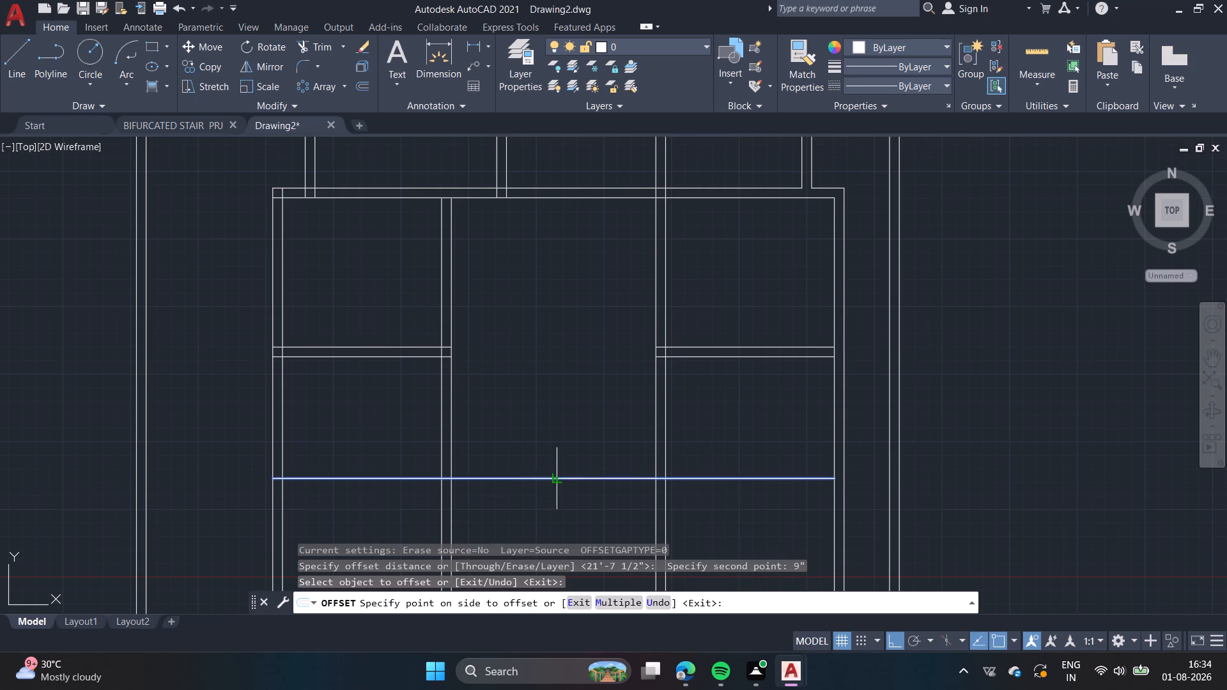
left_click(553, 518)
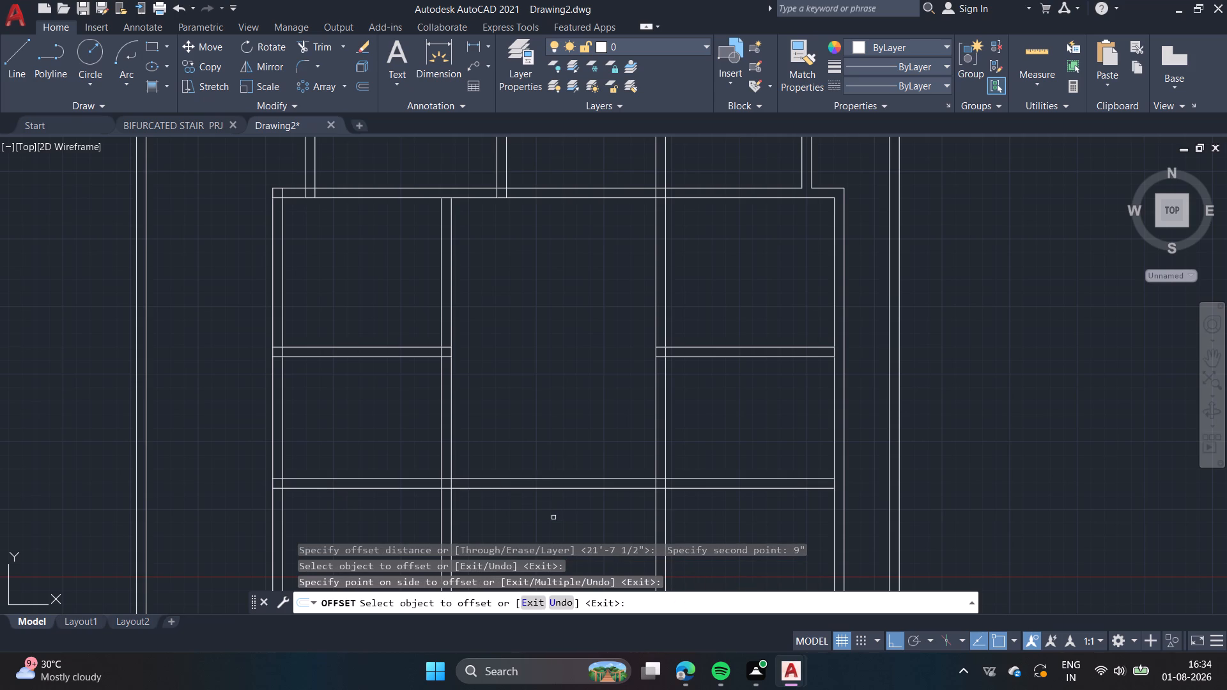
key("Escape")
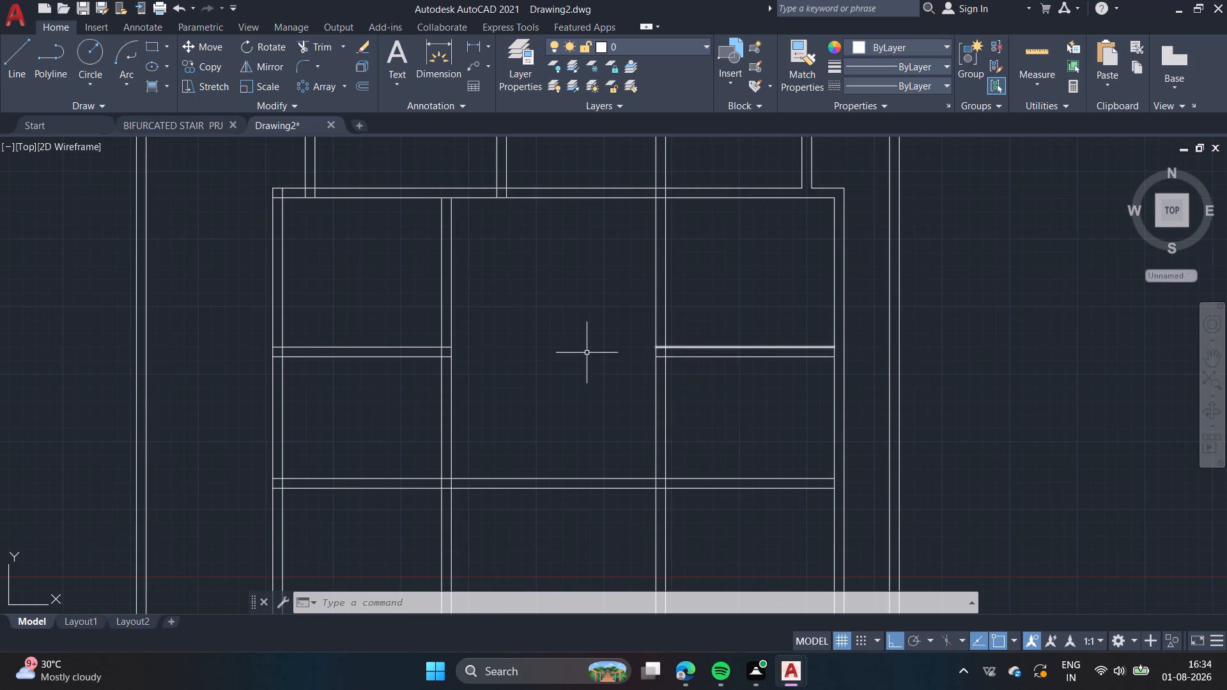
Extend both lines of the fifth horizontal wall's east section to the outer line of the easternmost lower wall.
type("ex")
key("space")
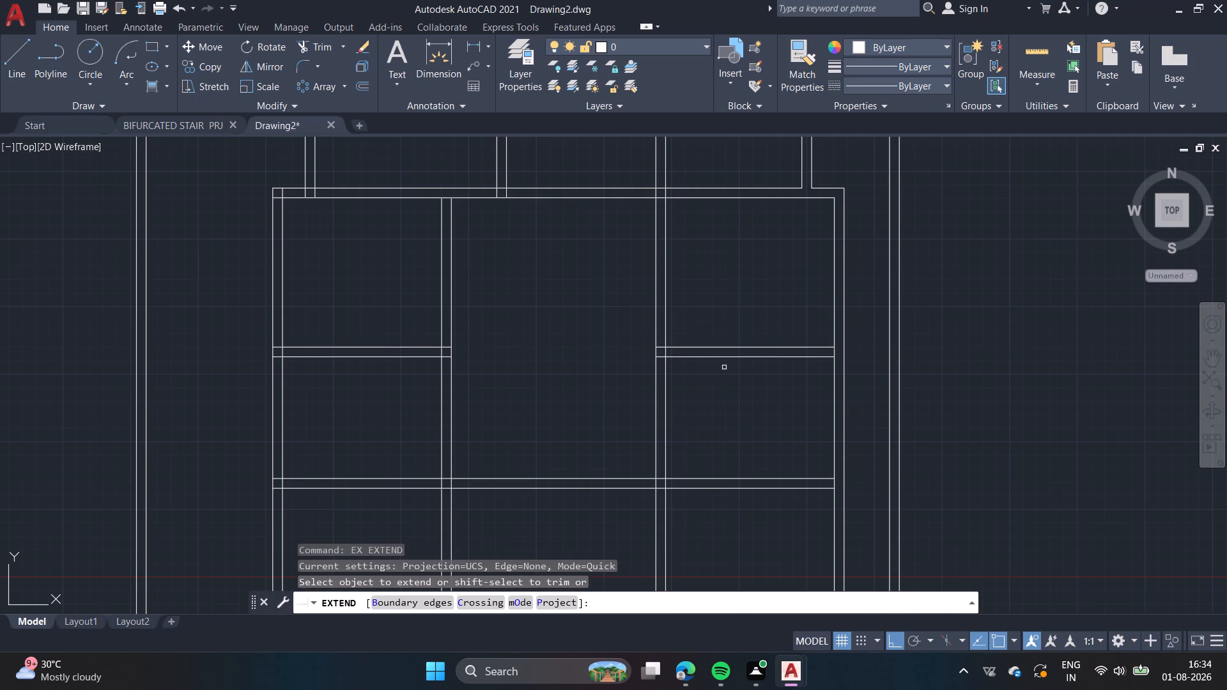
left_click(809, 348)
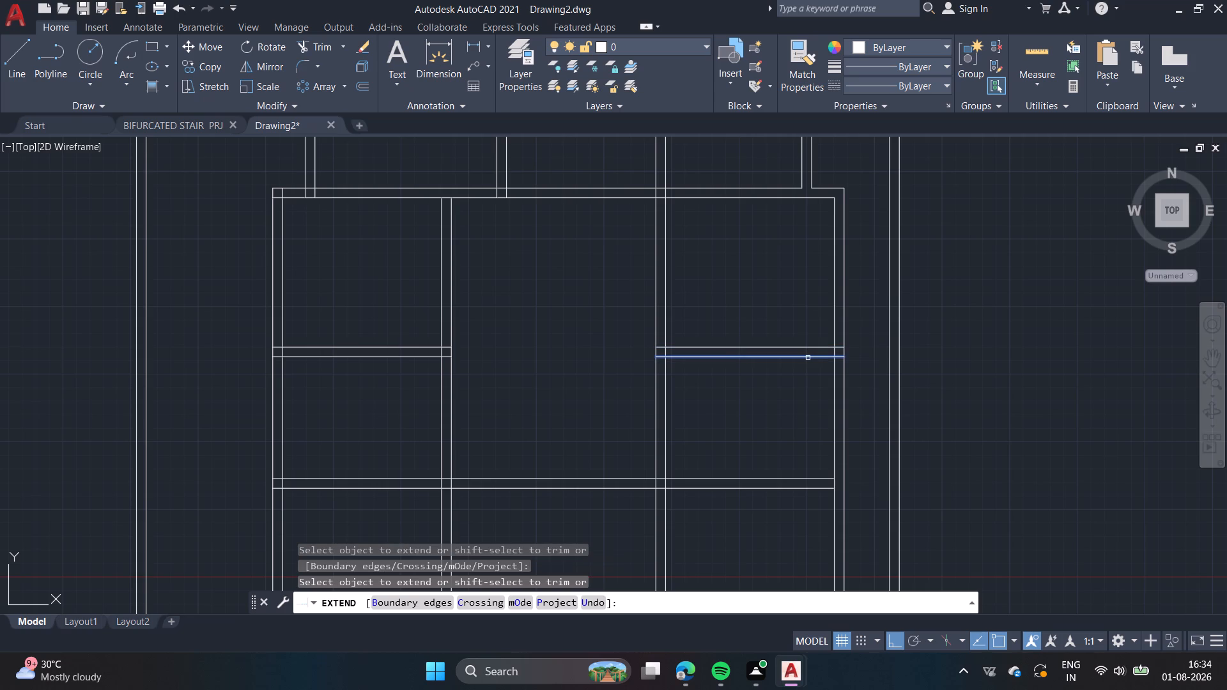
left_click(808, 358)
key("Escape")
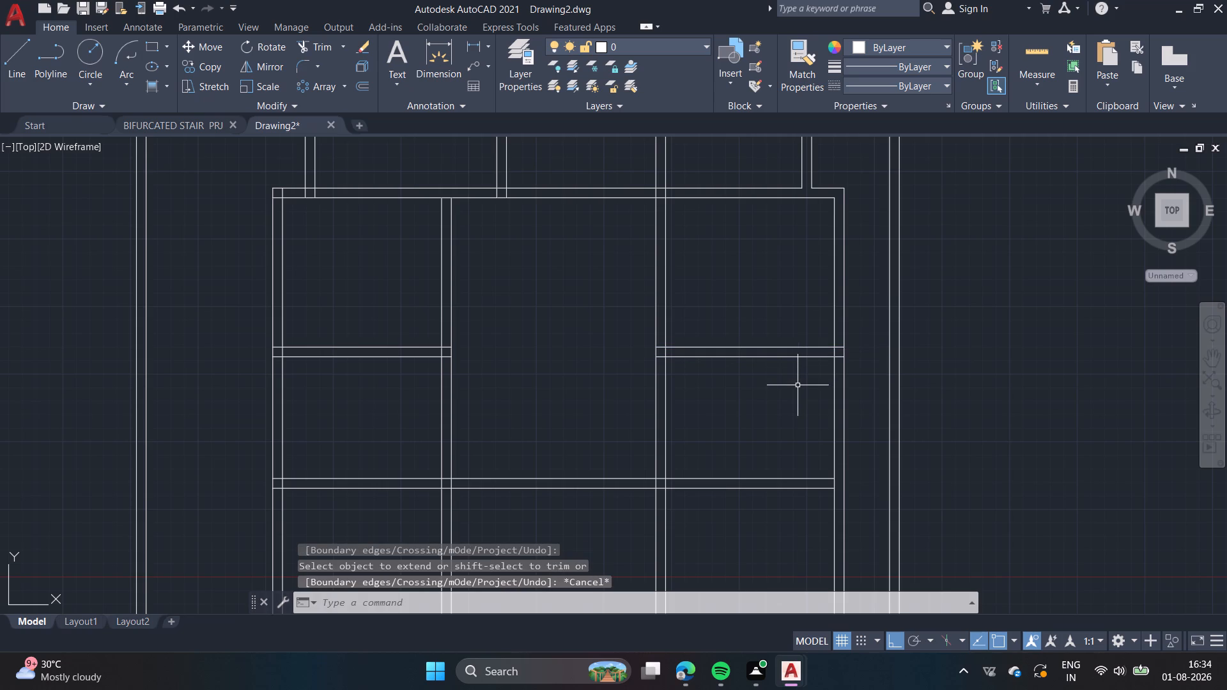
Trim both lines of the easternmost lower wall directly south of the fifth horizontal wall.
left_click(318, 44)
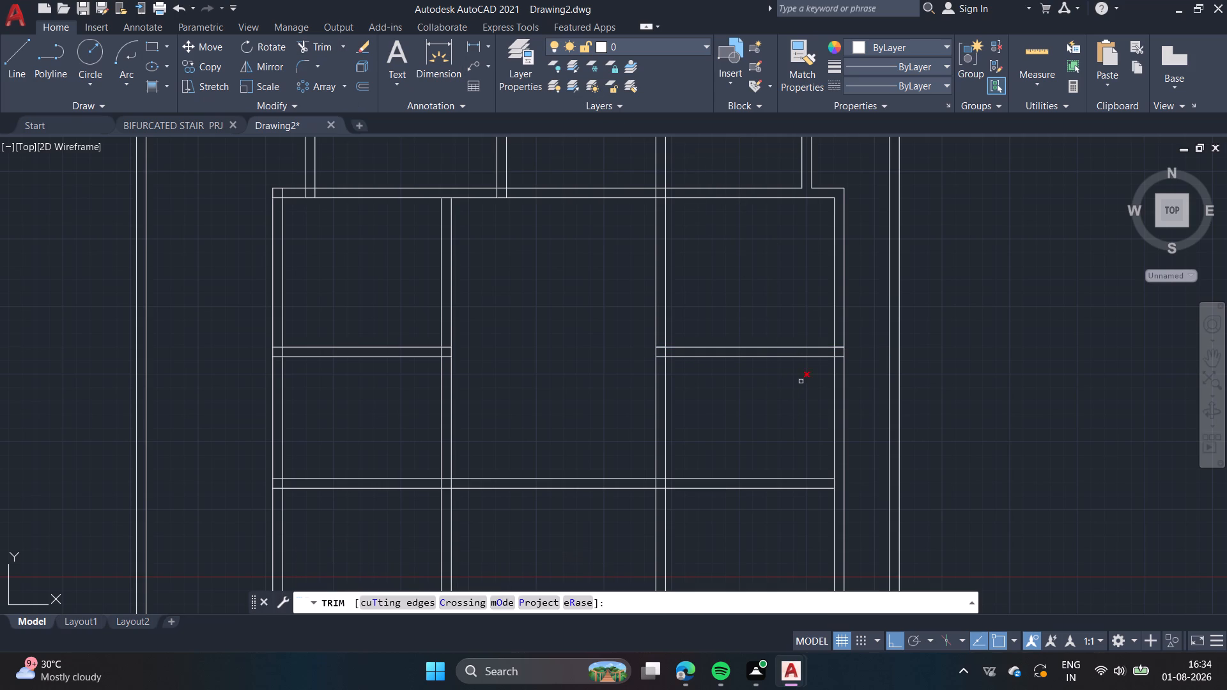
left_click(796, 403)
left_click(862, 404)
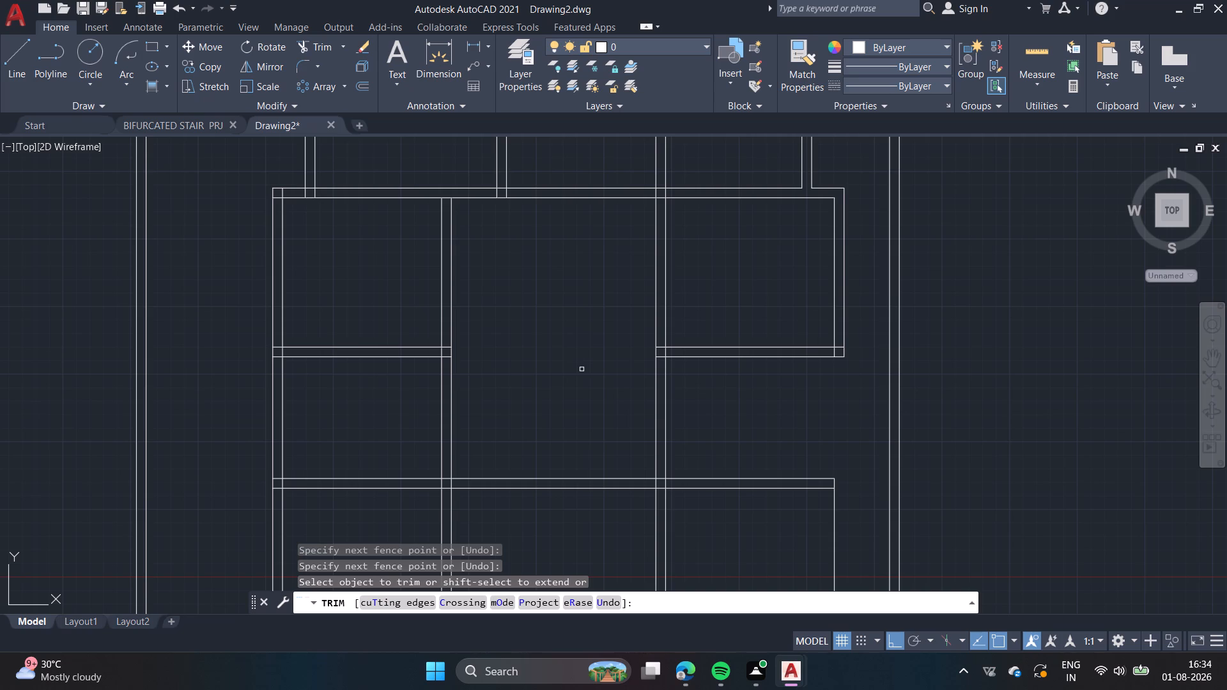
Offset the south line of the fifth horizontal wall's west section 3' southward.
left_click(363, 80)
left_click(362, 357)
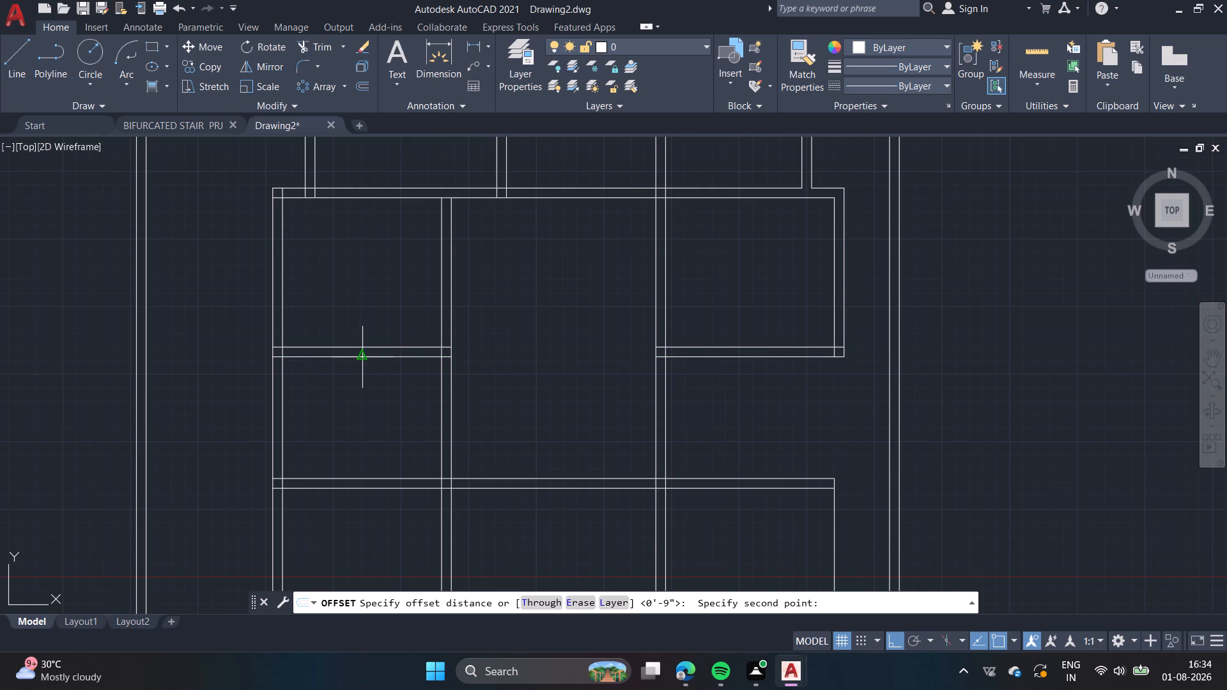
type("3'")
key("Return")
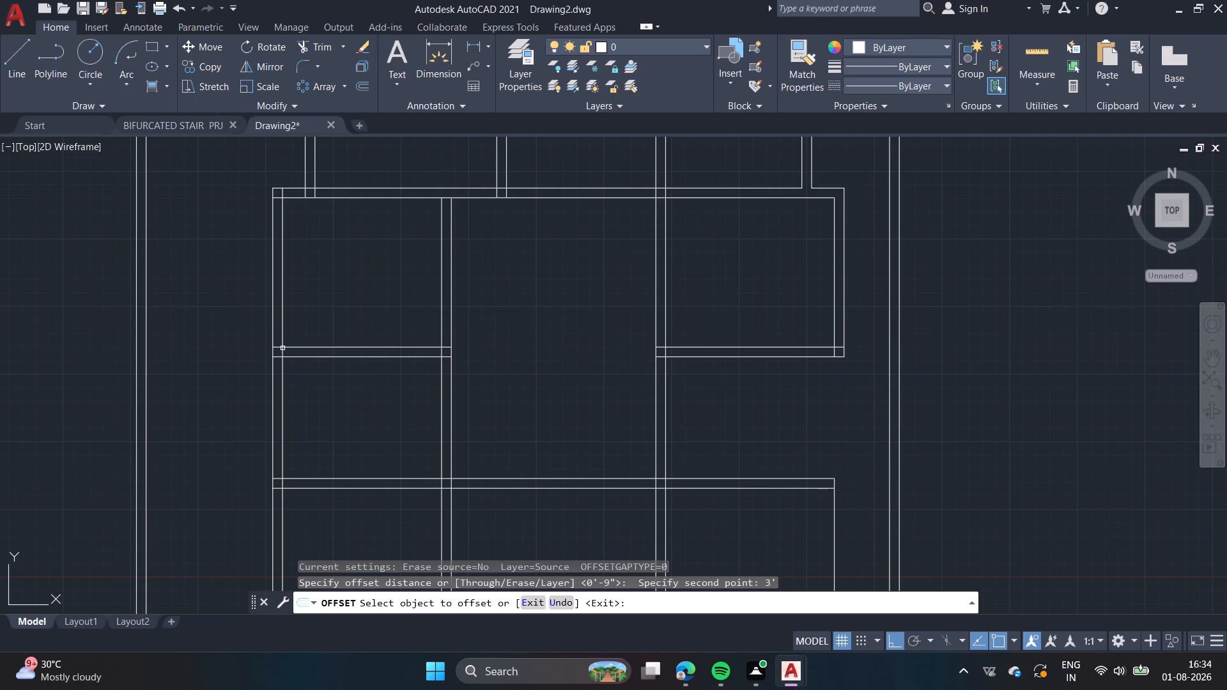
left_click(360, 358)
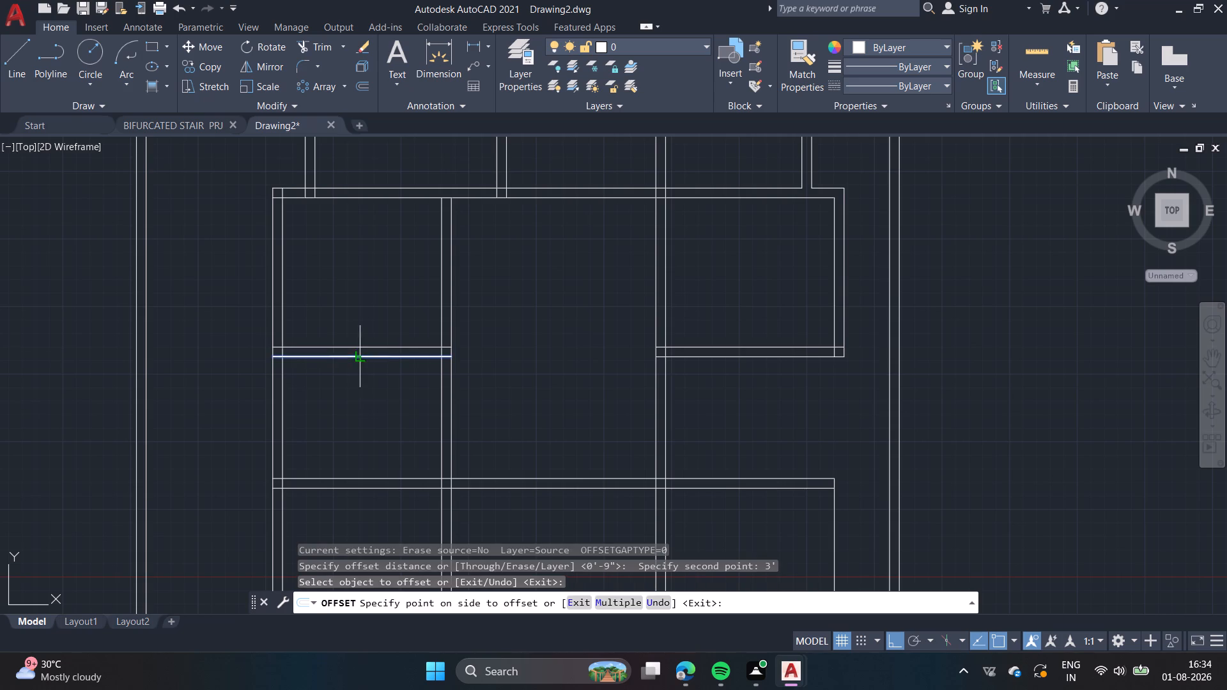
left_click(359, 417)
key("space")
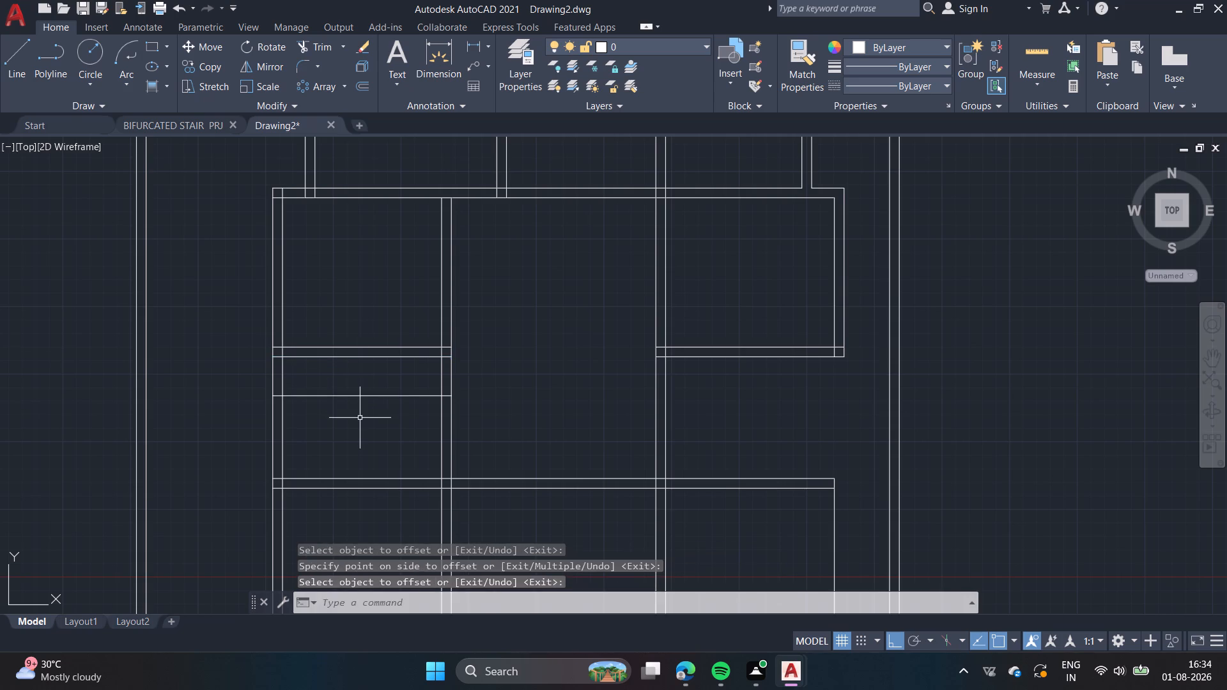
Offset the new horizontal line in the west room 4" southward to form a thin partition wall.
key("space")
left_click(364, 391)
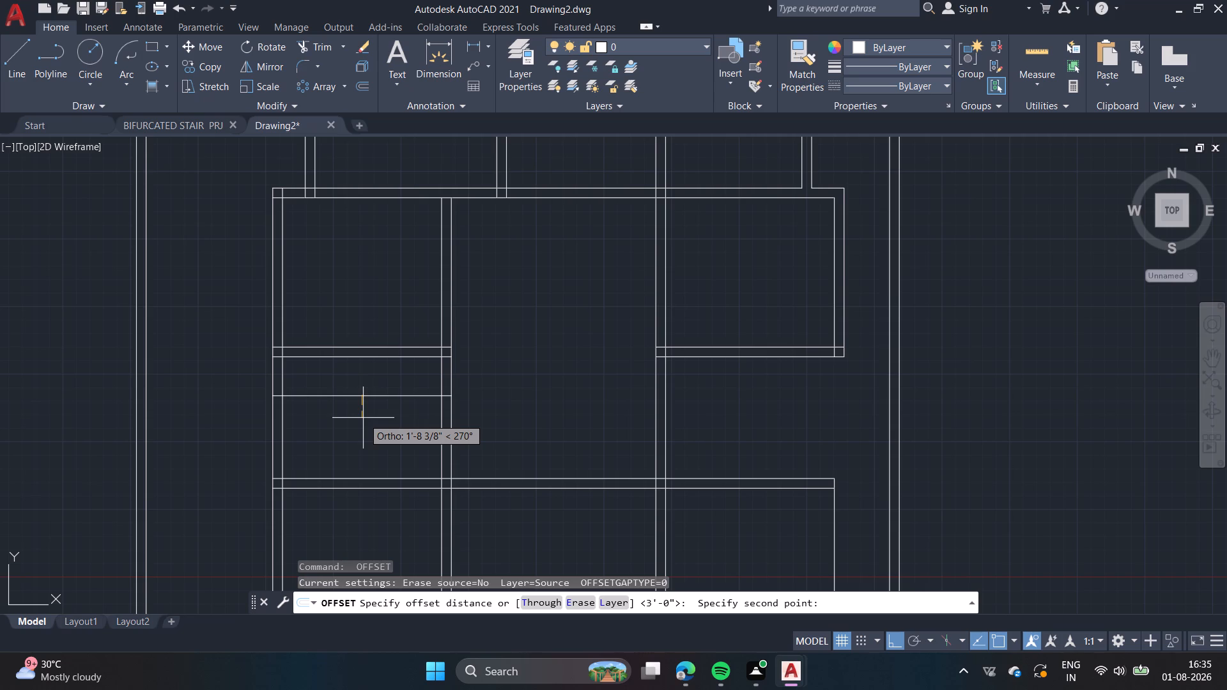
key("4")
key("shift+quotedbl")
key("Return")
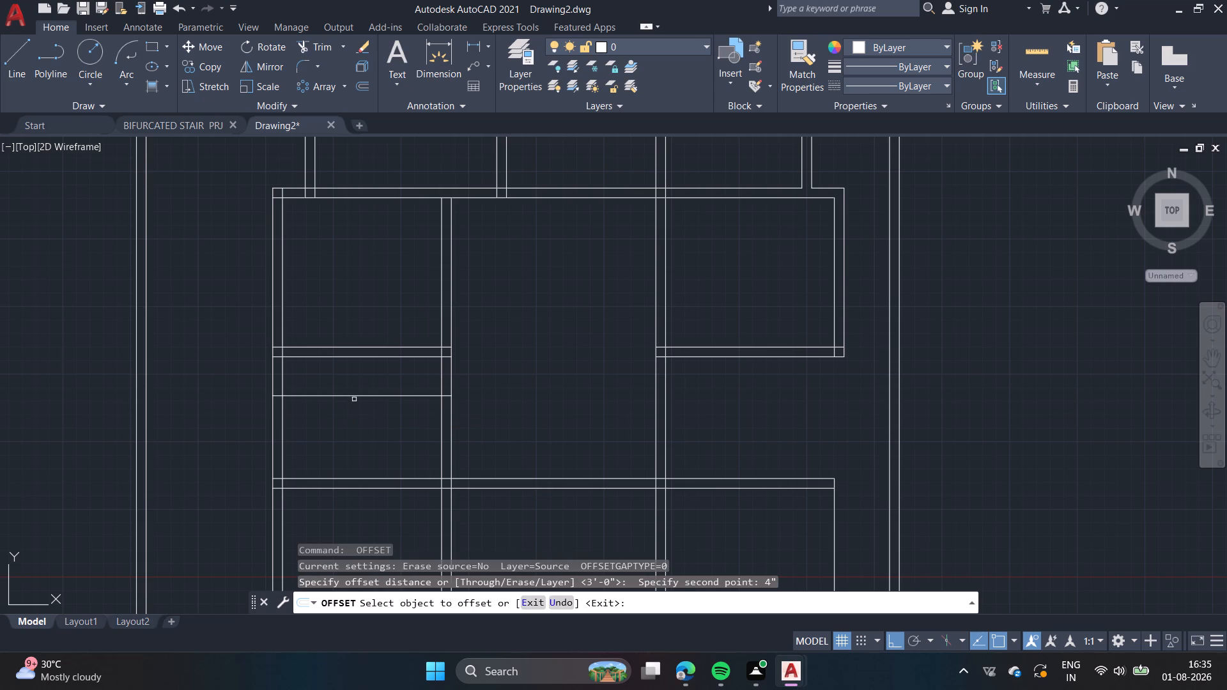
left_click(355, 397)
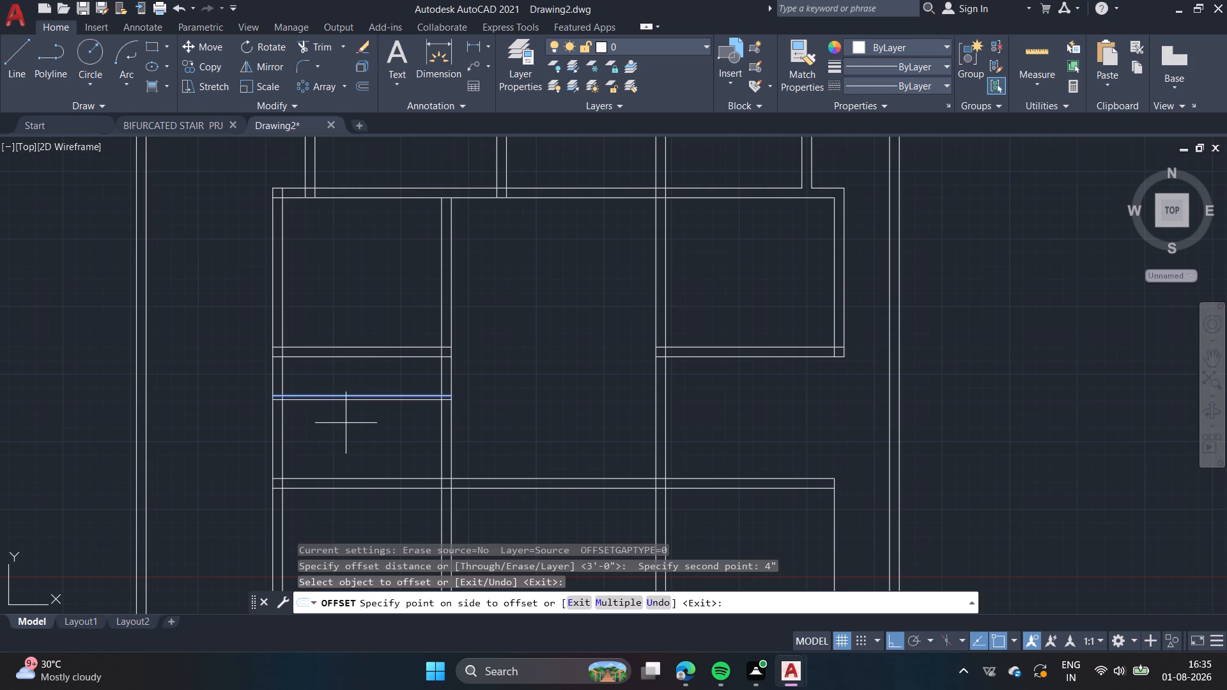
left_click(346, 423)
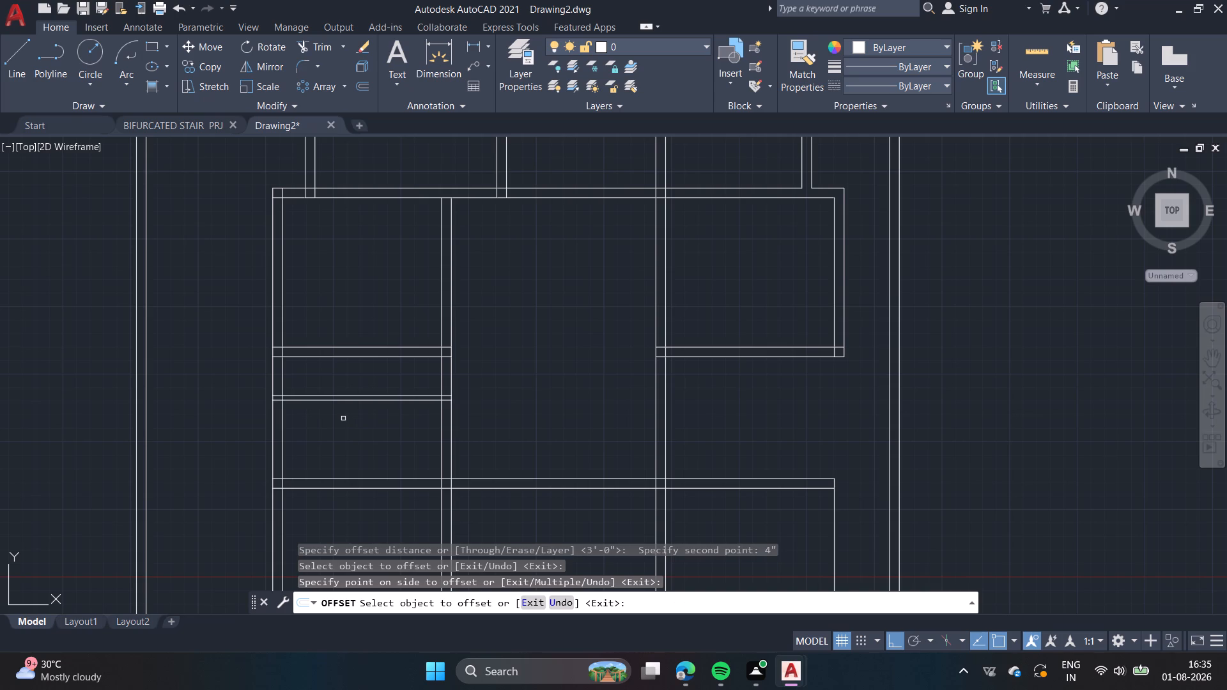
Measure the vertical gap between the thin partition's south line and the sixth horizontal wall's north line with a linear dimension.
left_click(470, 44)
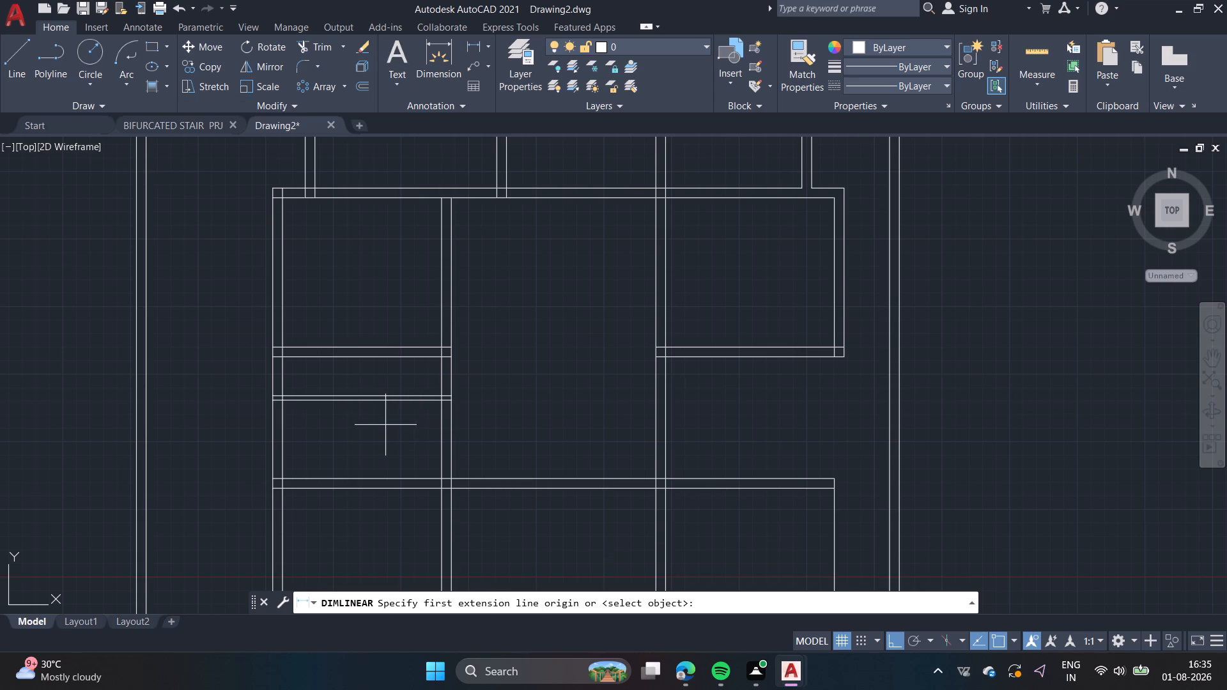
left_click(359, 402)
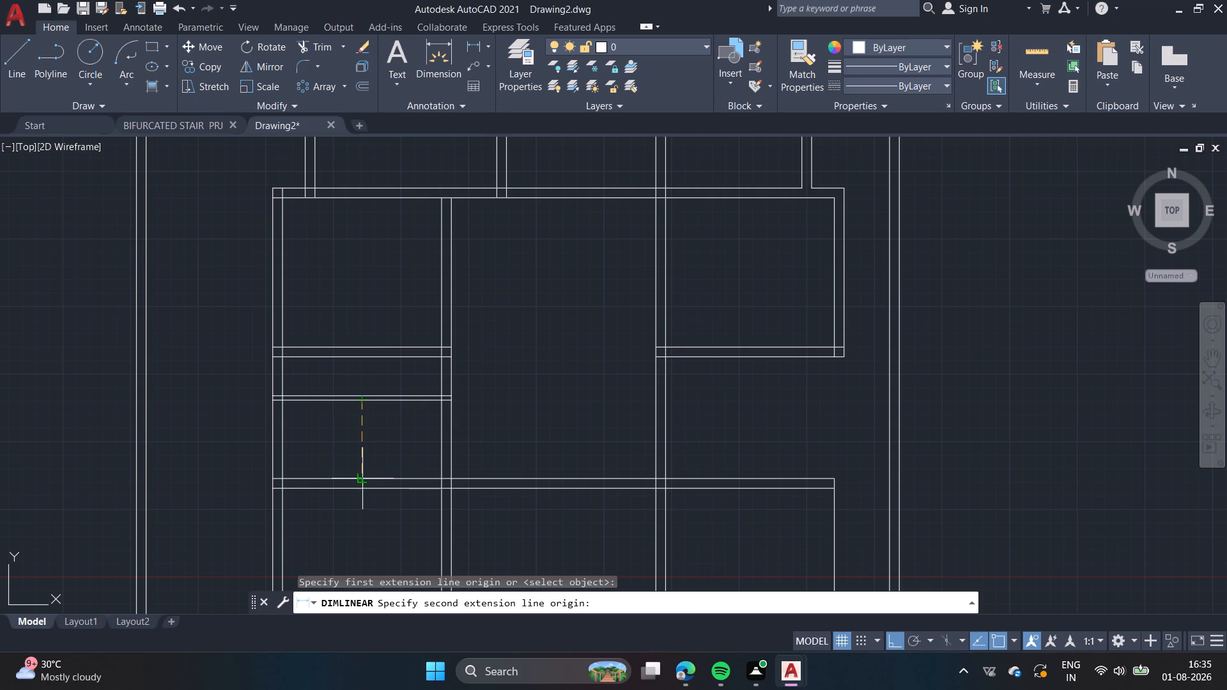
left_click(357, 476)
scroll(379, 464, "up", 4)
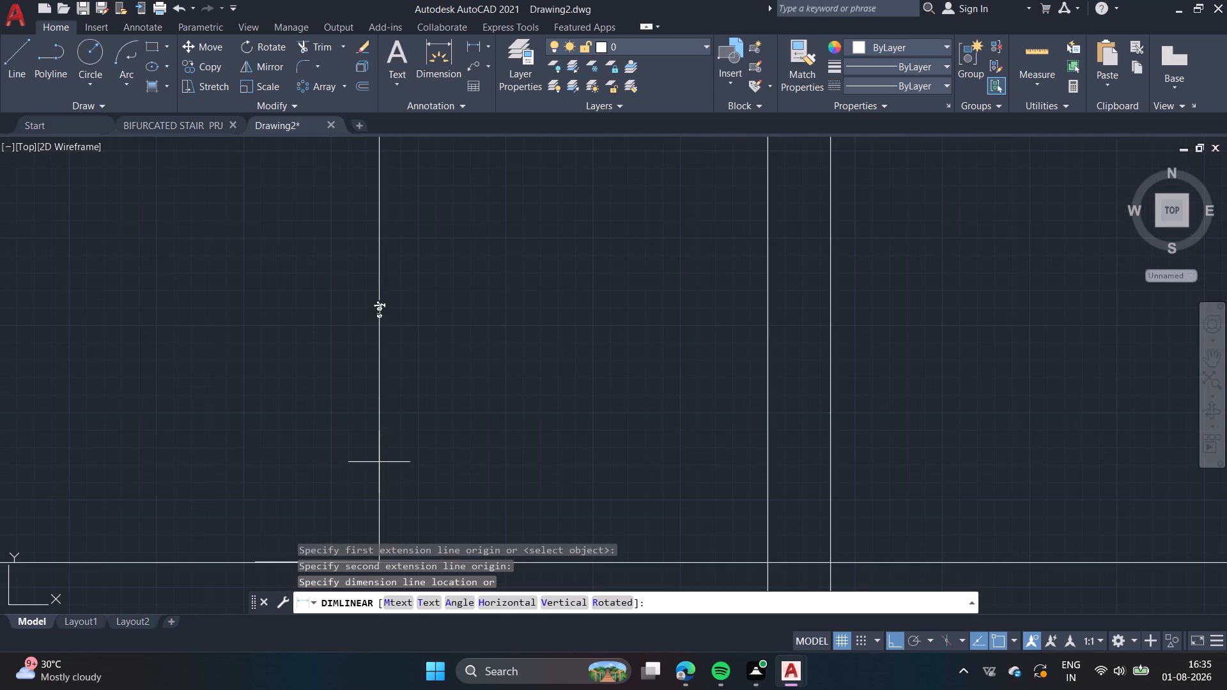
scroll(379, 462, "up", 1)
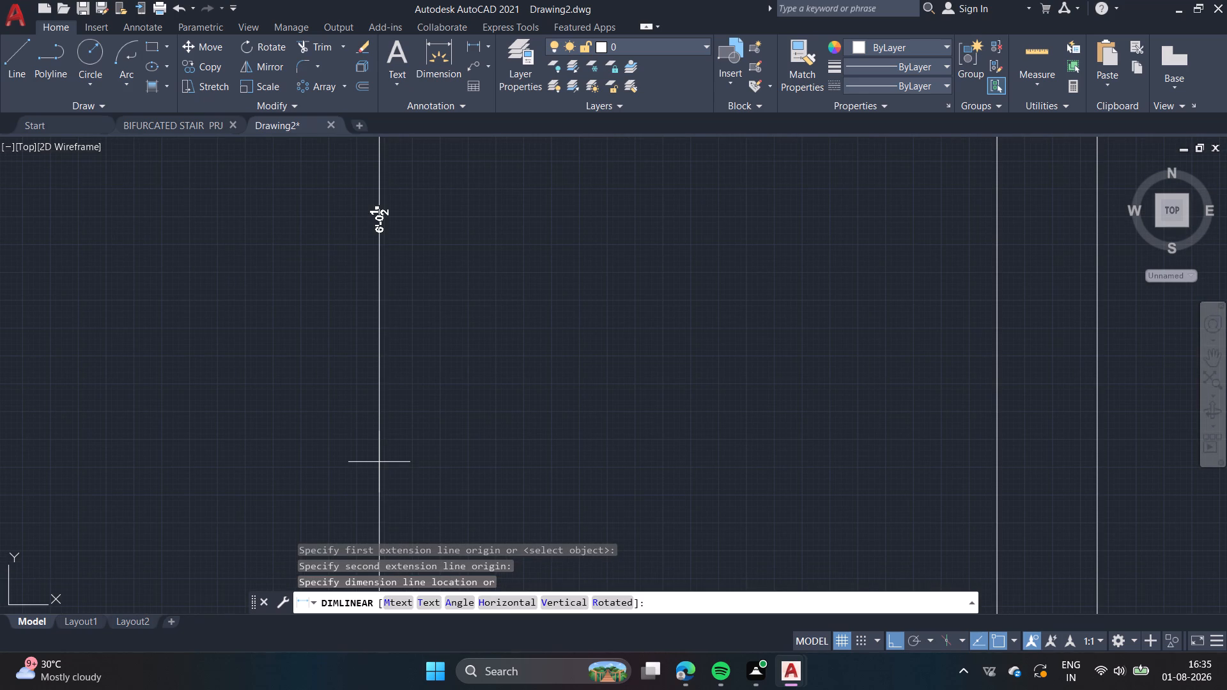
scroll(379, 462, "down", 3)
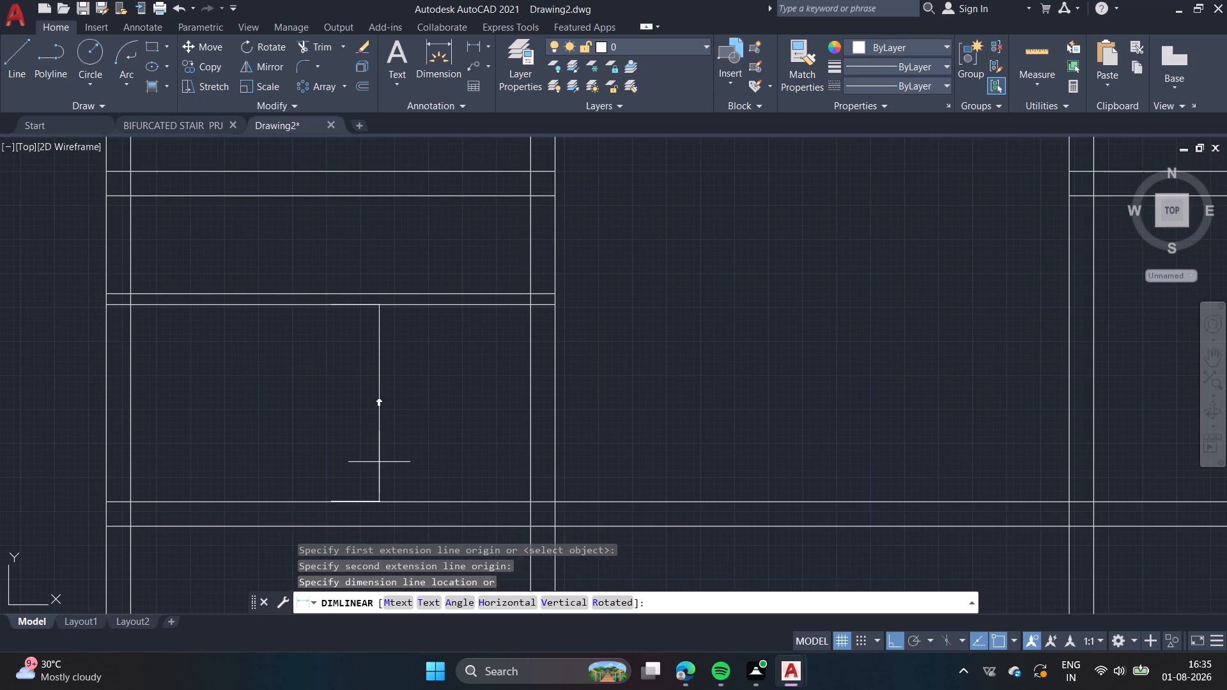
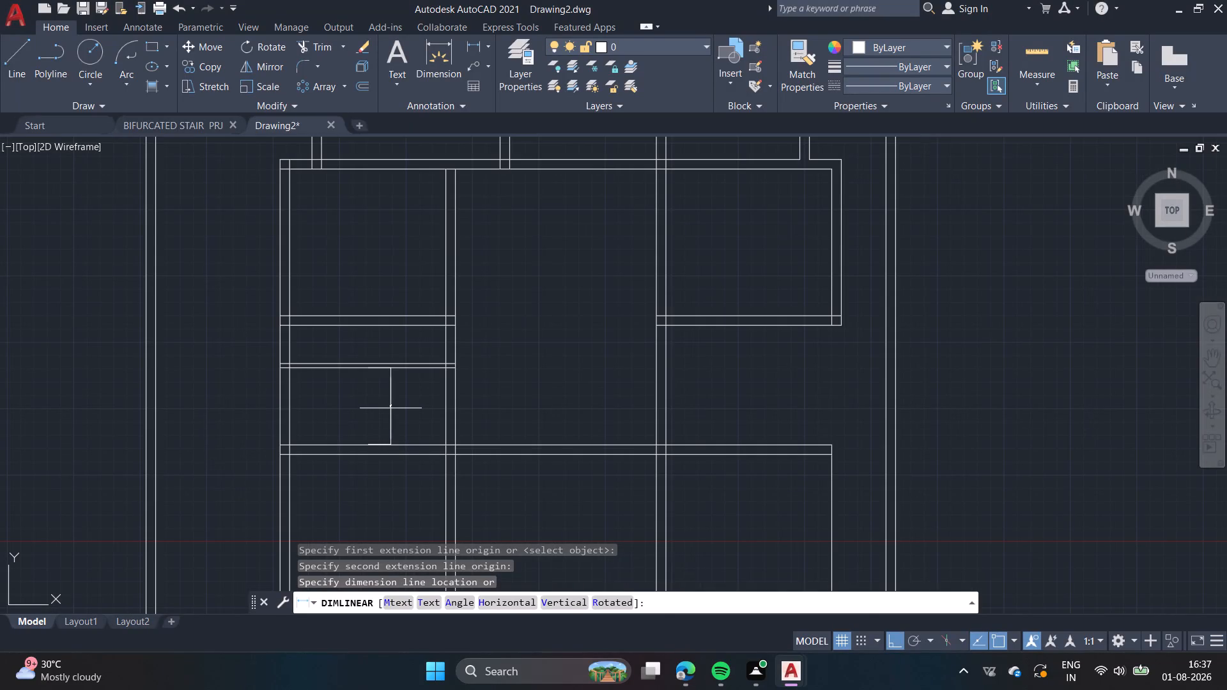
Read the pending dimension between the thin partition and the sixth horizontal wall, leaving the dimension unplaced.
scroll(390, 408, "up", 7)
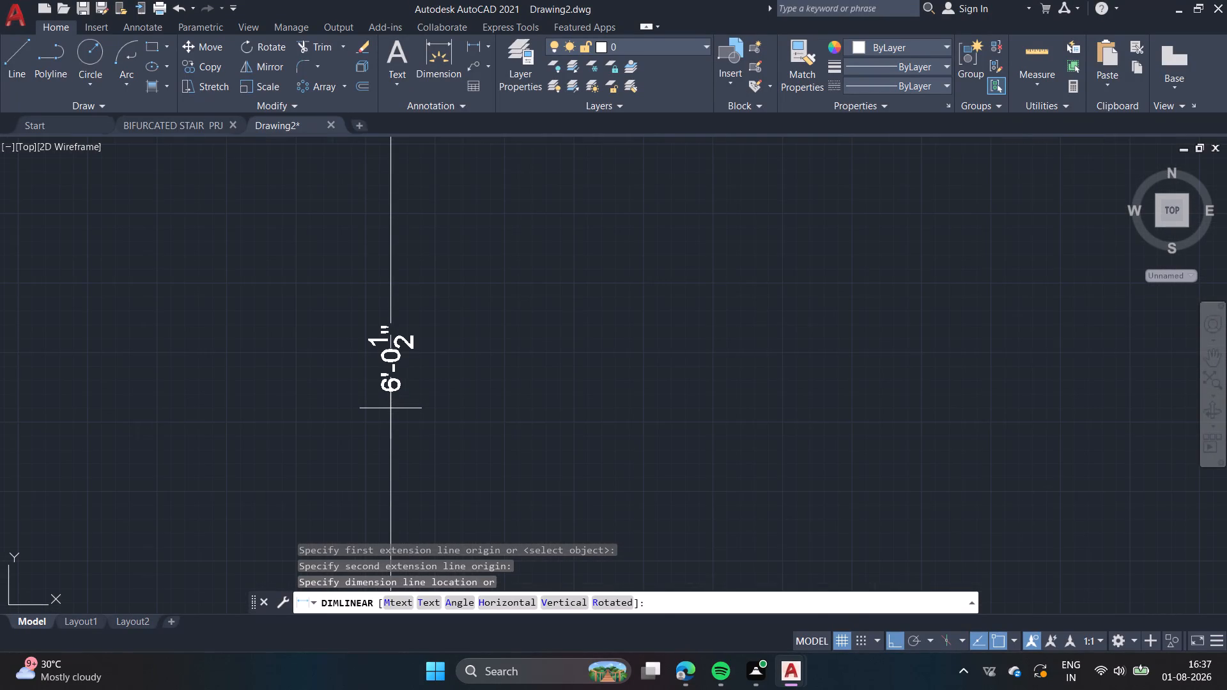
scroll(390, 408, "up", 1)
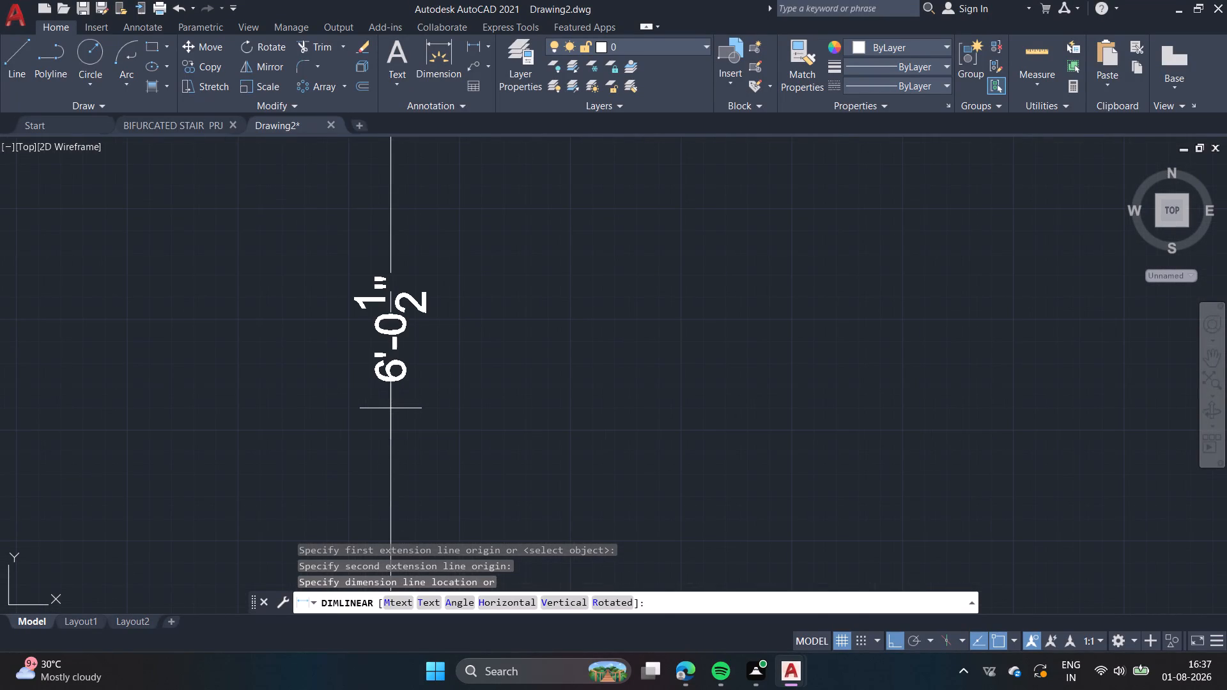
scroll(390, 408, "down", 3)
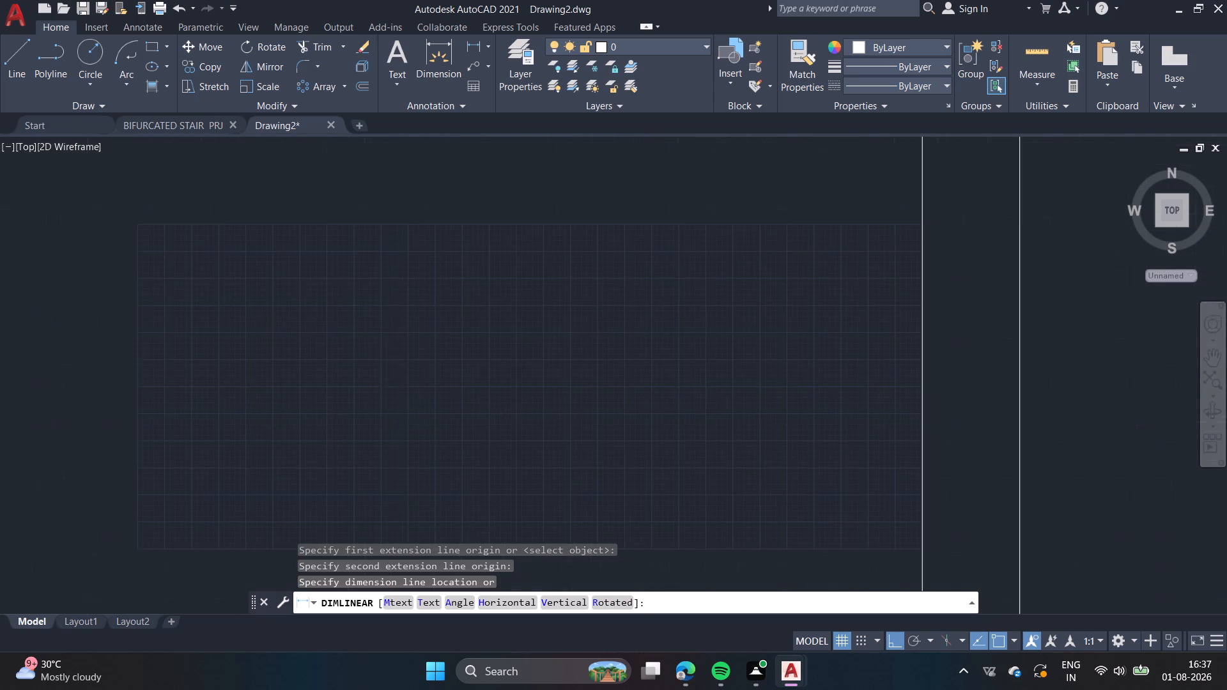
scroll(390, 408, "down", 3)
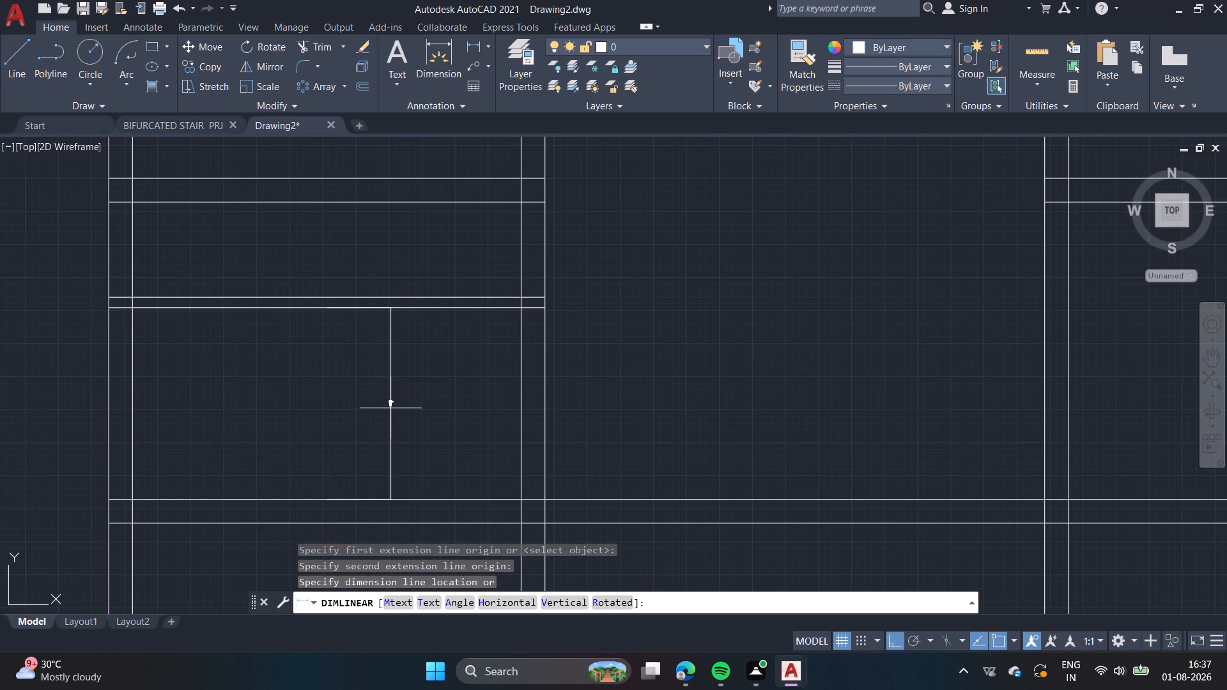
scroll(390, 408, "up", 2)
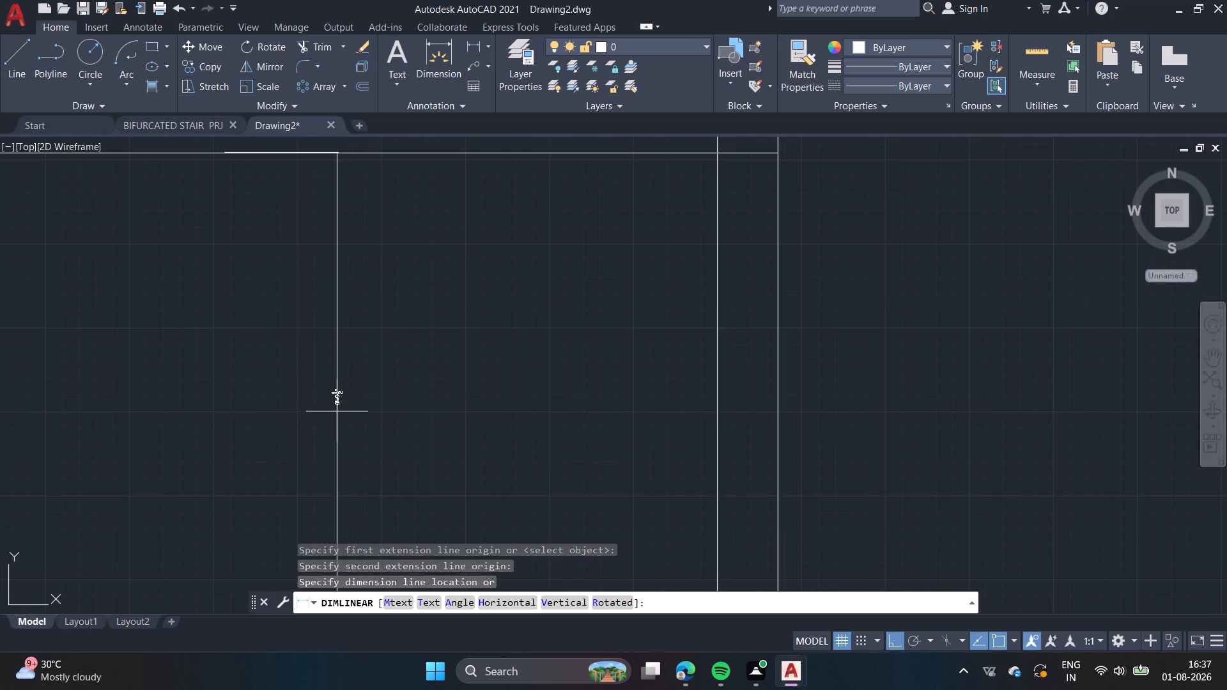
scroll(337, 411, "down", 3)
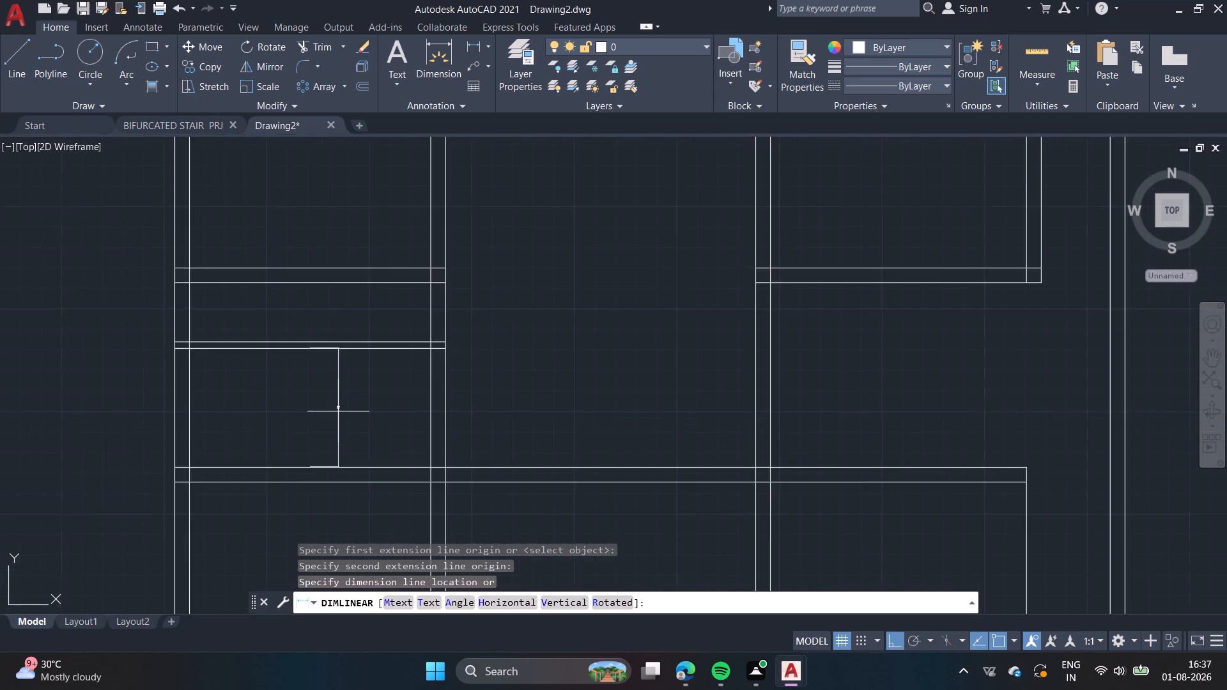
scroll(338, 411, "down", 1)
key("Escape")
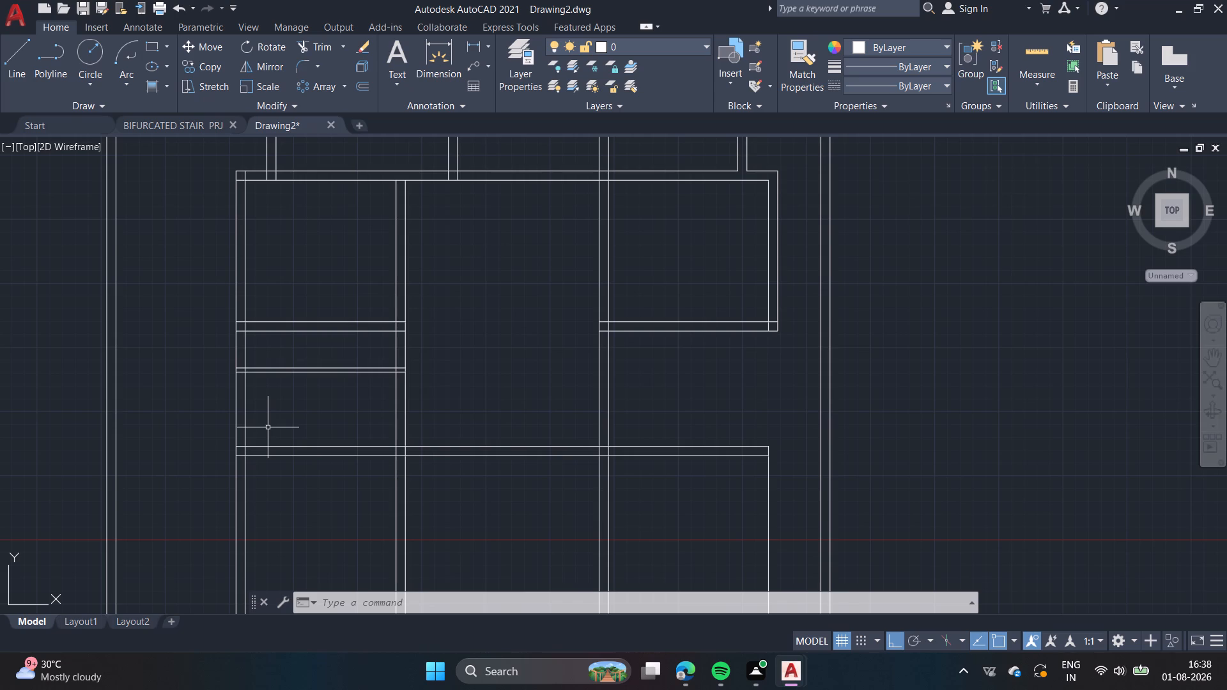
Offset the north line of the sixth horizontal wall 4" southward, inside the wall thickness.
left_click(368, 84)
left_click(309, 448)
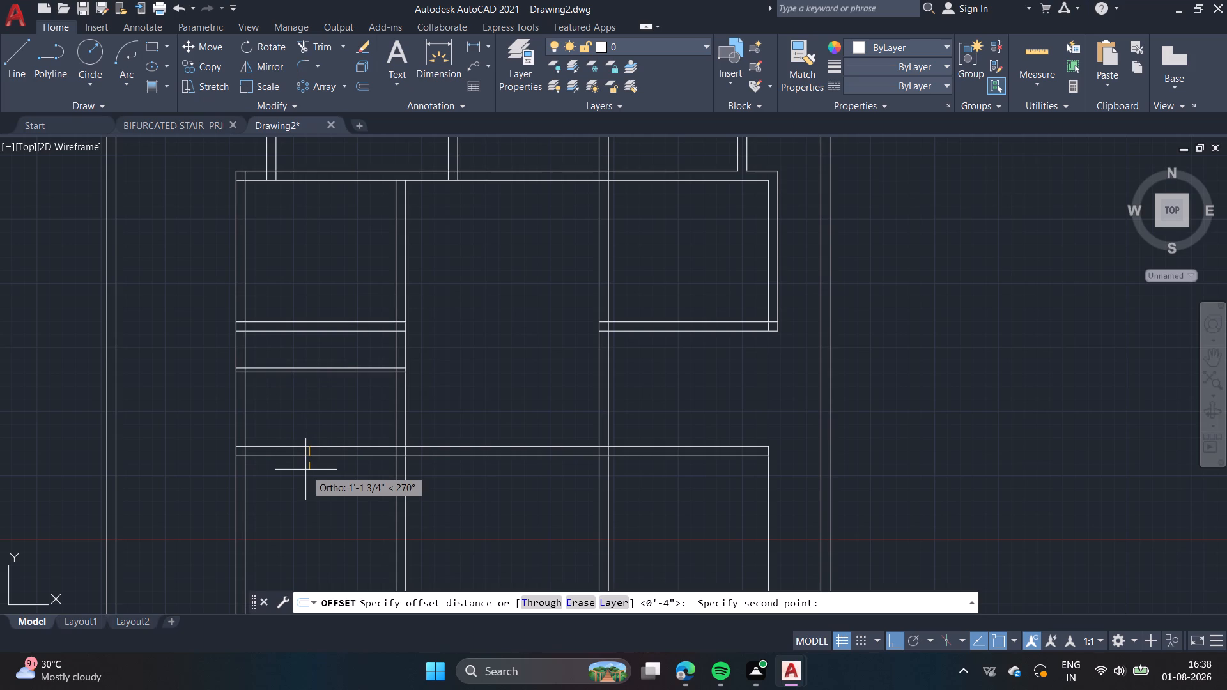
key("4")
key("shift+quotedbl")
key("Return")
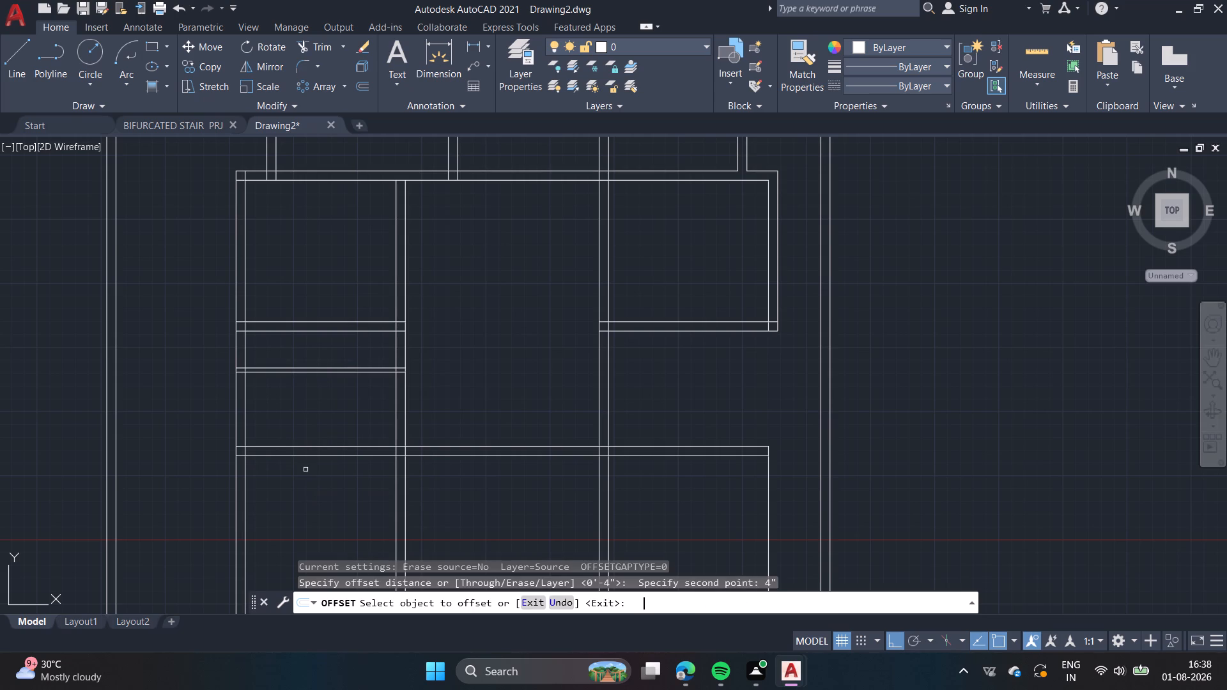
left_click(337, 447)
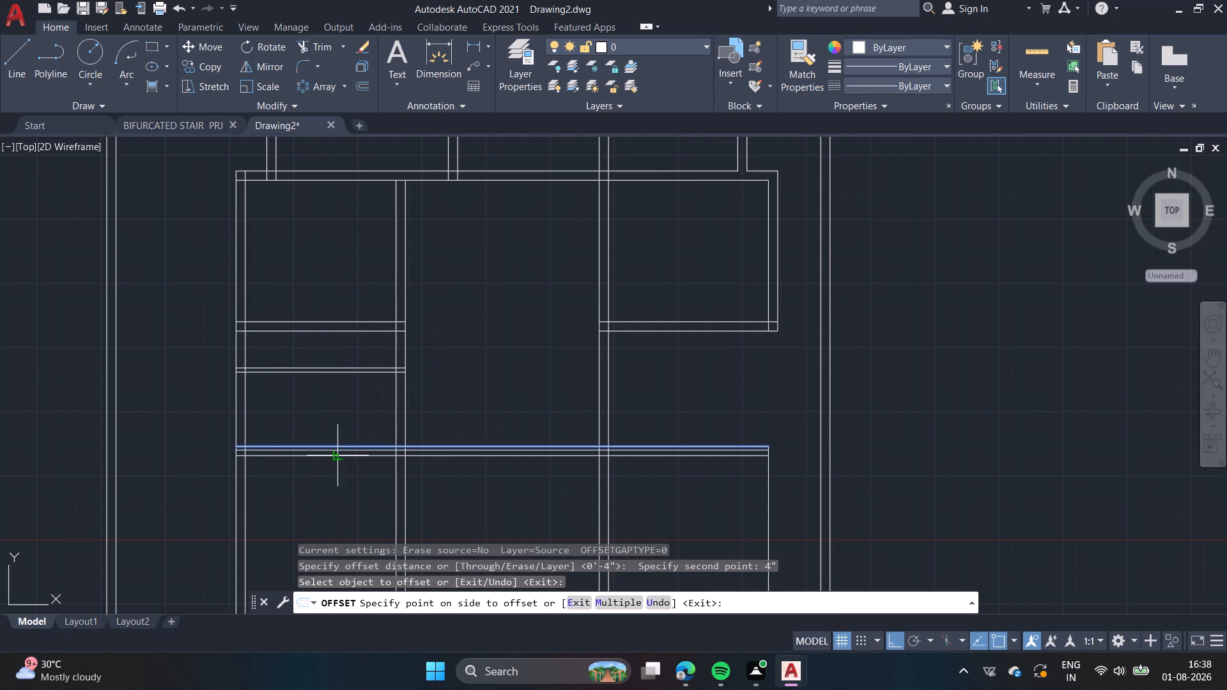
left_click(337, 458)
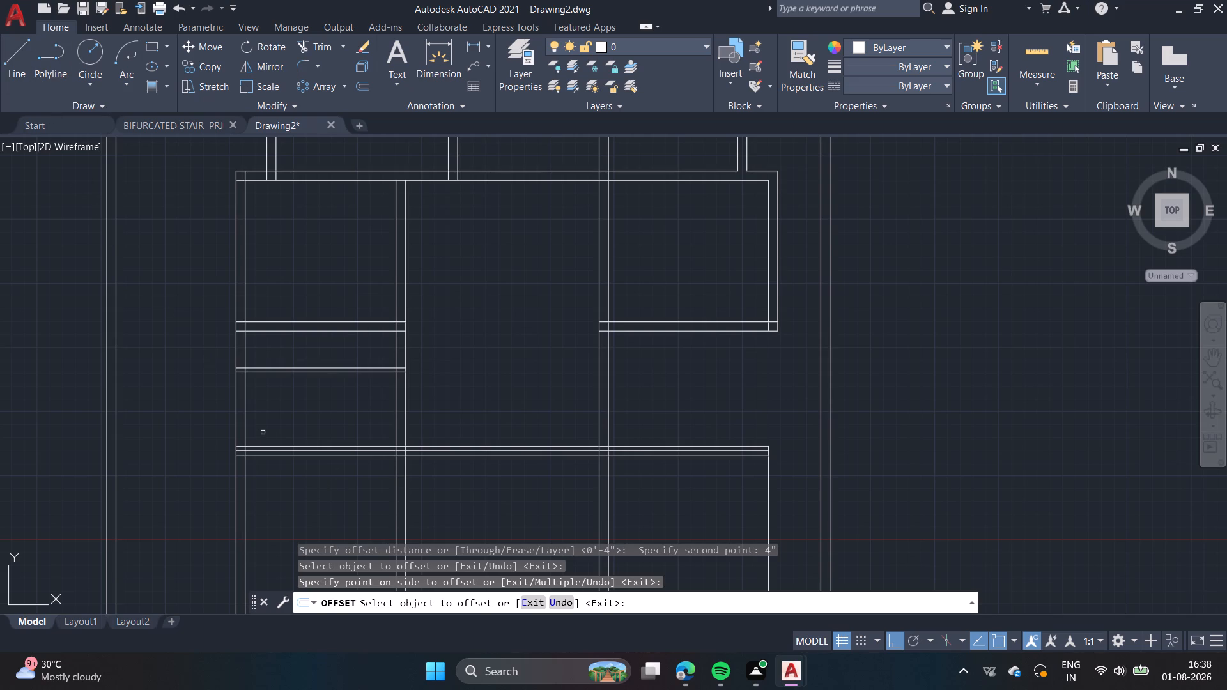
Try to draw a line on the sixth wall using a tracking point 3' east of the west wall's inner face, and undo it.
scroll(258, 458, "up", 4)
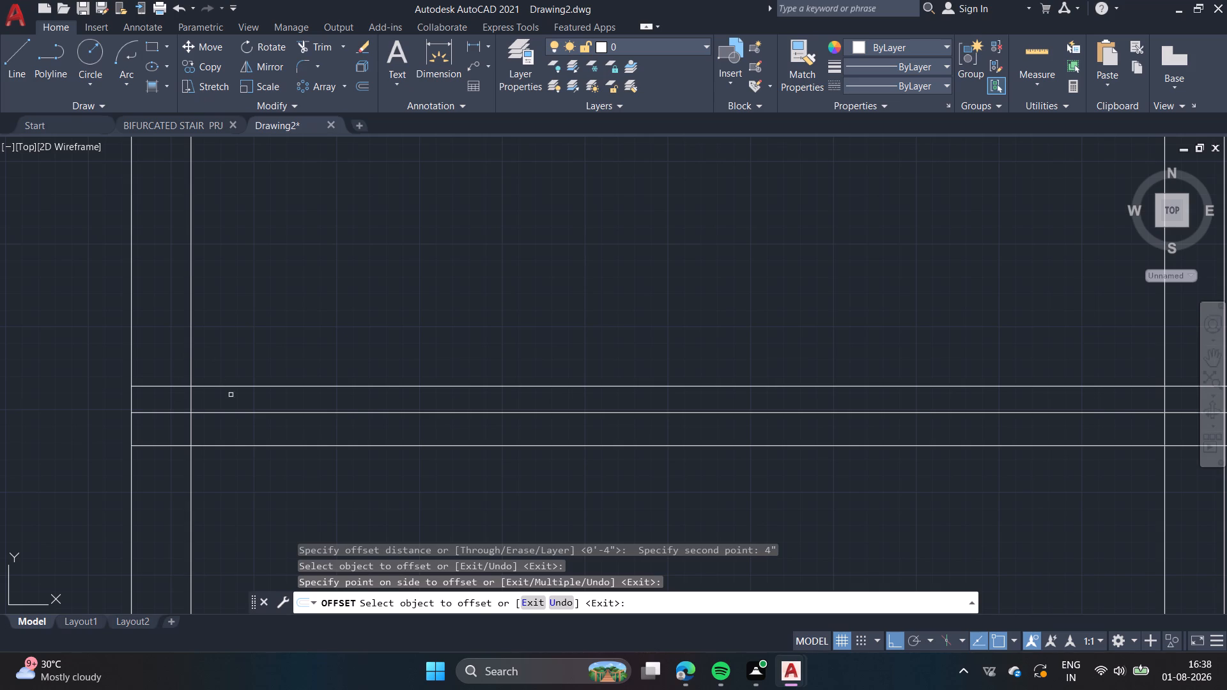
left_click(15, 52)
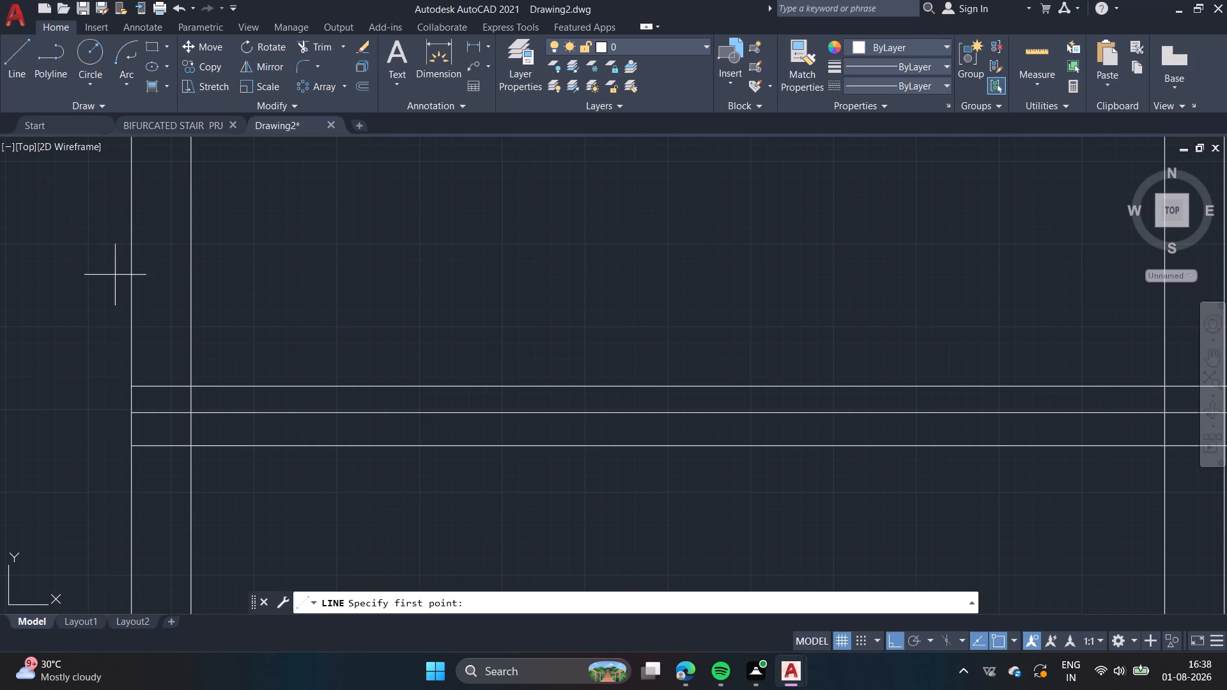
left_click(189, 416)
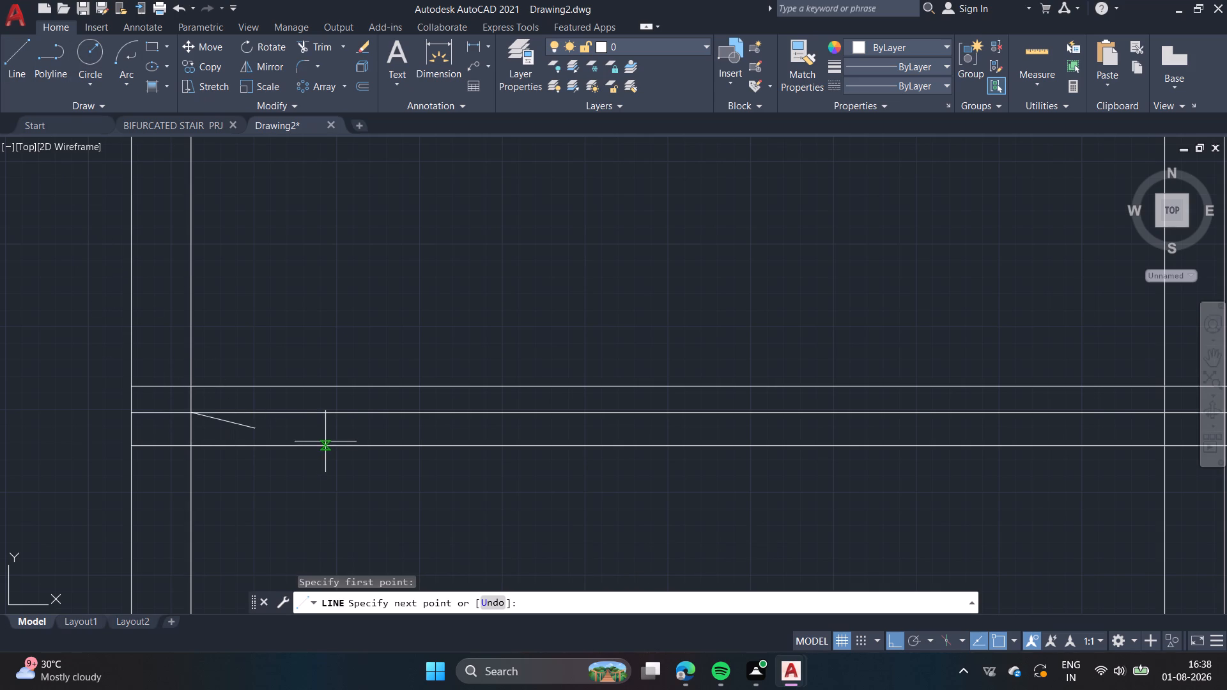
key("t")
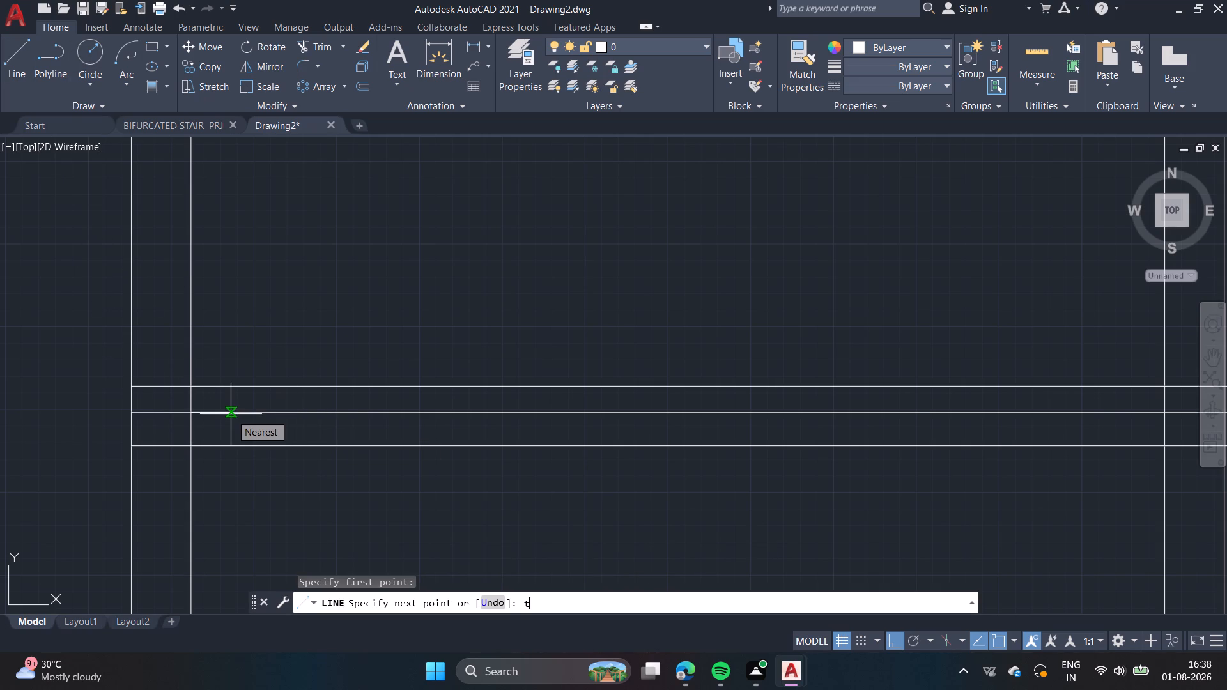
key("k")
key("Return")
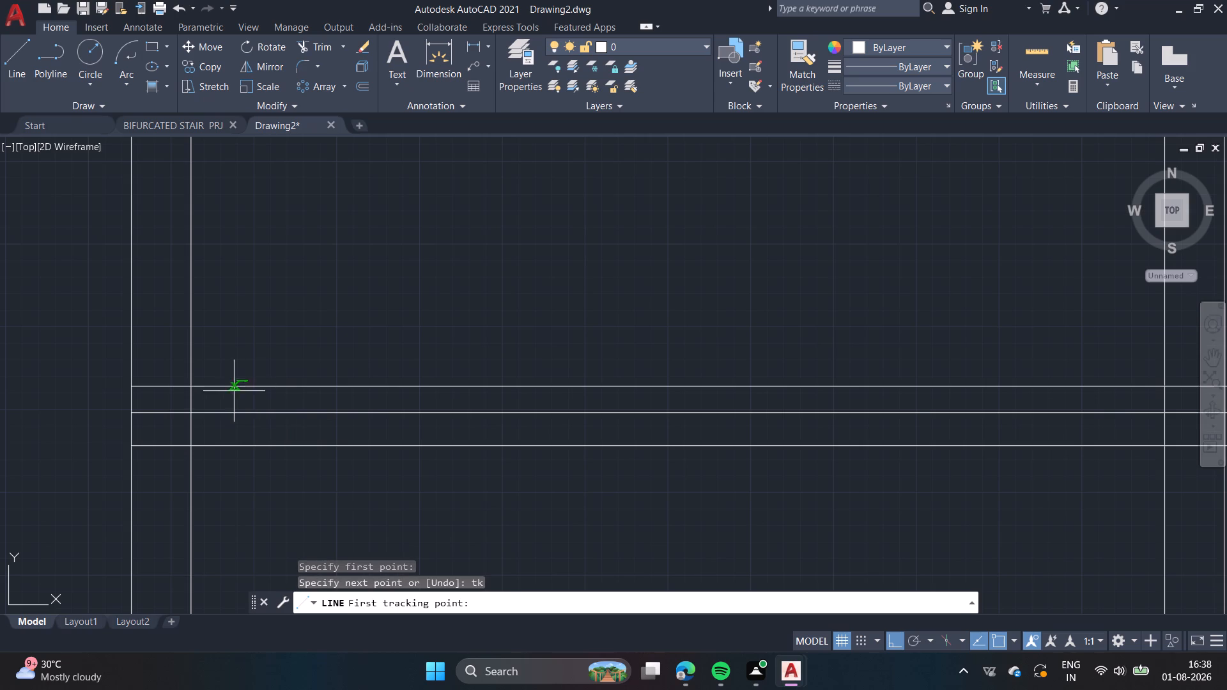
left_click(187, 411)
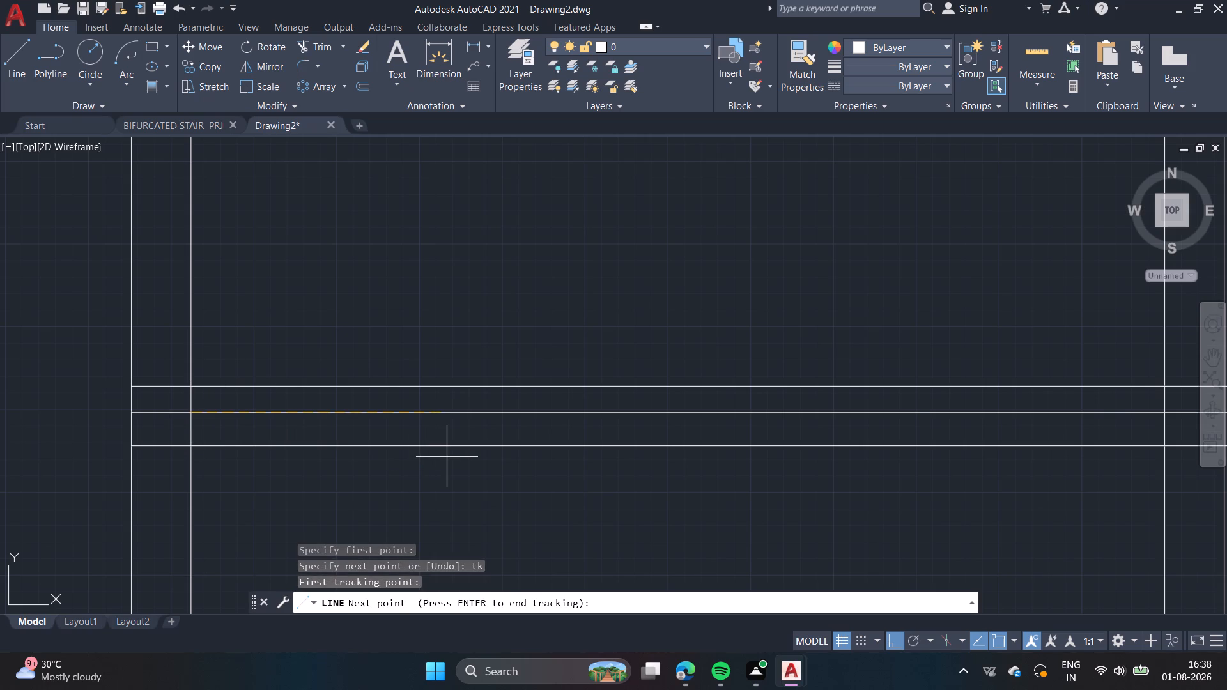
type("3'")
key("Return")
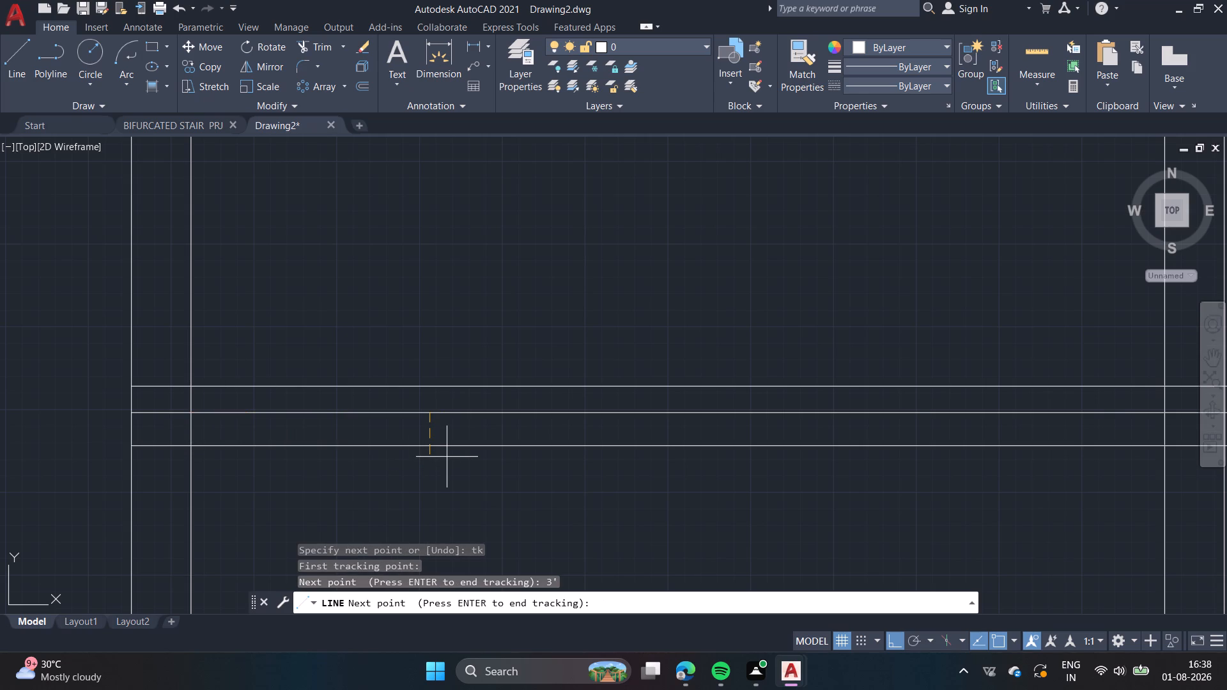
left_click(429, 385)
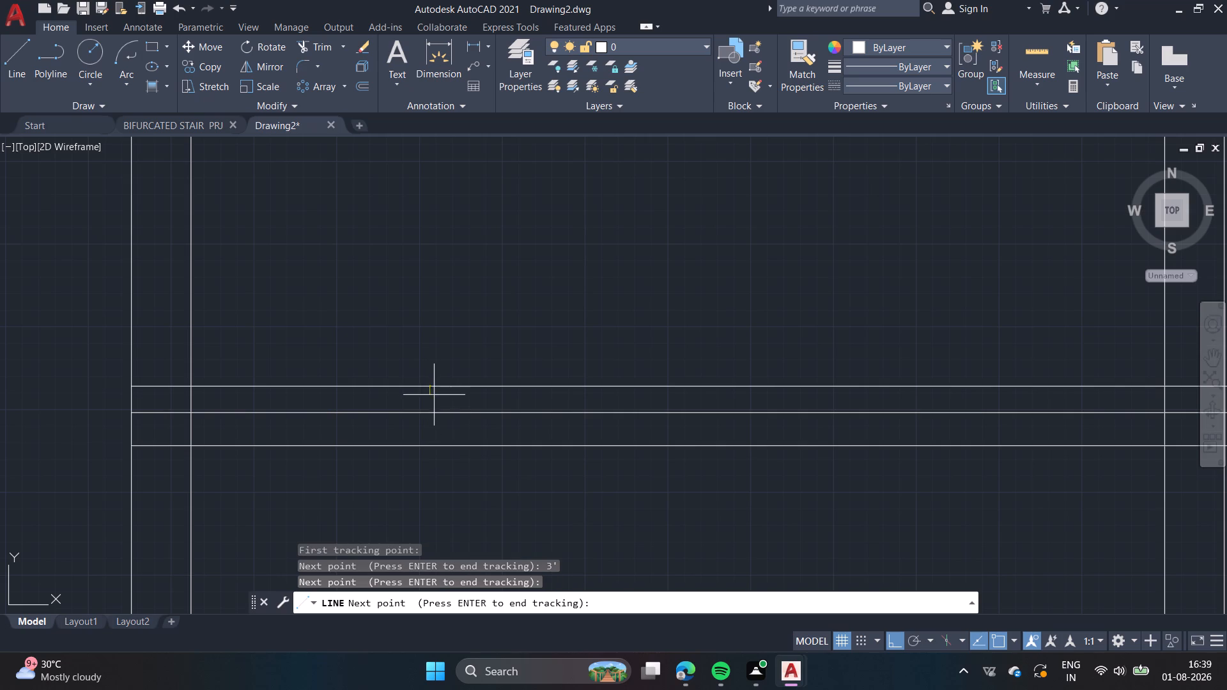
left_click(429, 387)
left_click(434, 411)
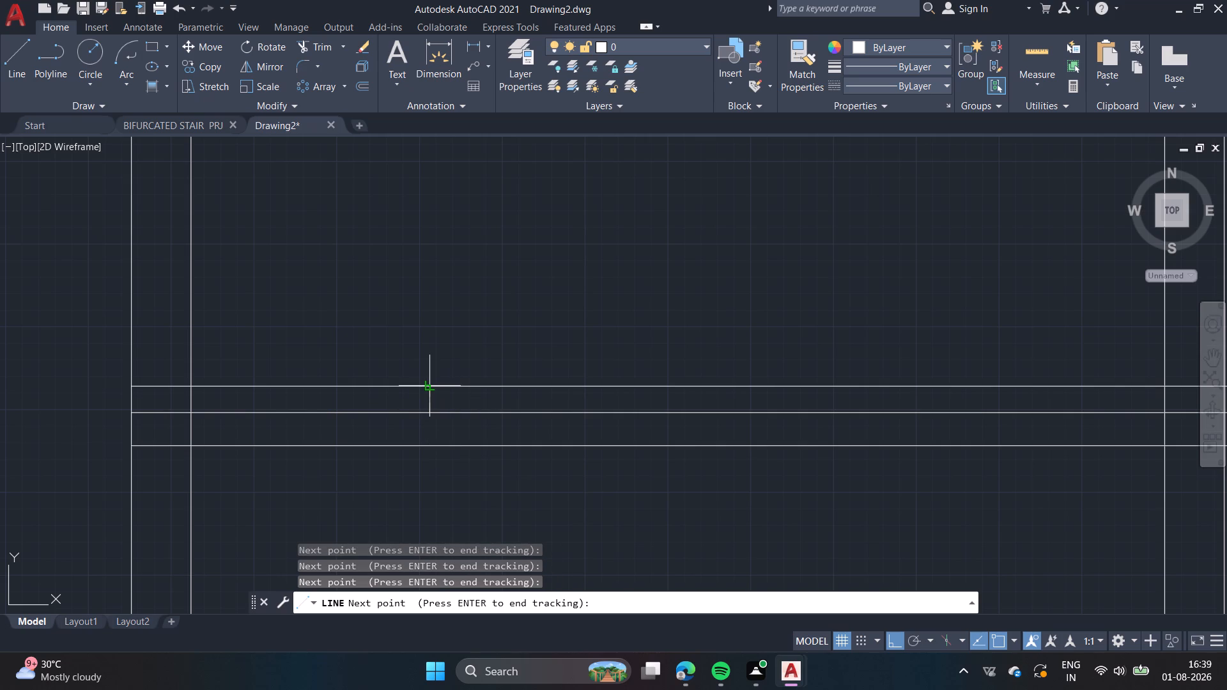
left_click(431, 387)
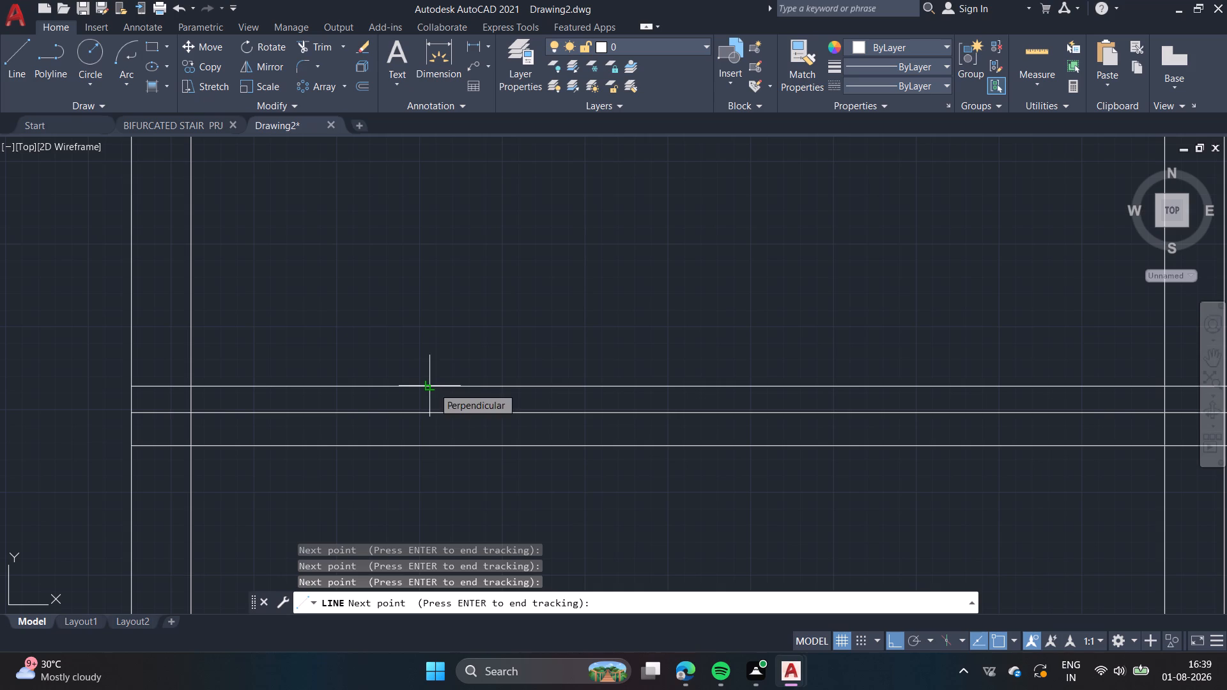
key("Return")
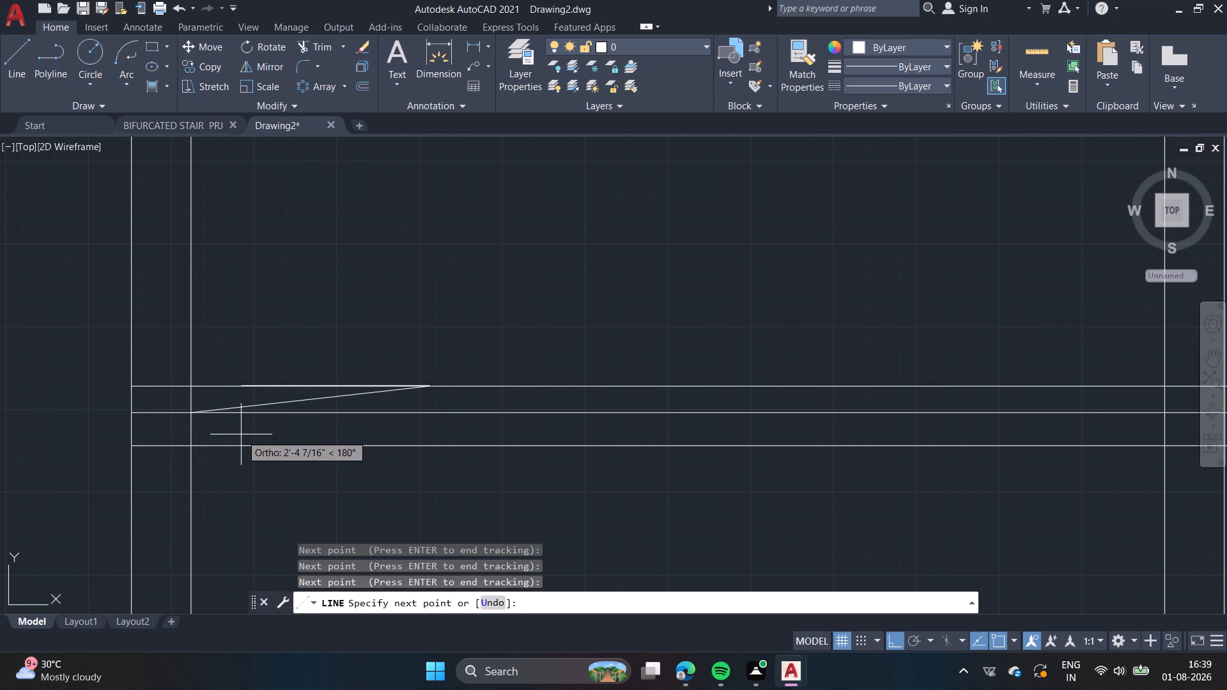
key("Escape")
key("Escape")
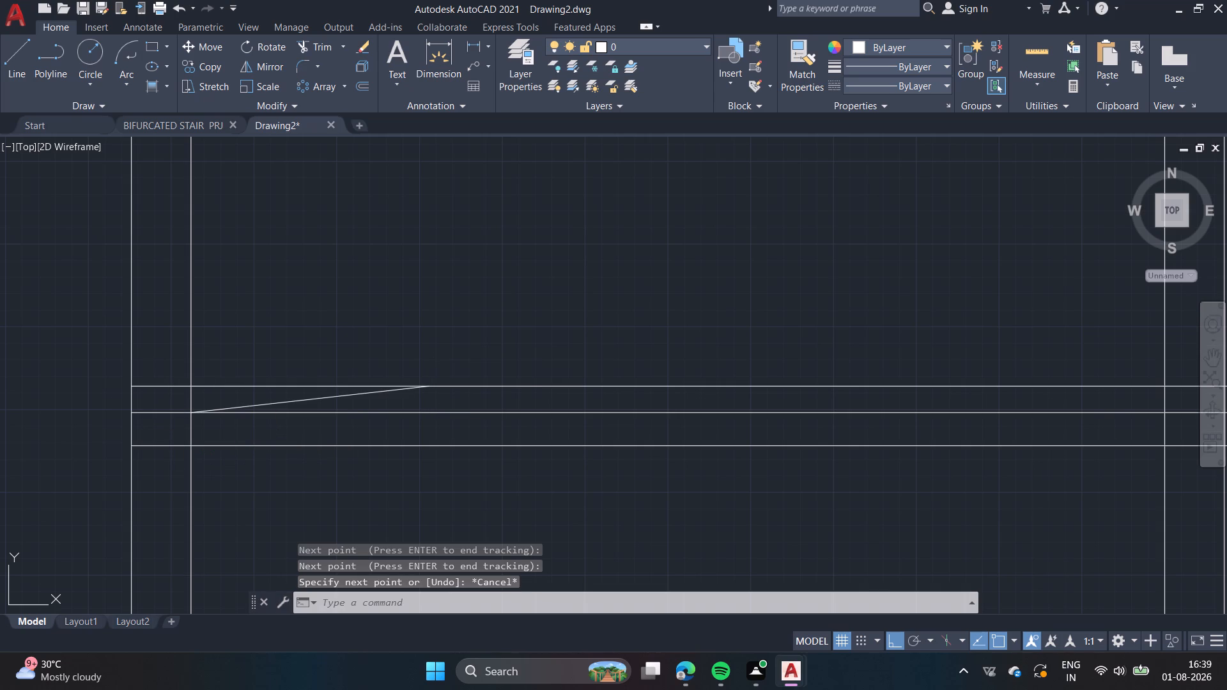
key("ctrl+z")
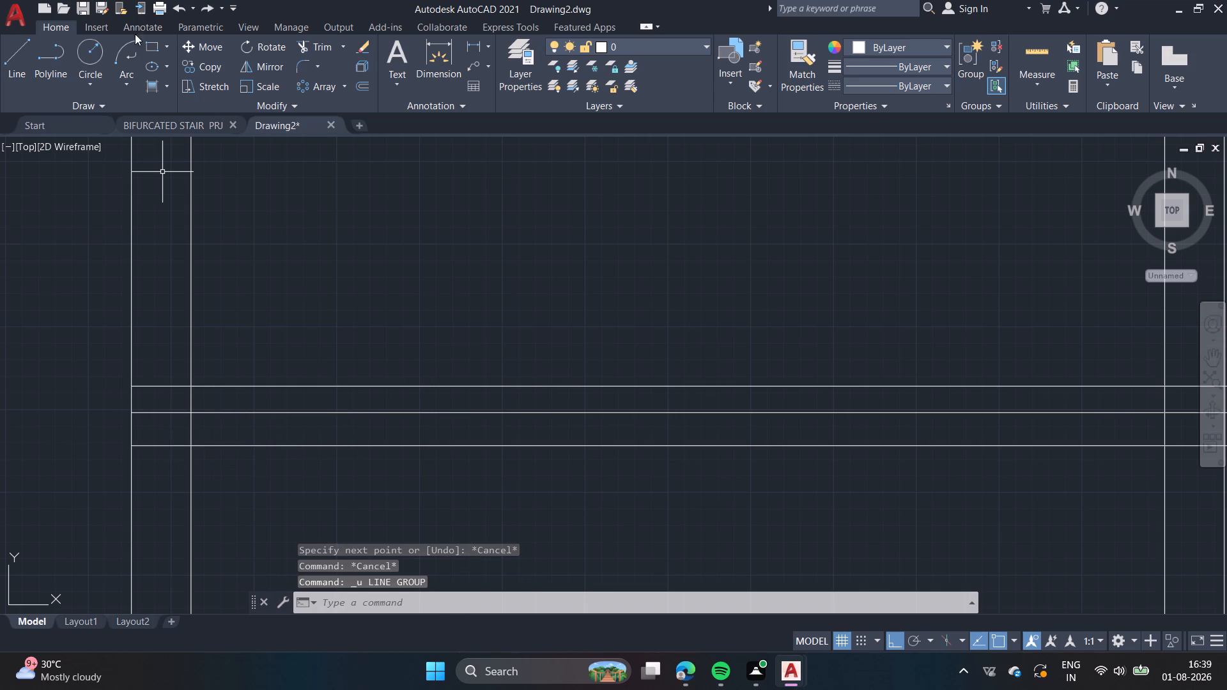
Draw a short vertical line 3' east of the west wall's inner face, from the 4" offset line up to the sixth wall's north line.
type("l")
key("space")
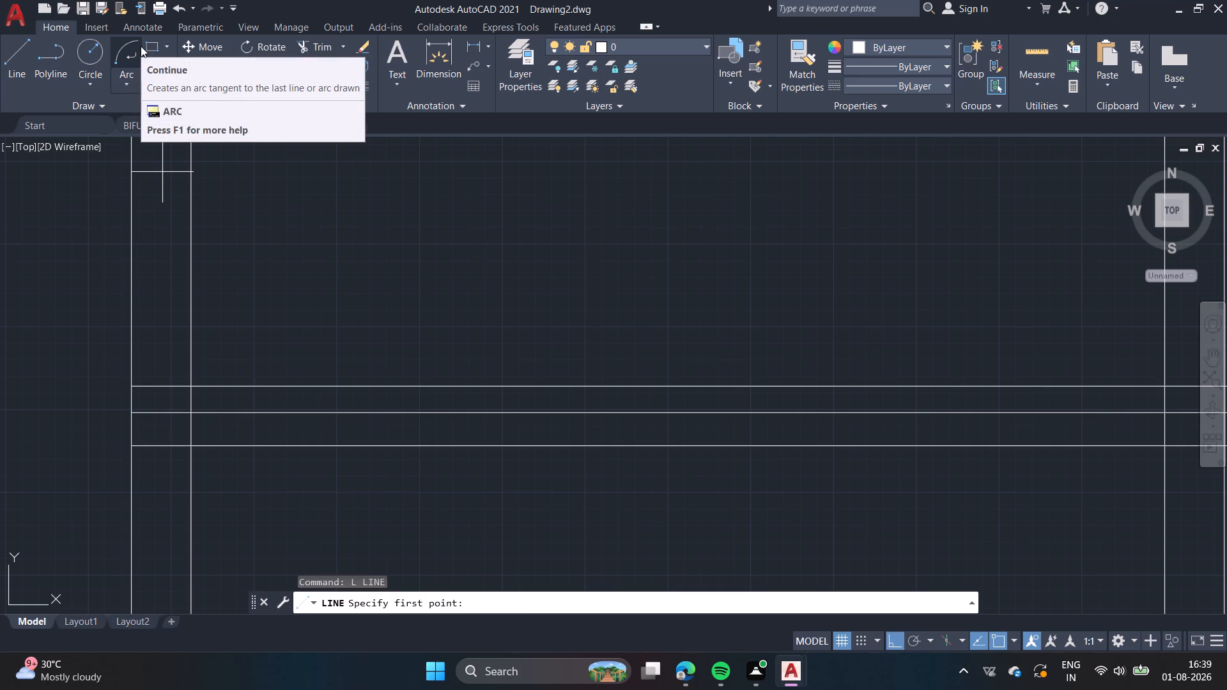
type("tk")
key("space")
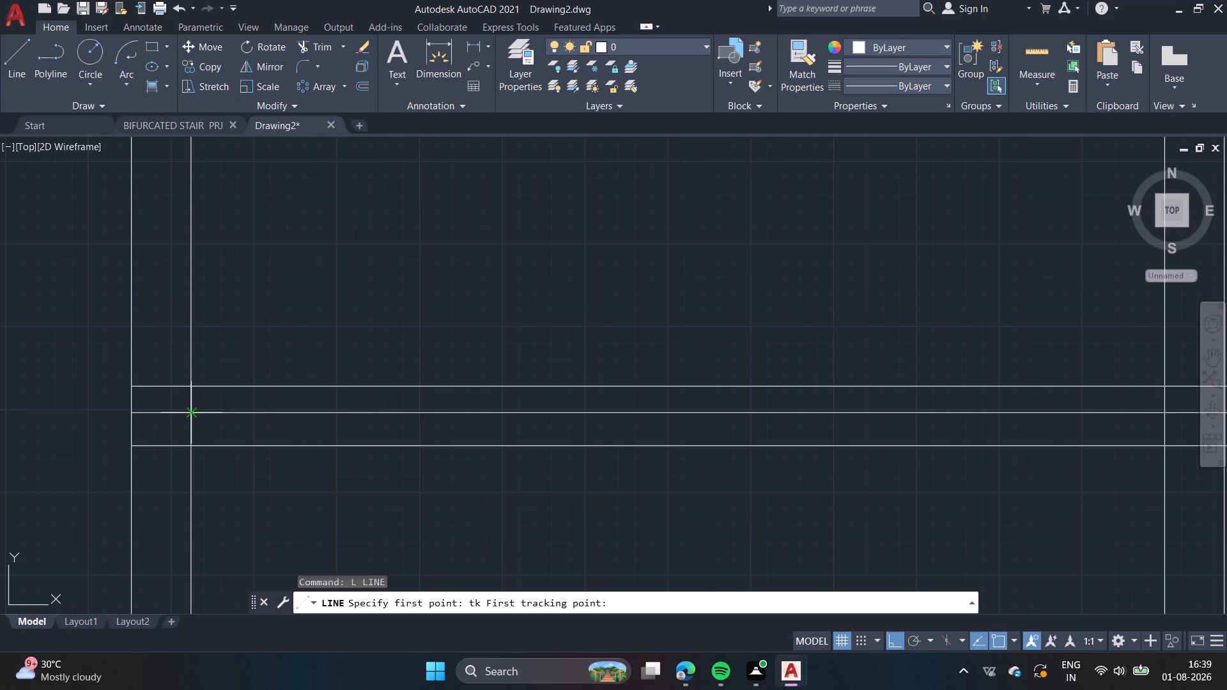
left_click(194, 411)
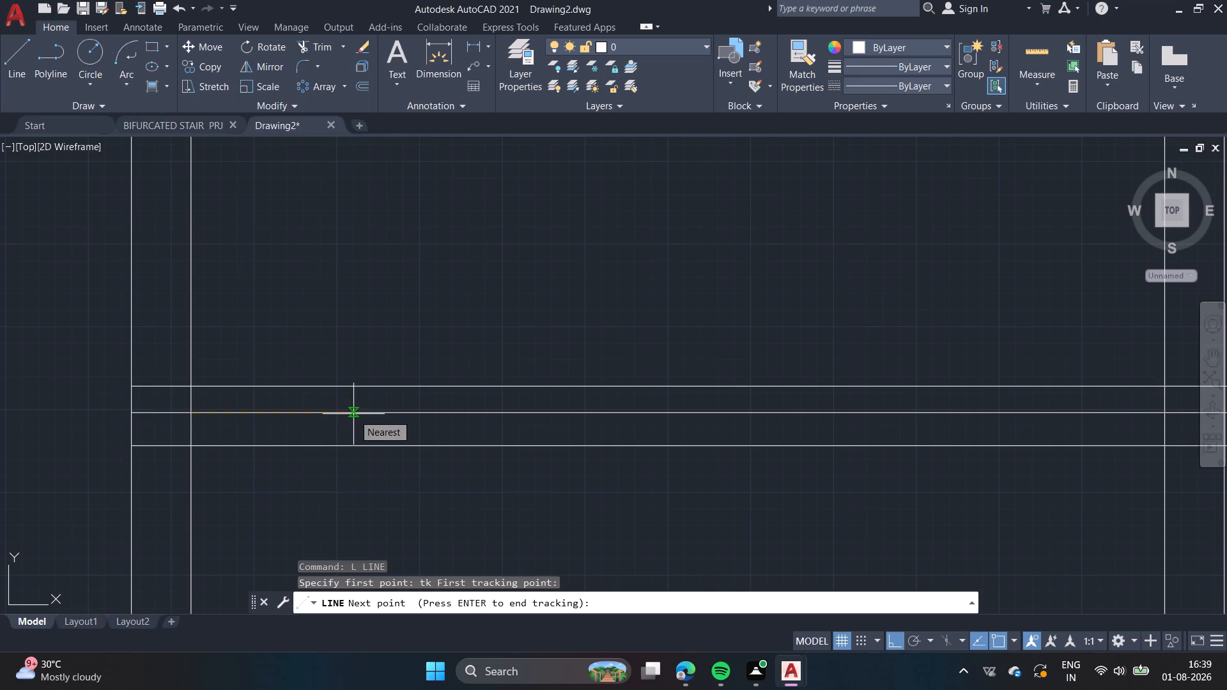
type("3'")
key("Return")
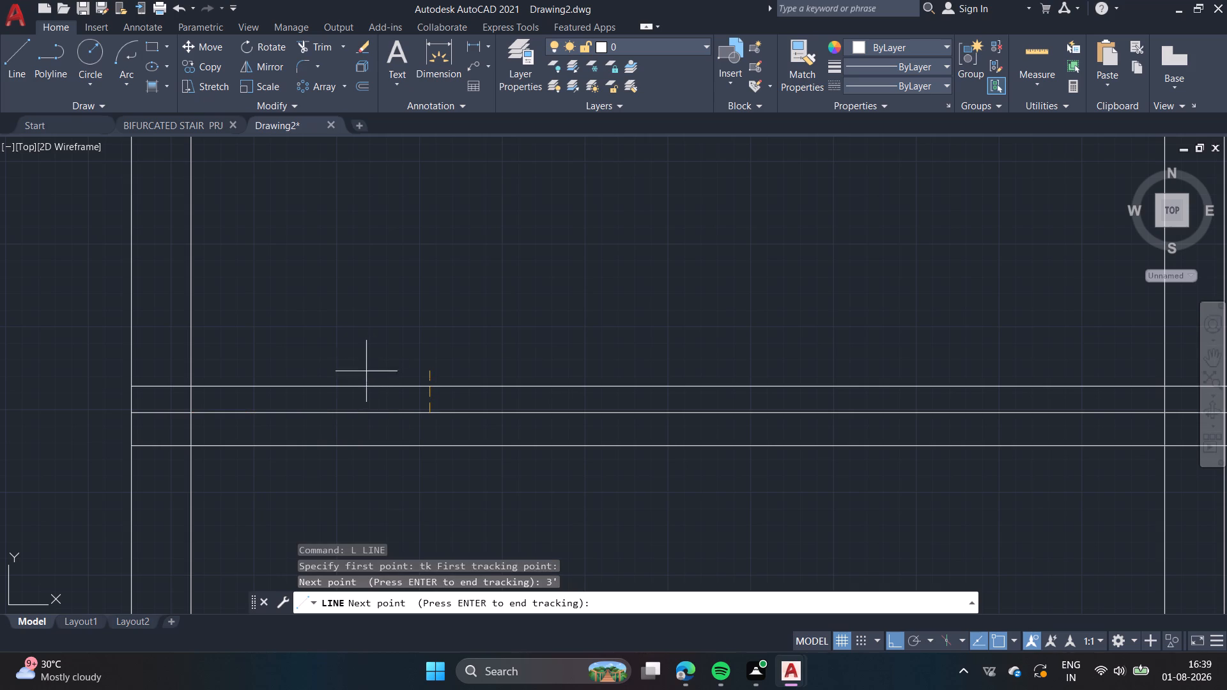
key("Return")
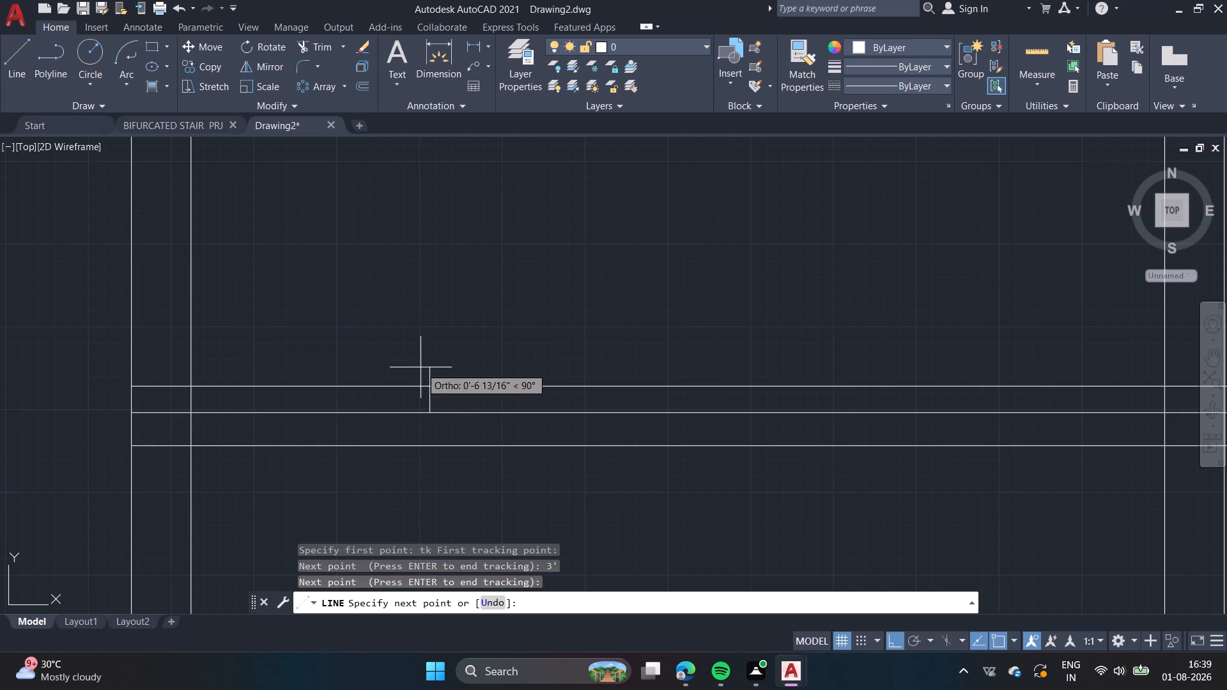
left_click(427, 387)
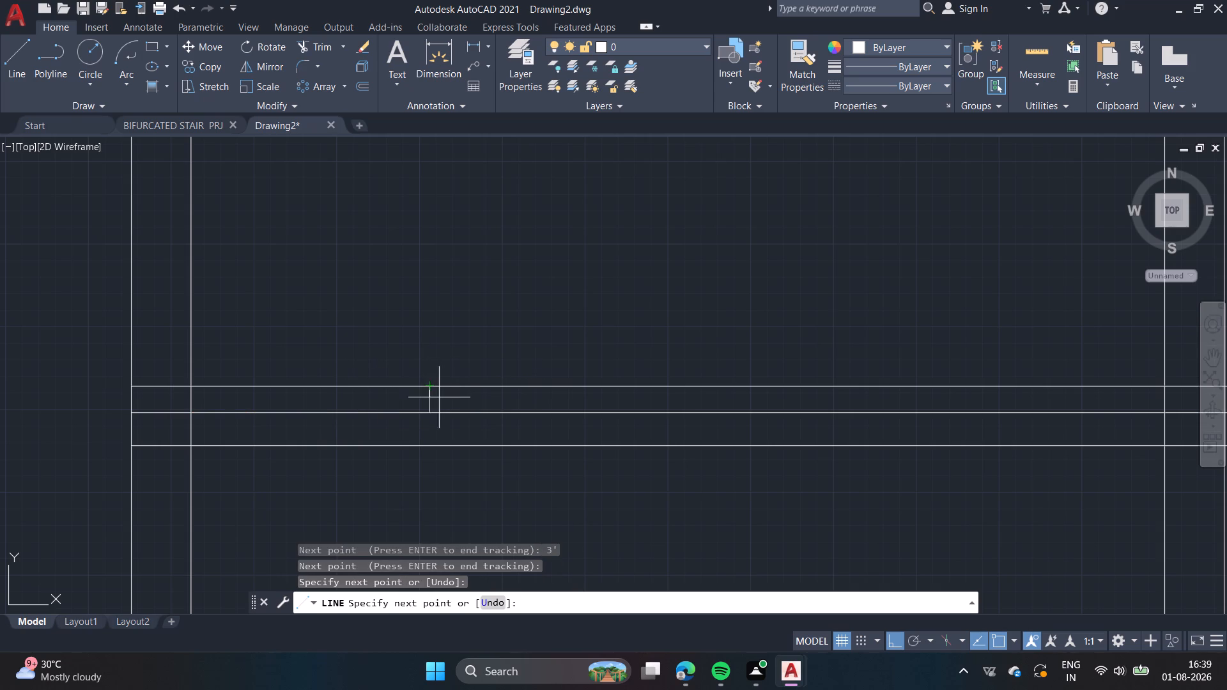
key("Escape")
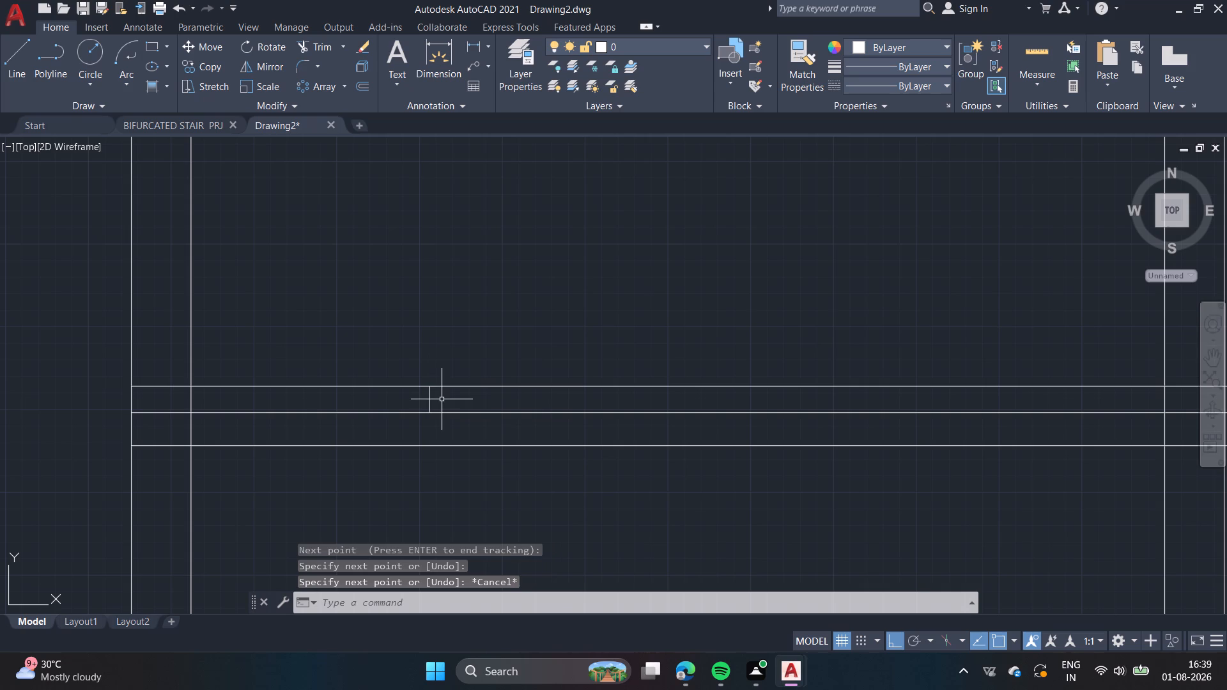
Trim the sixth wall's north line along the 3' stretch, plus the north and 4" offset line stubs inside the west wall.
left_click(327, 43)
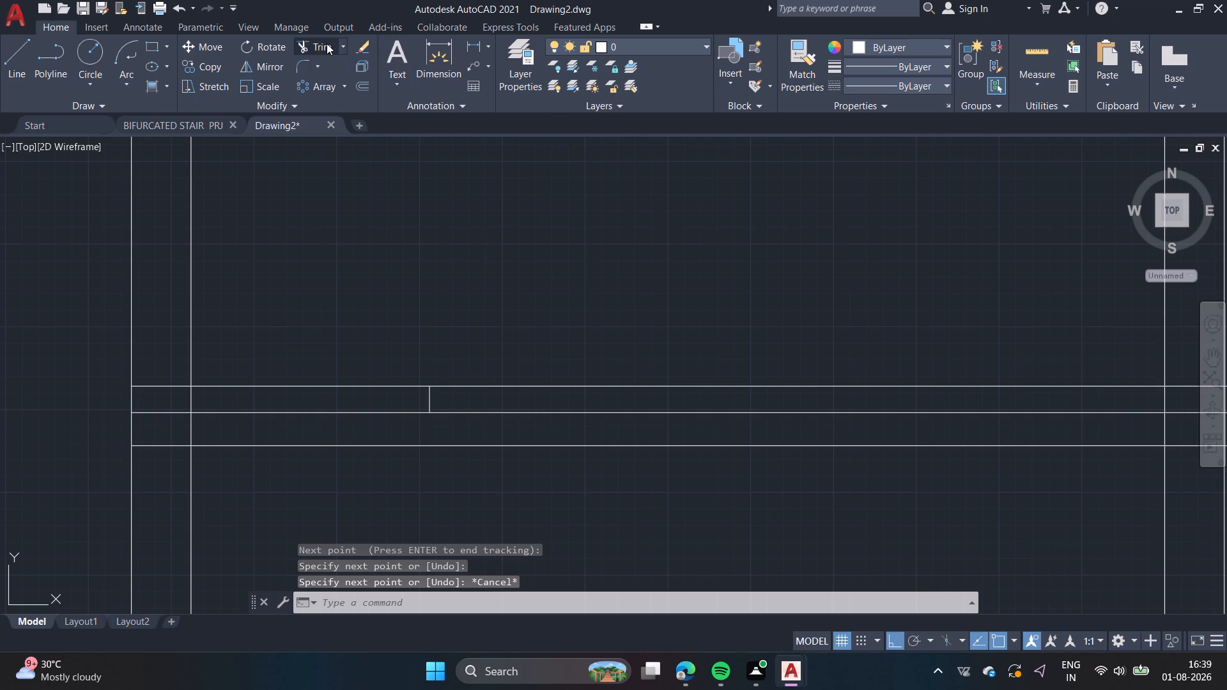
left_click(296, 386)
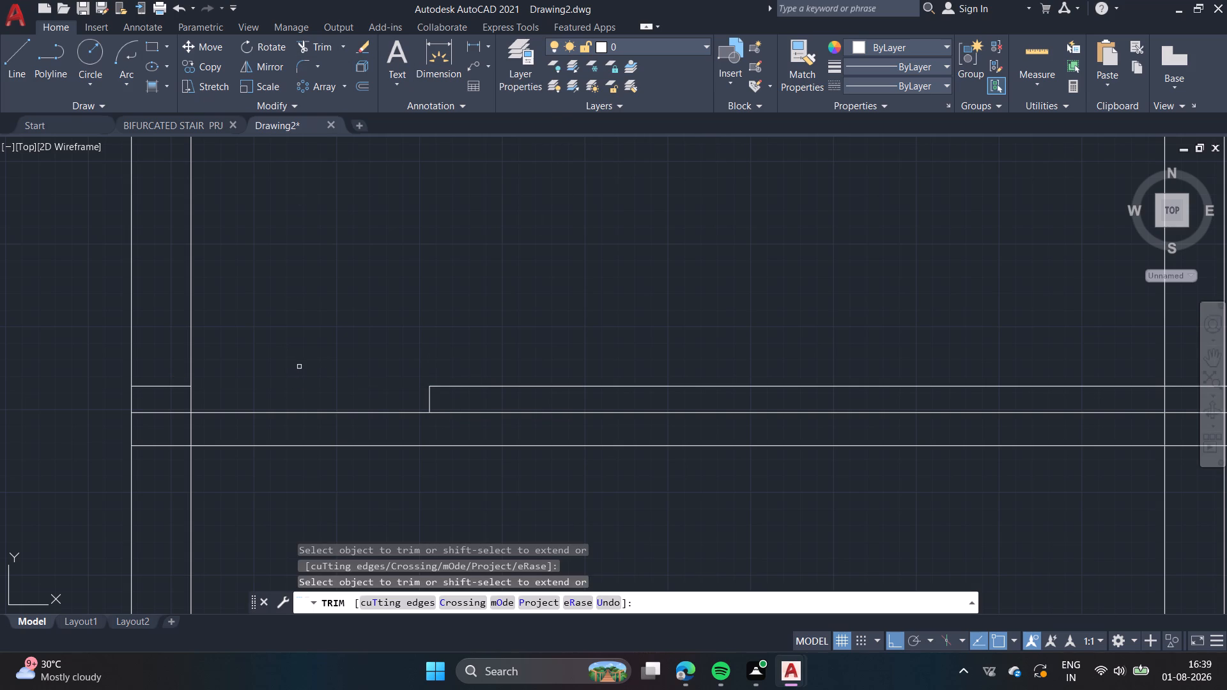
scroll(299, 367, "down", 3)
scroll(266, 366, "up", 2)
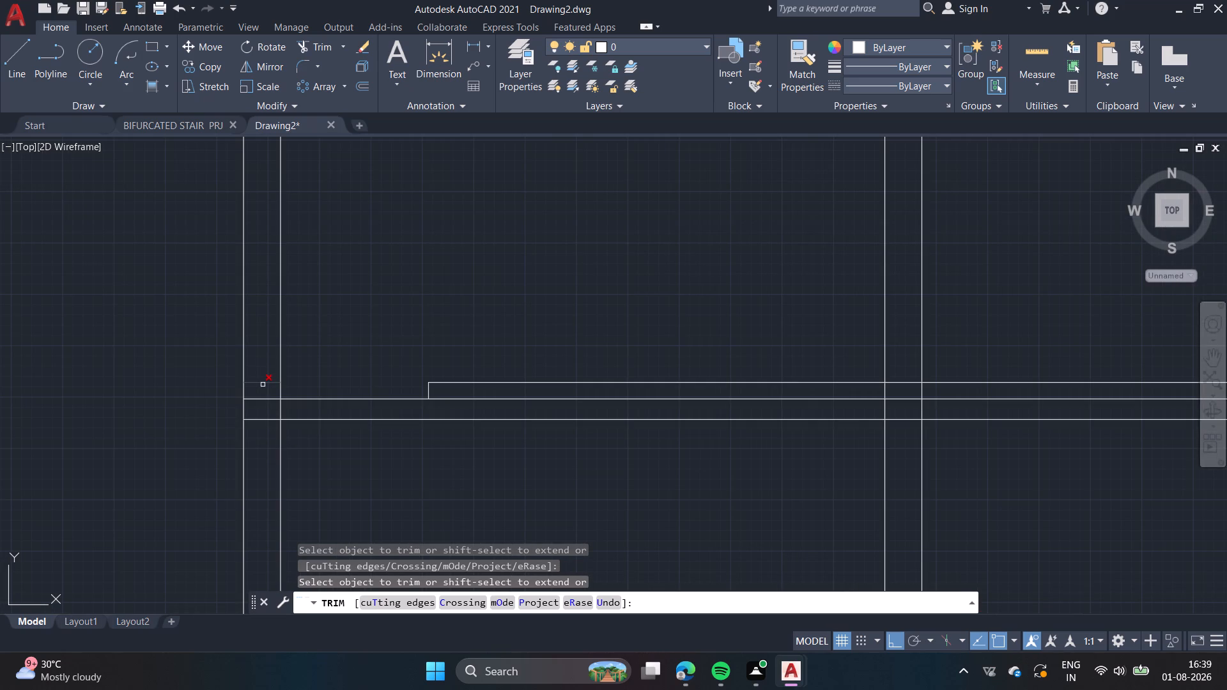
left_click(263, 385)
left_click(262, 402)
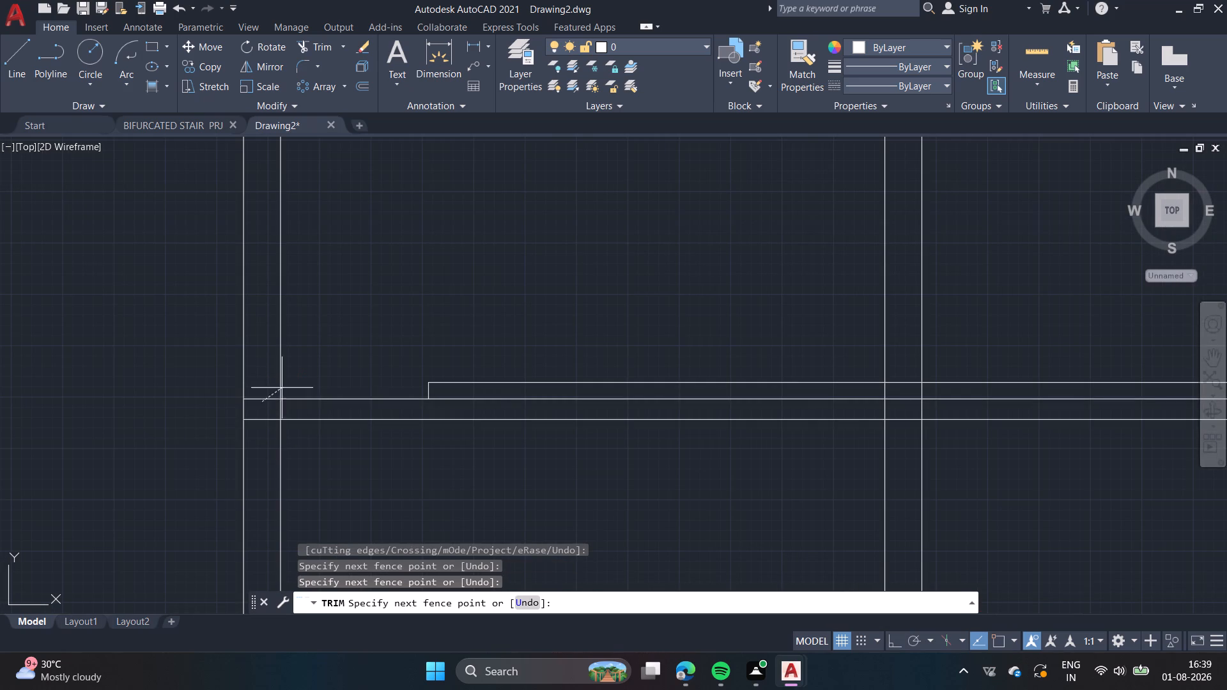
left_click(260, 364)
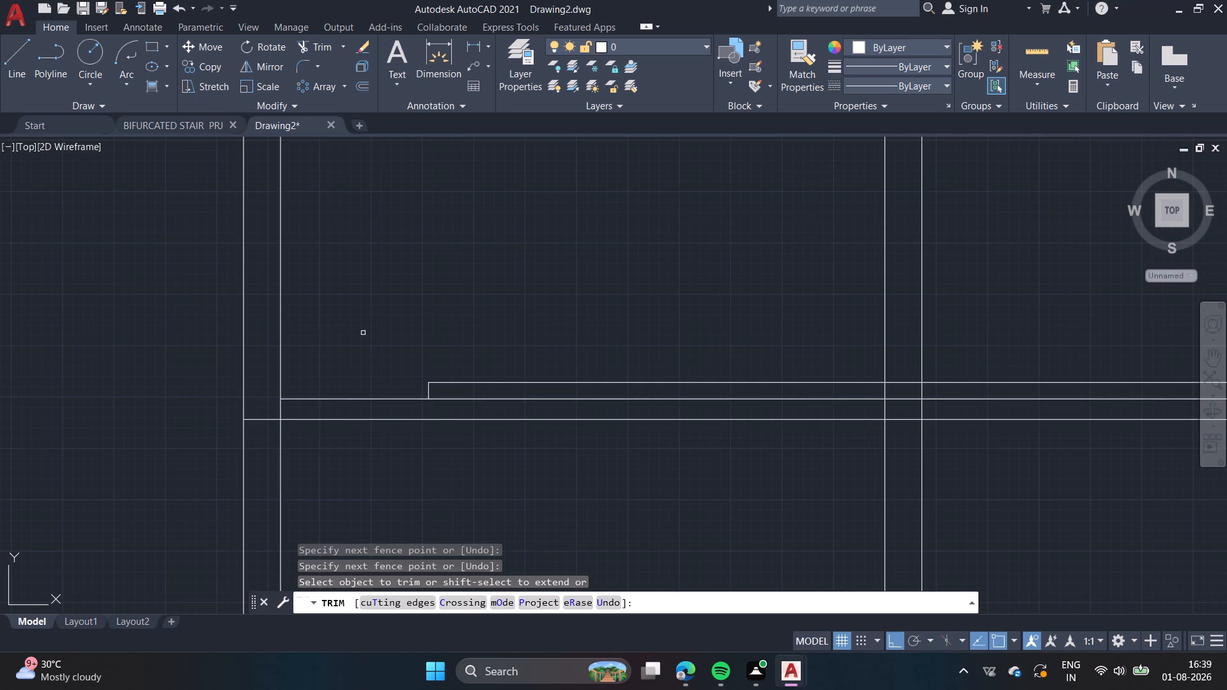
scroll(363, 333, "down", 3)
key("Escape")
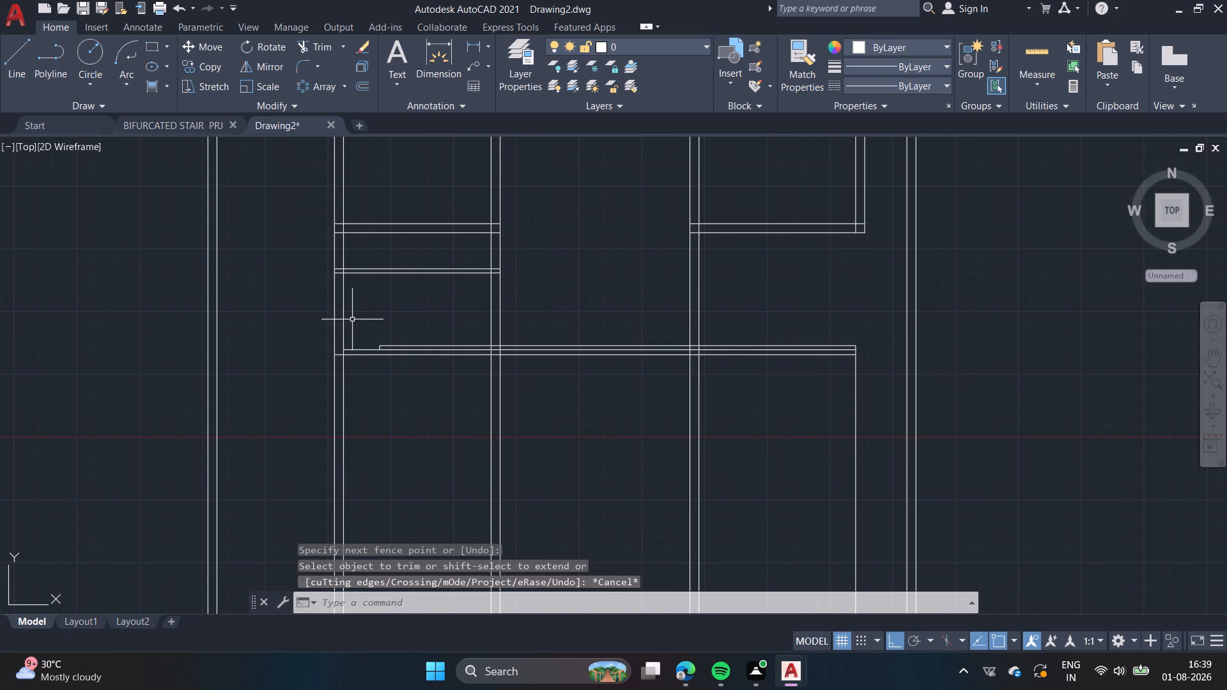
Trim both west wall lines between the thin partition and the 9" horizontal wall north of it, opening the gap.
middle_click_drag(450, 304, 475, 375)
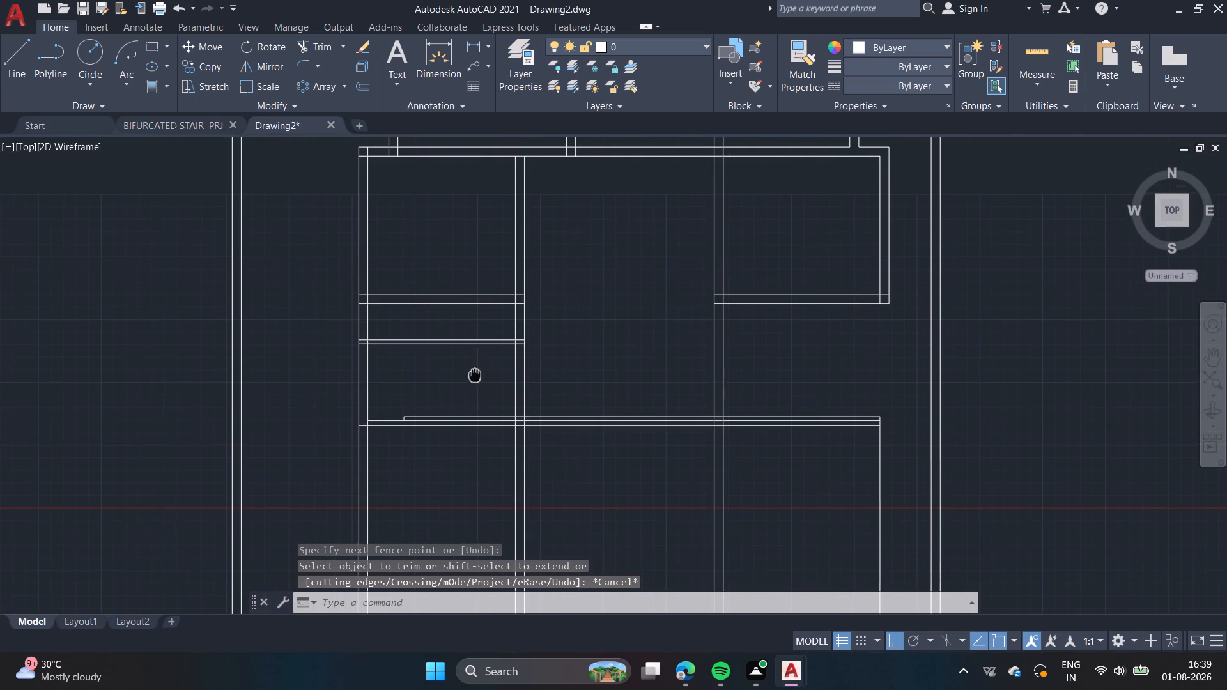
left_click(333, 47)
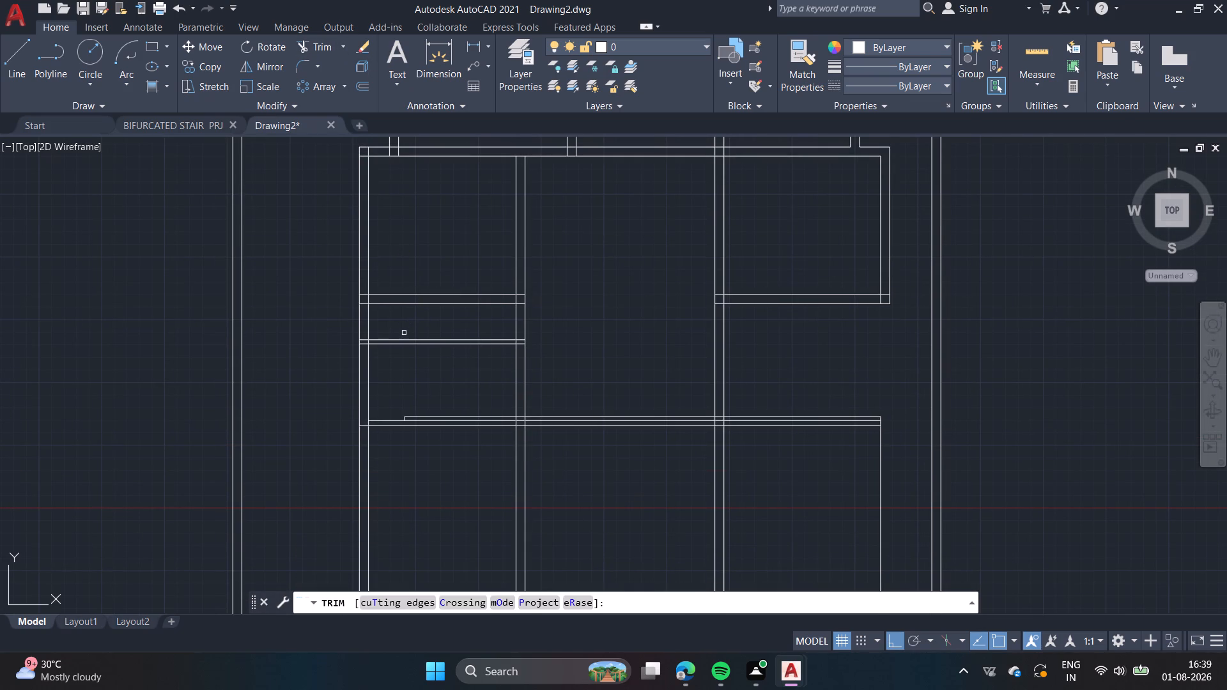
left_click(403, 331)
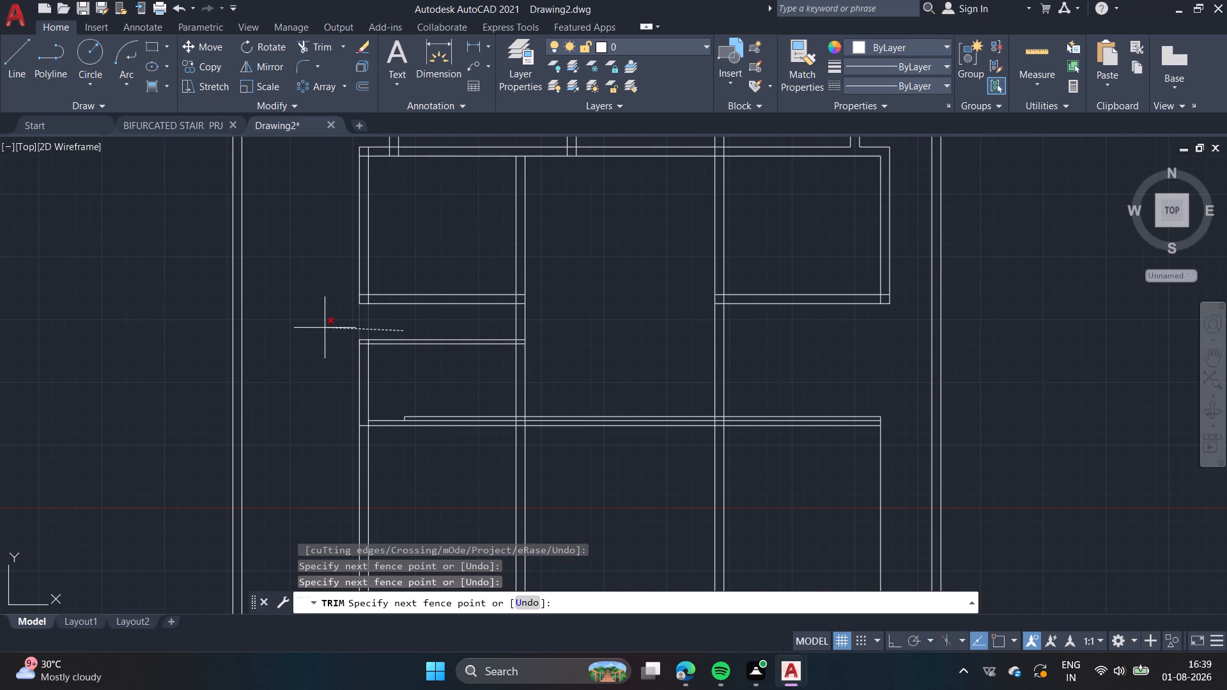
left_click(325, 328)
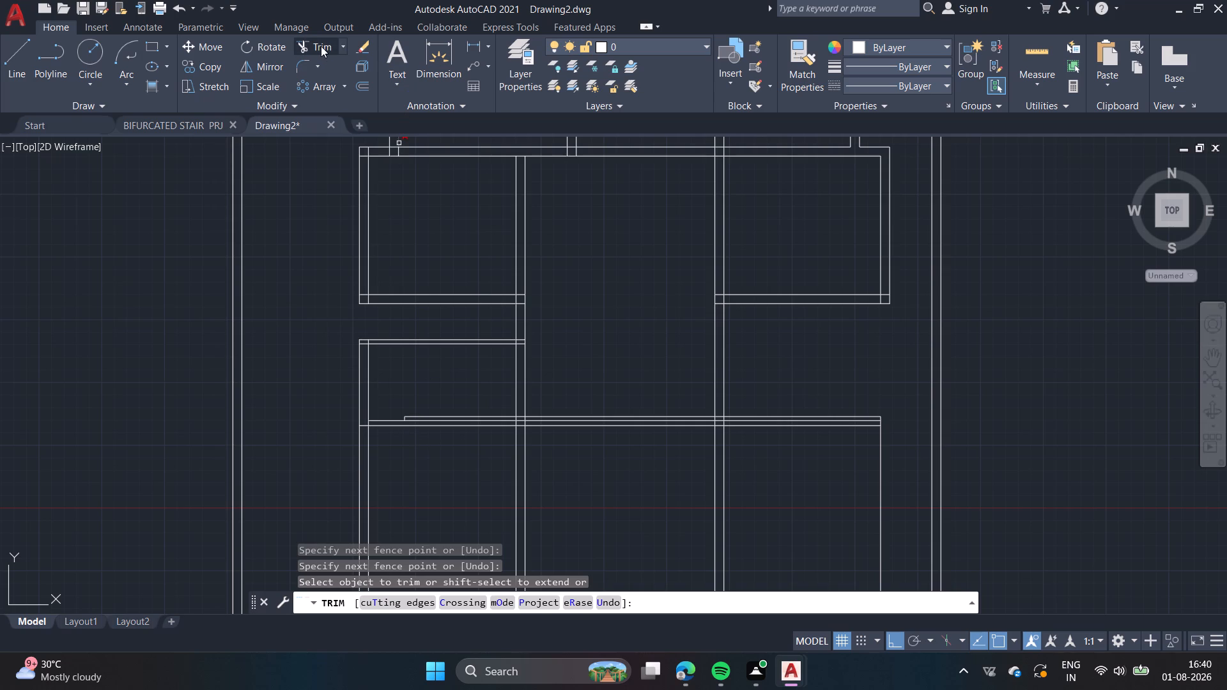
Measure the vertical distance from the thin partition to the thinned stretch of the sixth wall, leaving the dimension unplaced.
left_click(472, 42)
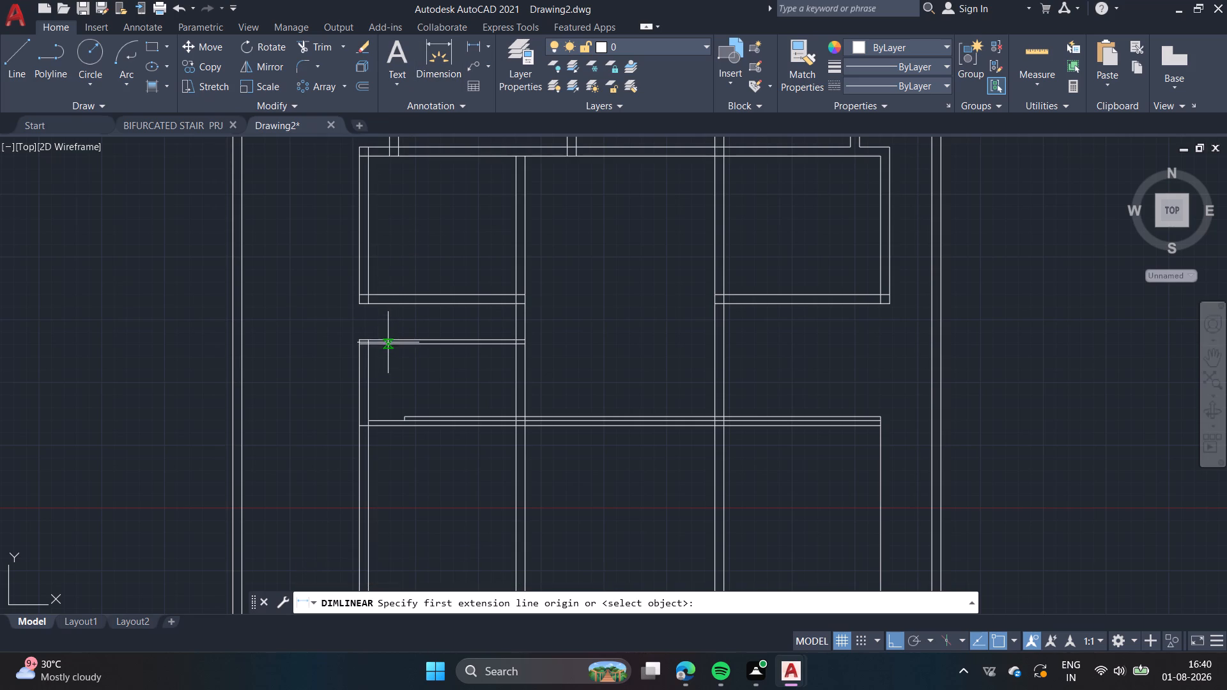
left_click(388, 342)
left_click(391, 418)
scroll(401, 401, "up", 4)
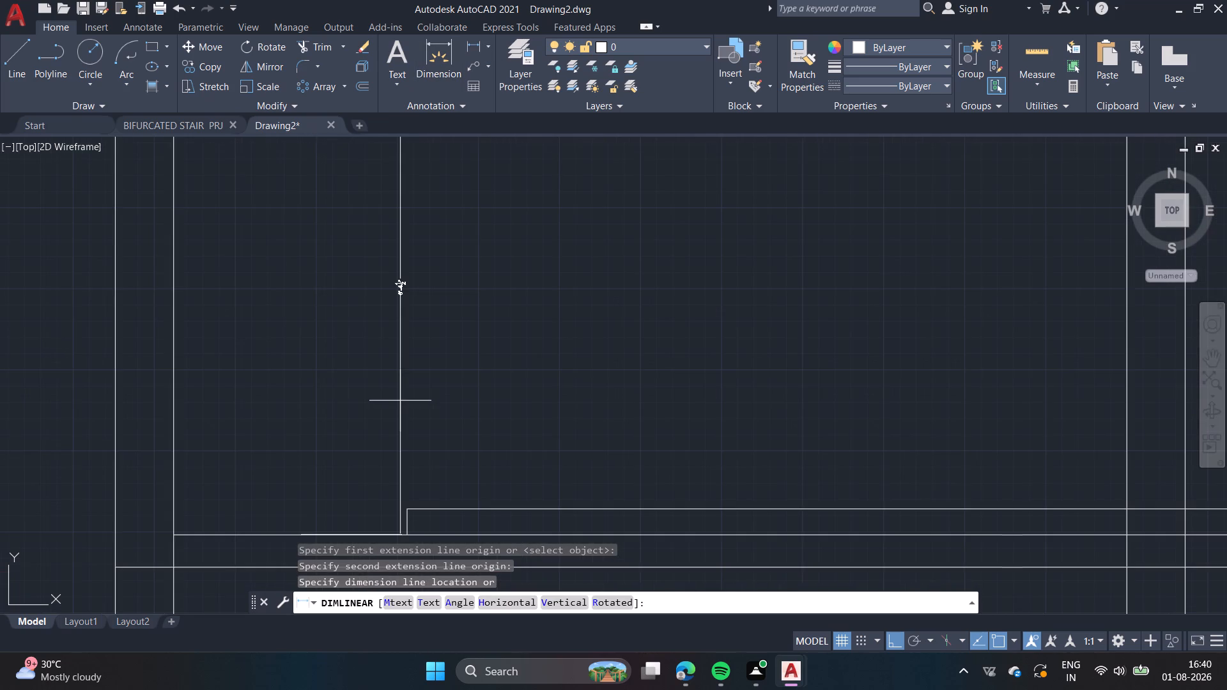
scroll(400, 399, "up", 1)
scroll(400, 399, "down", 3)
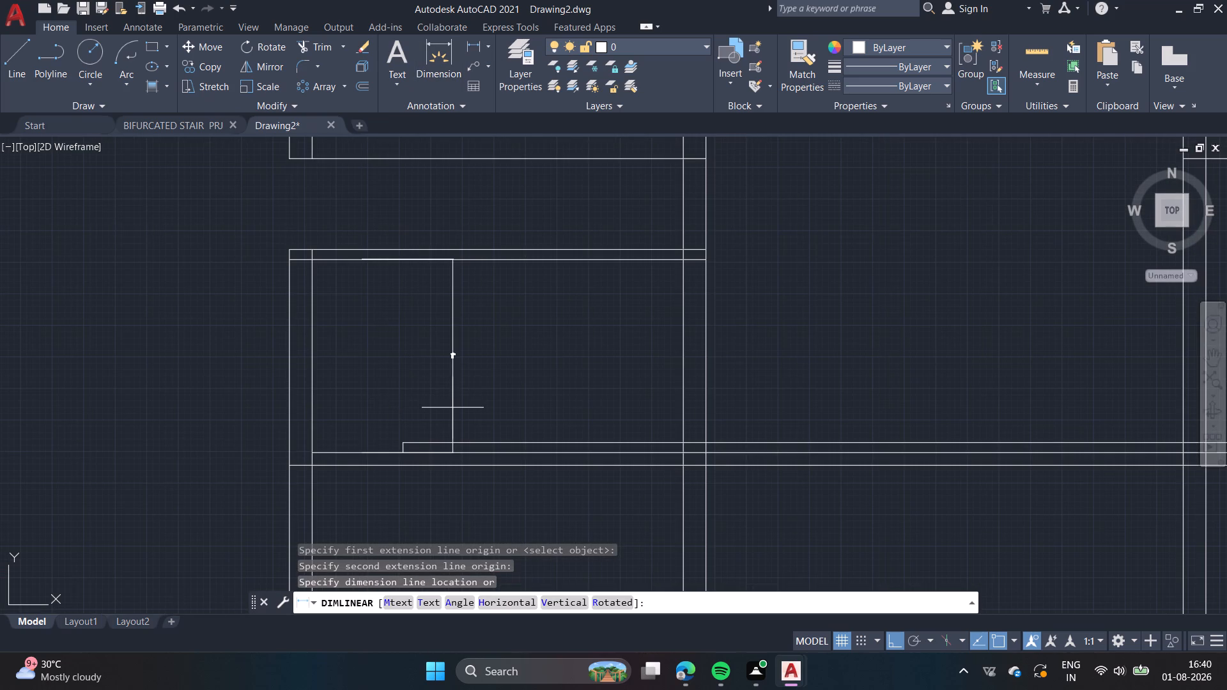
scroll(452, 408, "up", 4)
scroll(454, 406, "down", 2)
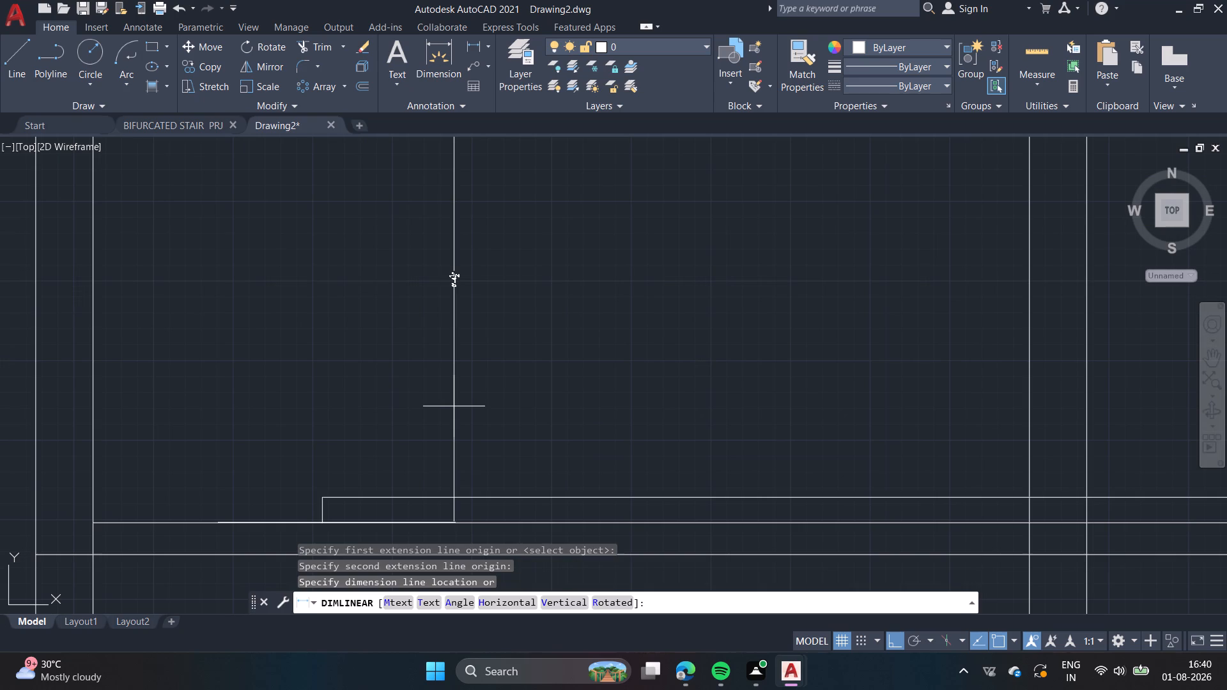
key("Escape")
Offset the west wall's inner face line 5'6" eastward into the west room.
scroll(458, 406, "down", 1)
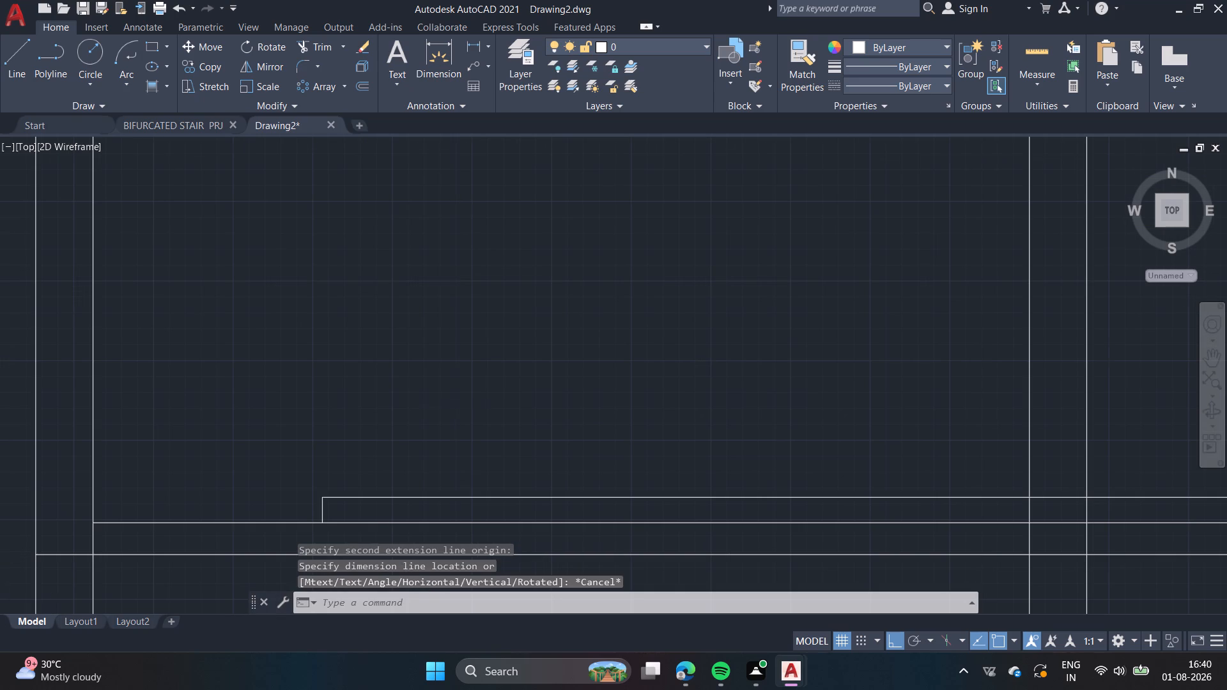
scroll(458, 406, "down", 2)
middle_click_drag(465, 383, 466, 395)
scroll(466, 385, "down", 2)
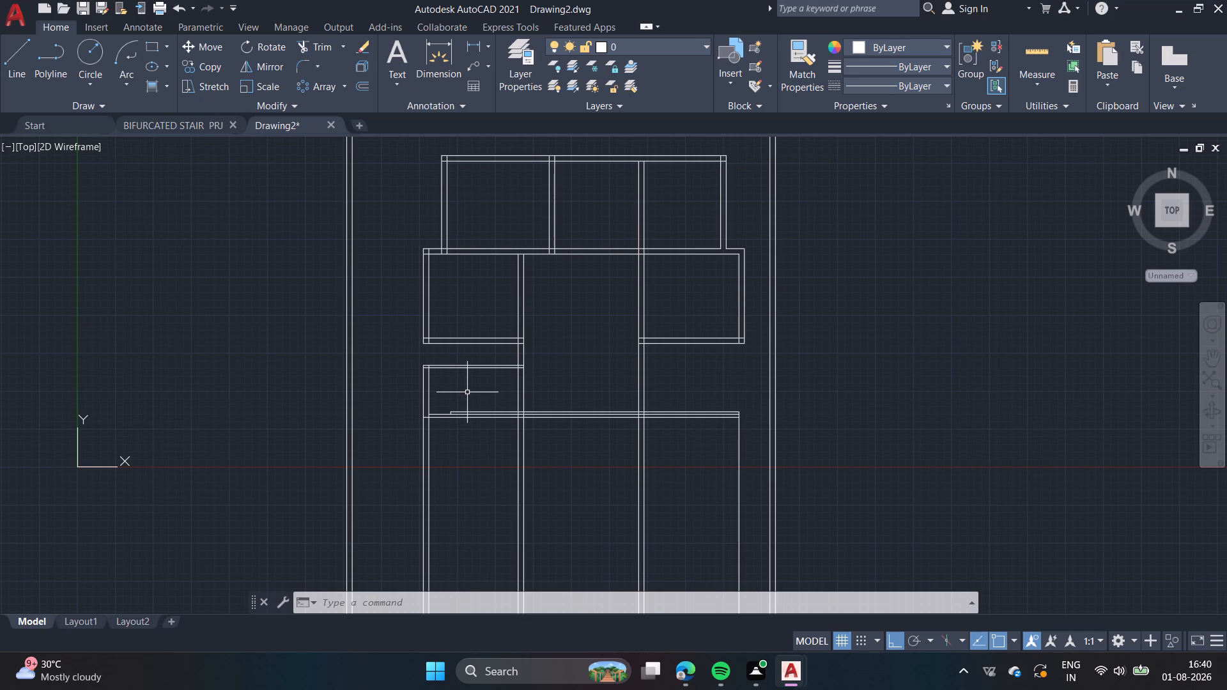
scroll(467, 392, "down", 1)
scroll(448, 395, "up", 2)
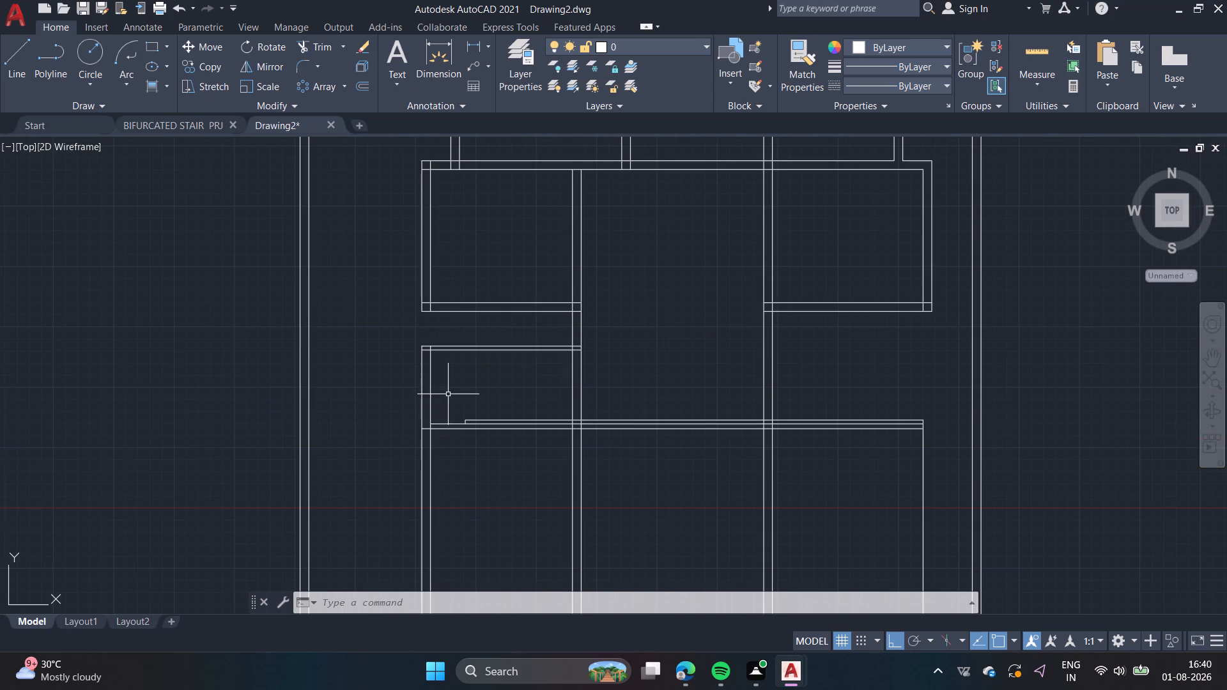
left_click(363, 86)
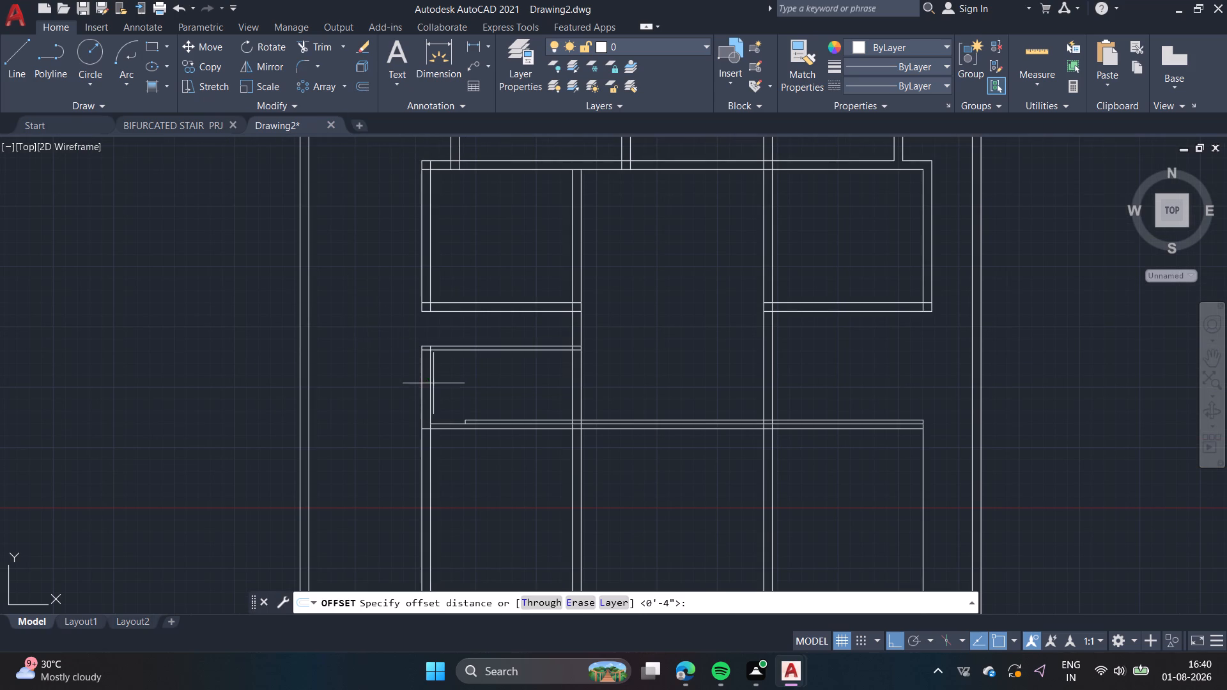
left_click(428, 390)
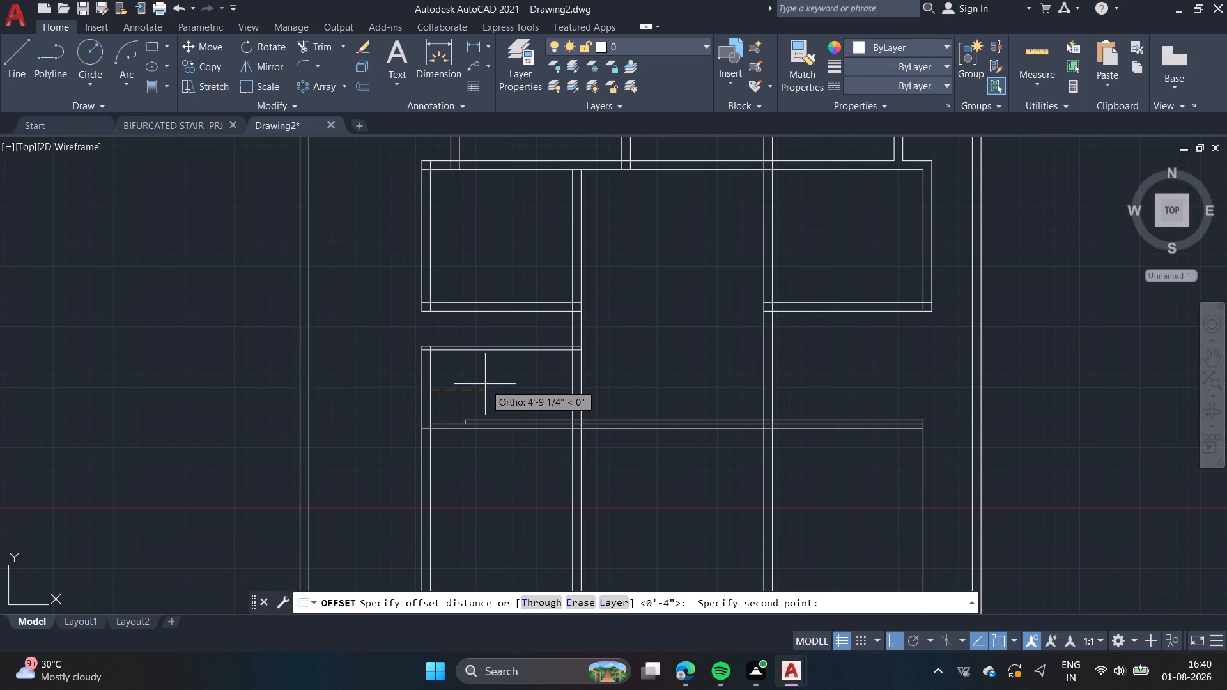
key("5")
key("apostrophe")
type("6\"")
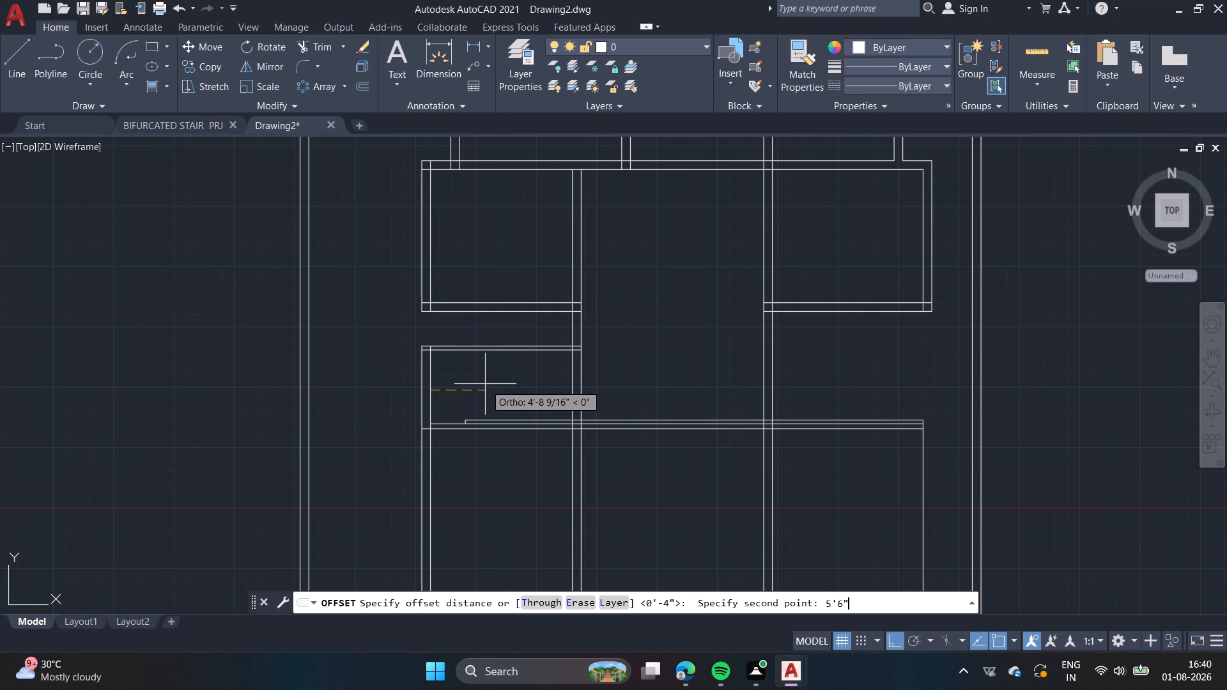
key("Return")
left_click(431, 387)
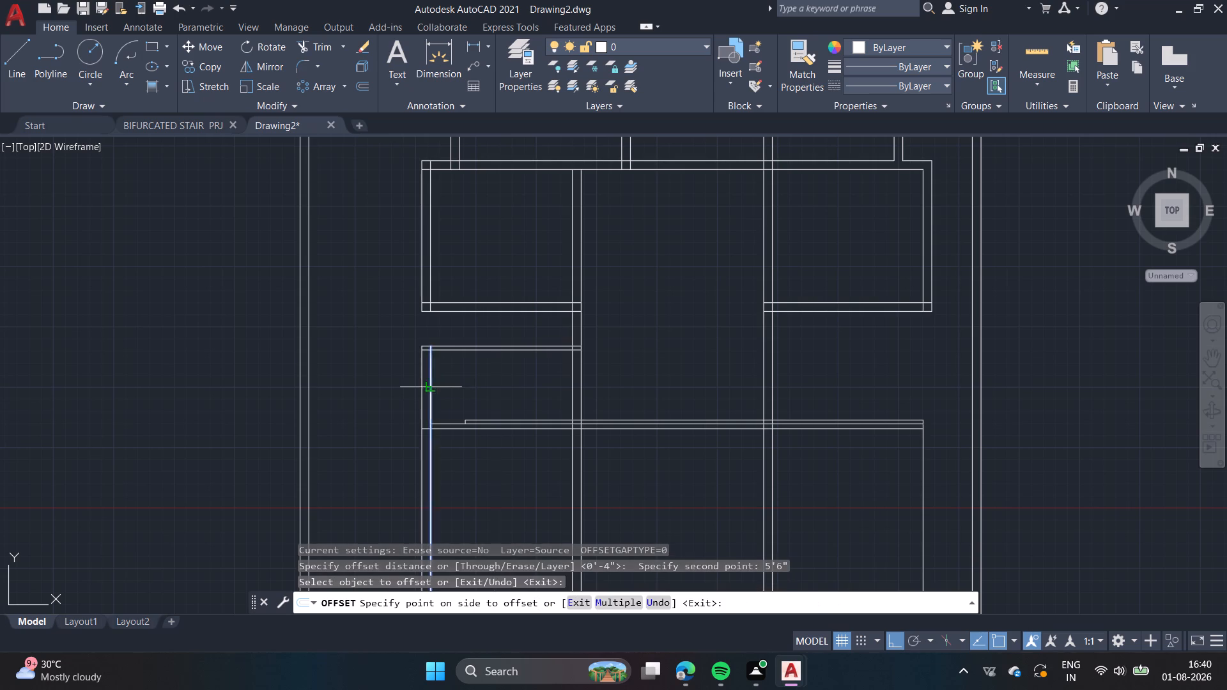
left_click(467, 394)
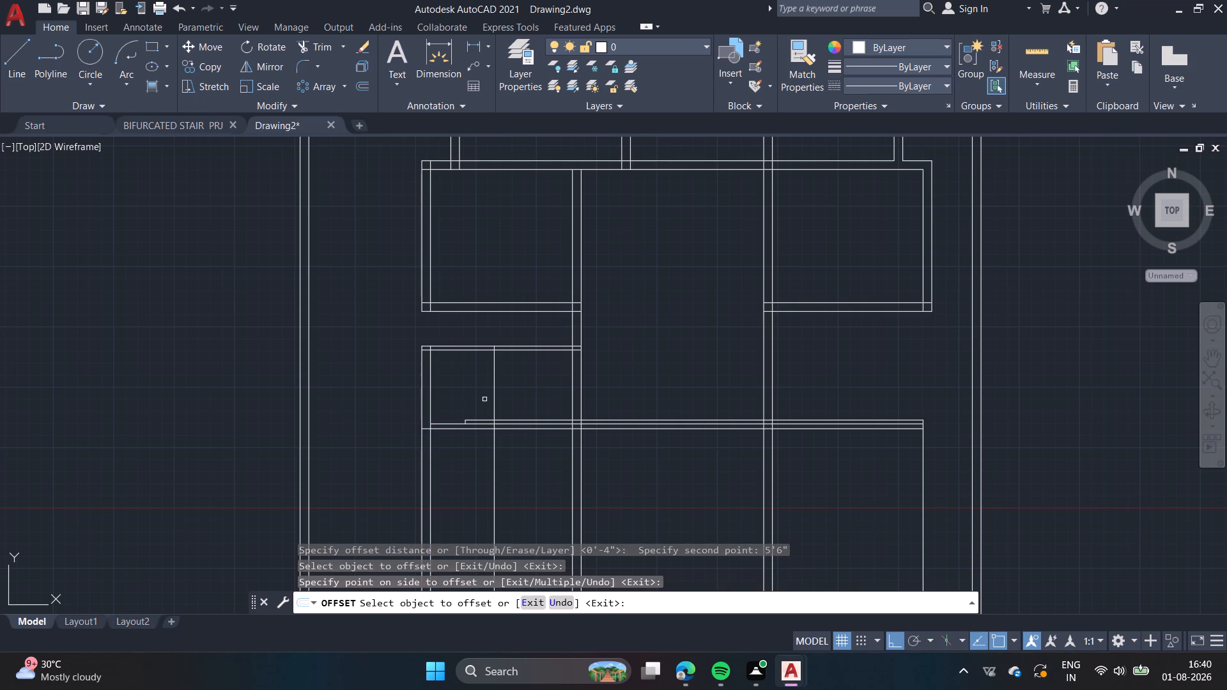
key("space")
Offset the new vertical line 4" eastward to form a thin vertical partition.
key("space")
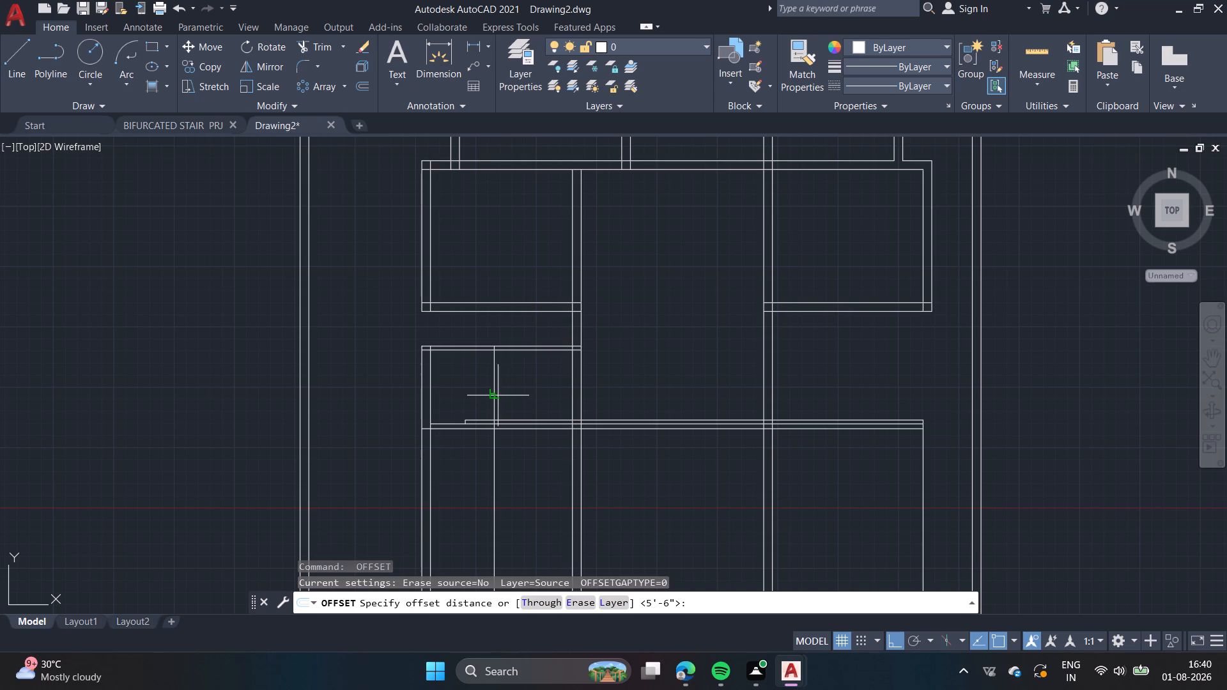
left_click(494, 395)
key("4")
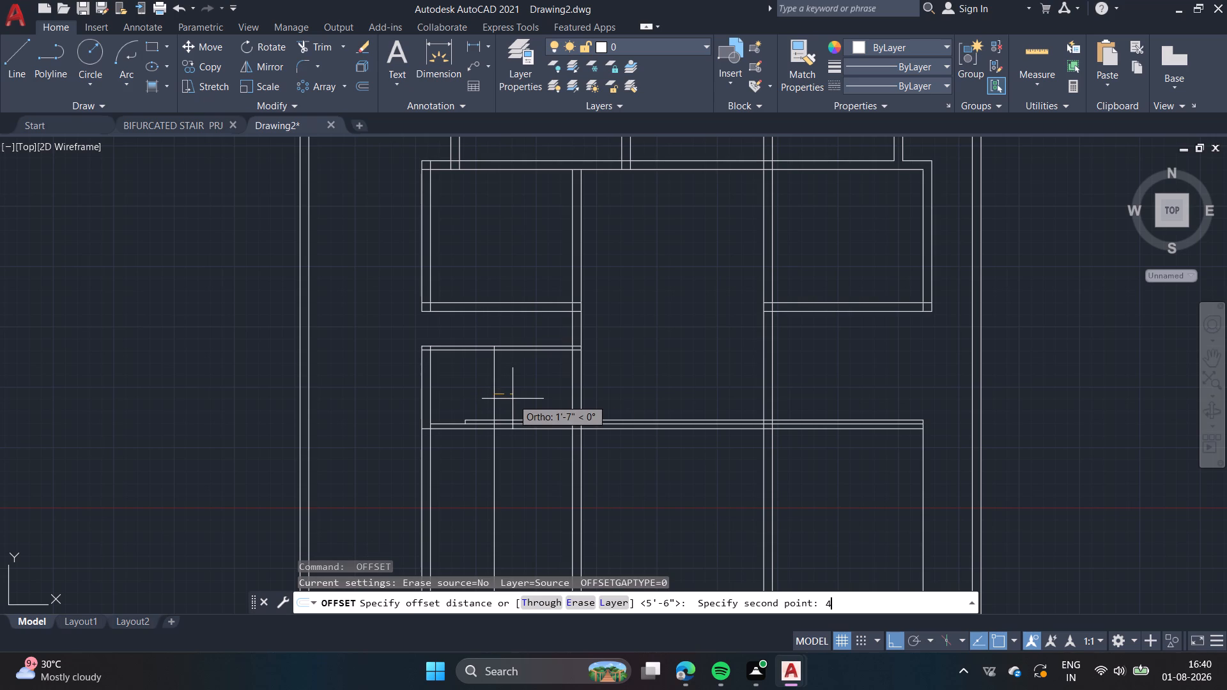
key("shift+quotedbl")
key("Return")
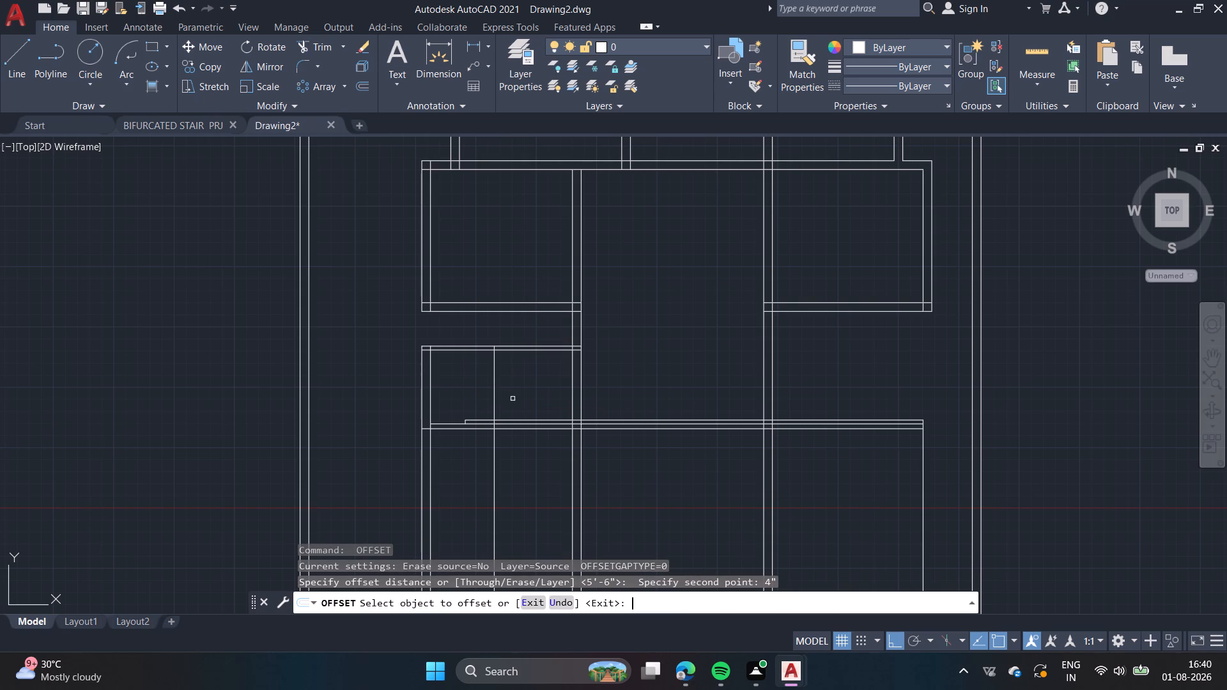
left_click(493, 393)
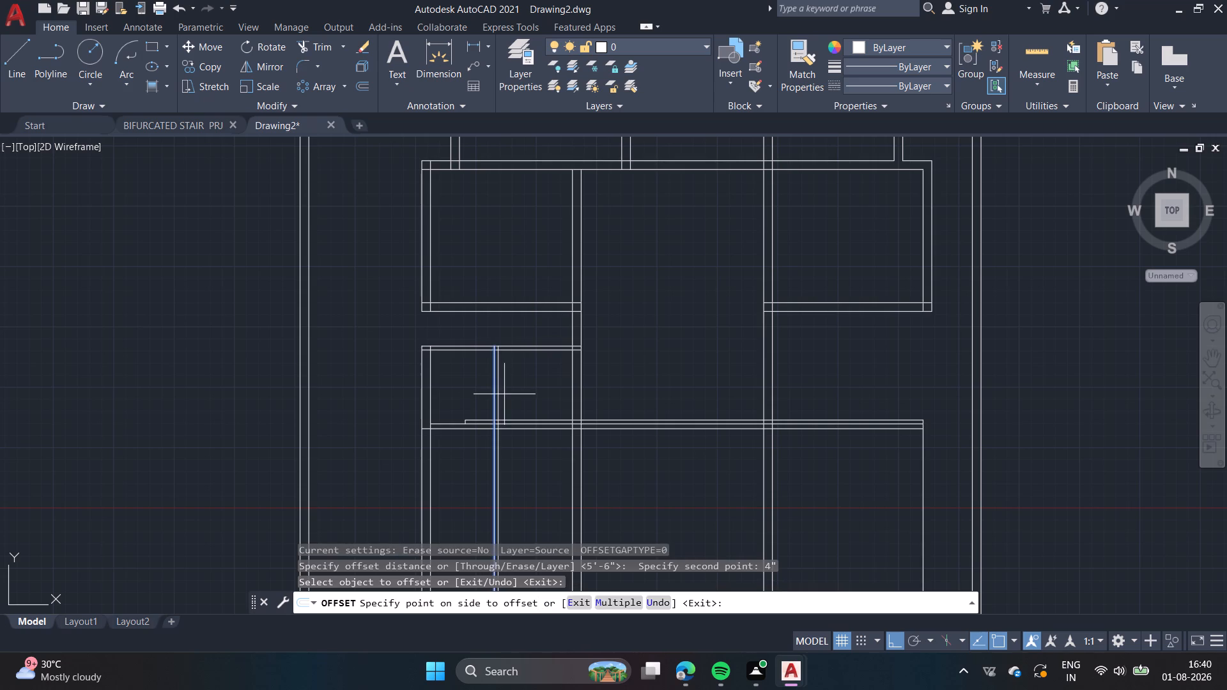
left_click(506, 394)
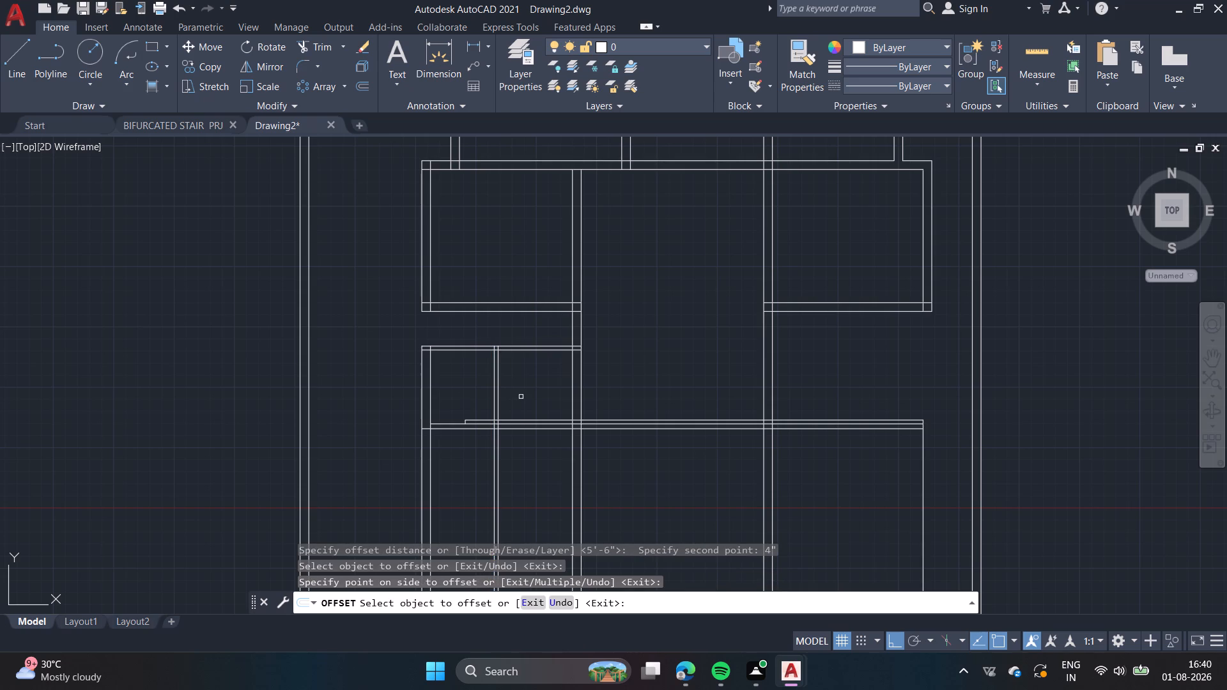
key("Escape")
Trim the thin horizontal partition's lines east of the new vertical partition, including the stubs inside the next vertical wall.
type("tr")
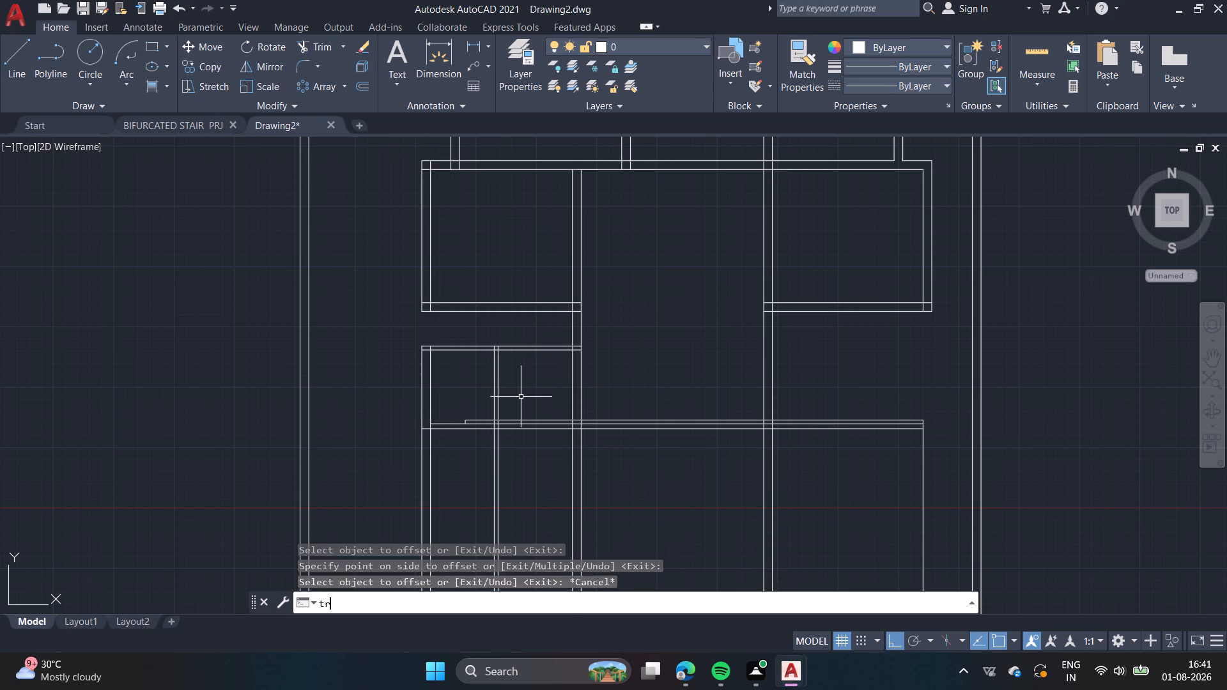
key("space")
left_click(534, 394)
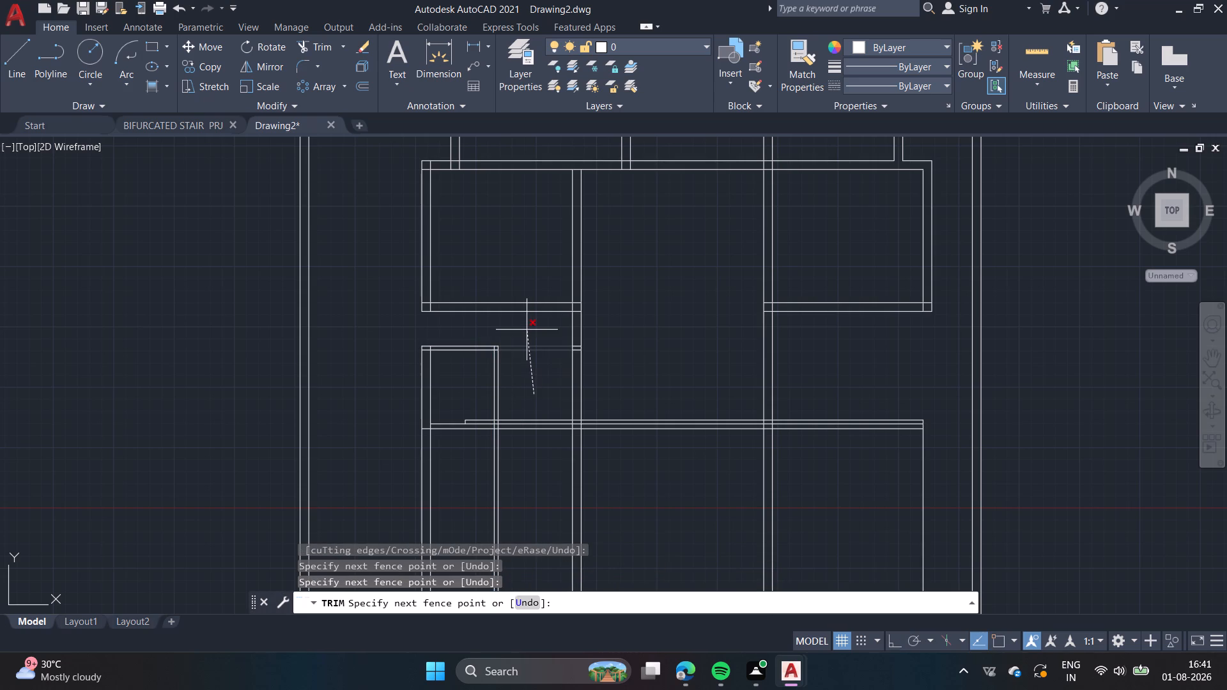
left_click(525, 333)
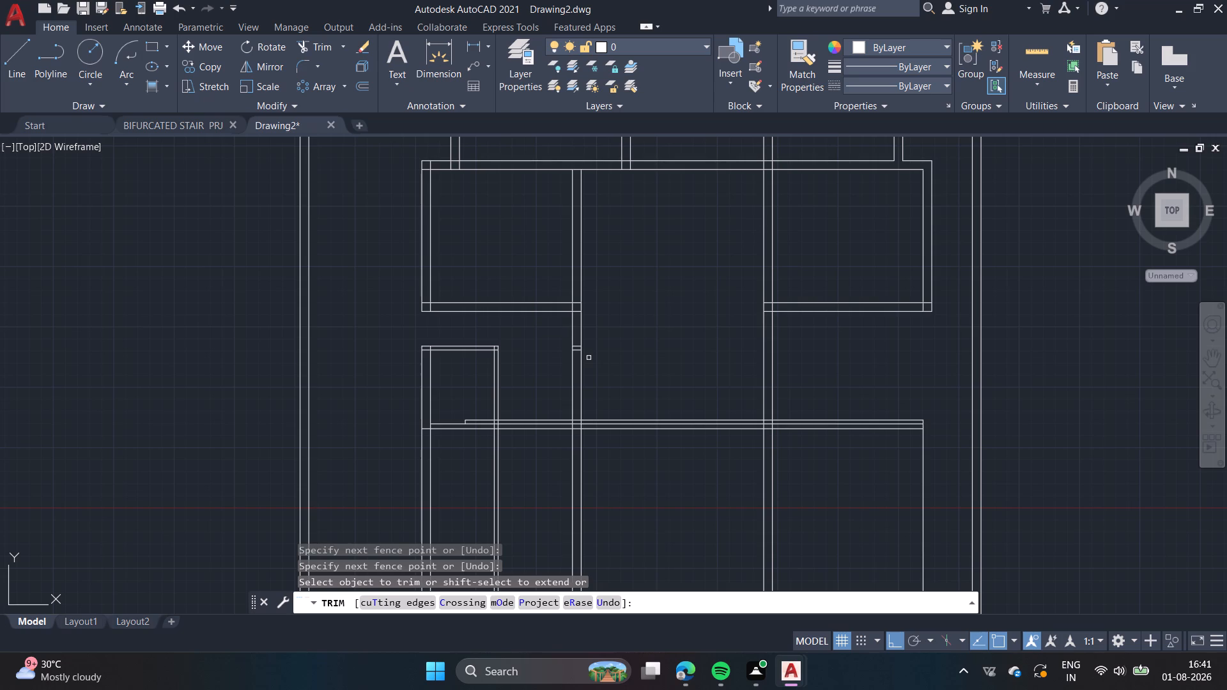
scroll(589, 358, "up", 1)
left_click(564, 333)
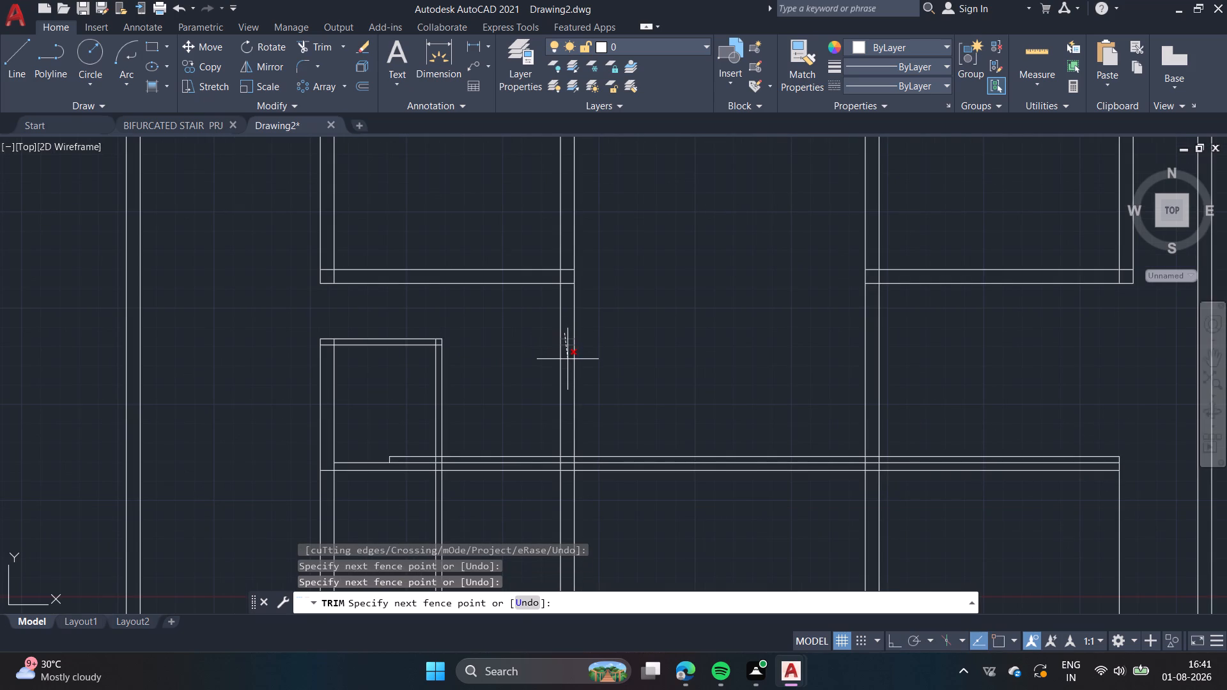
left_click(567, 359)
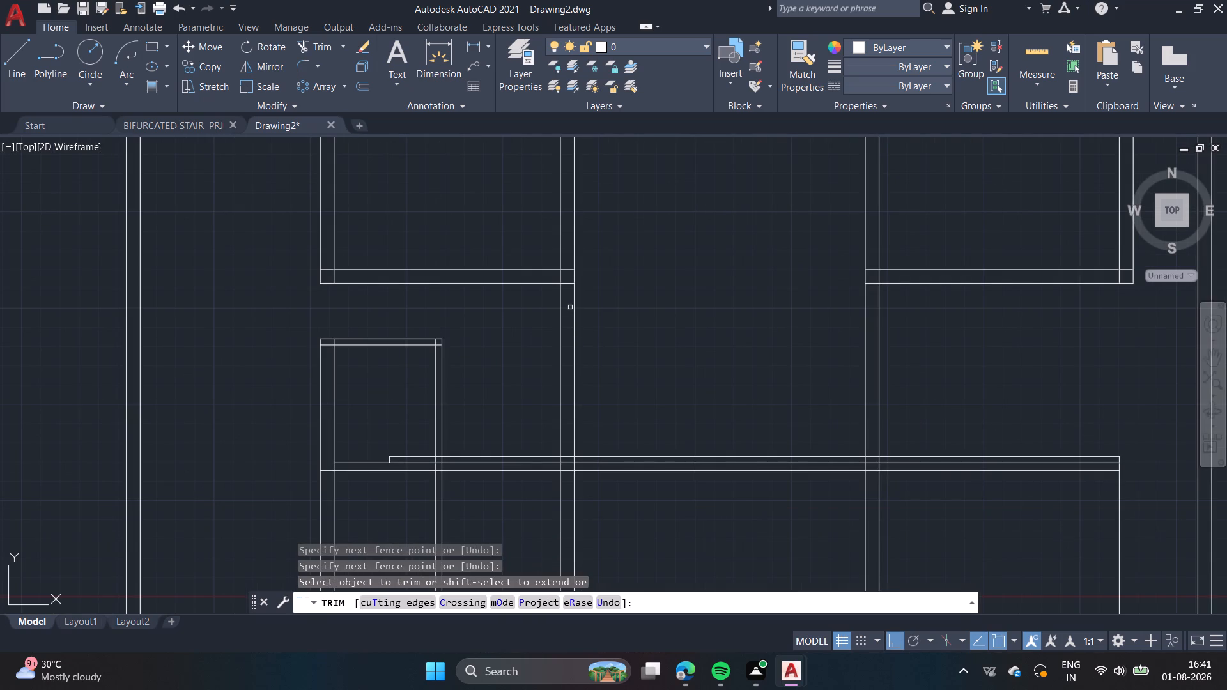
Trim the middle line inside the long horizontal wall back at the thin vertical partition and erase its remaining eastern length.
scroll(570, 307, "down", 2)
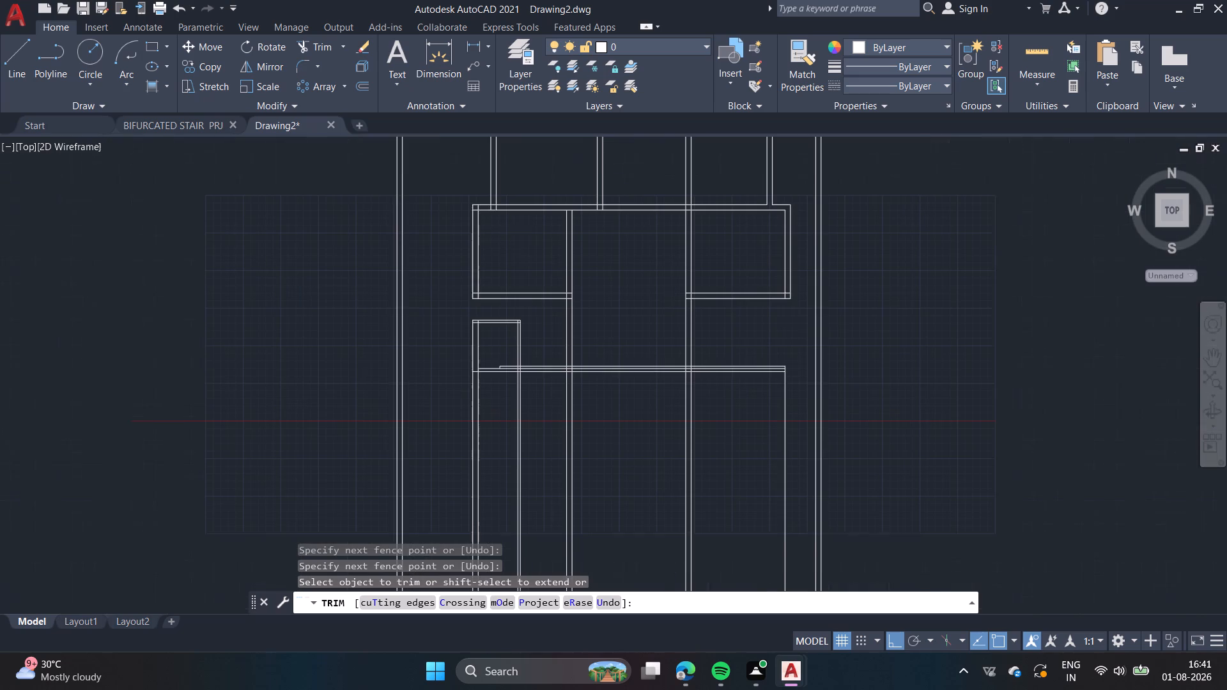
scroll(543, 401, "up", 1)
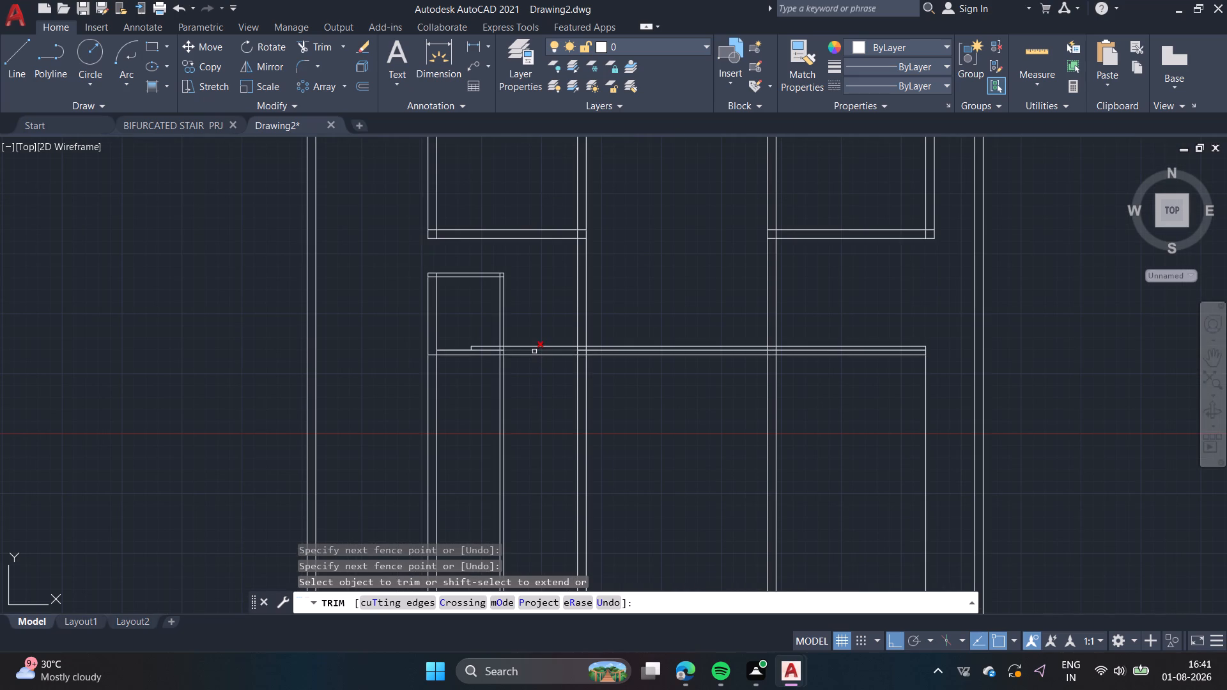
left_click(485, 350)
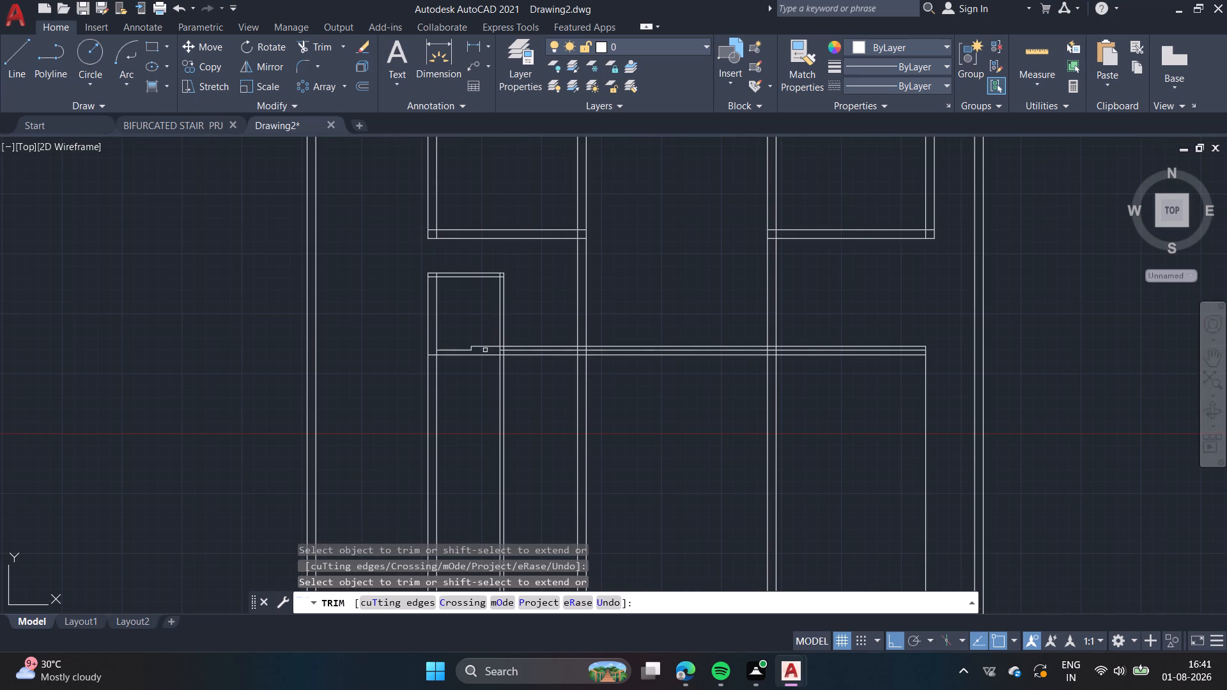
key("Escape")
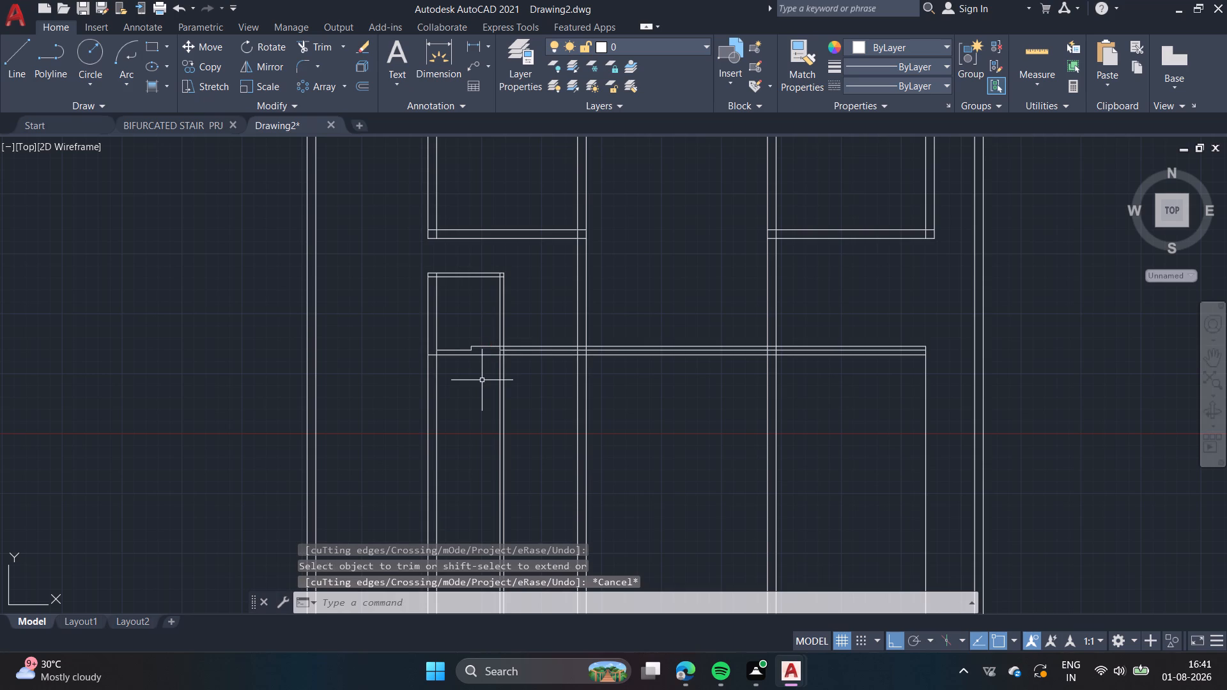
left_click(544, 350)
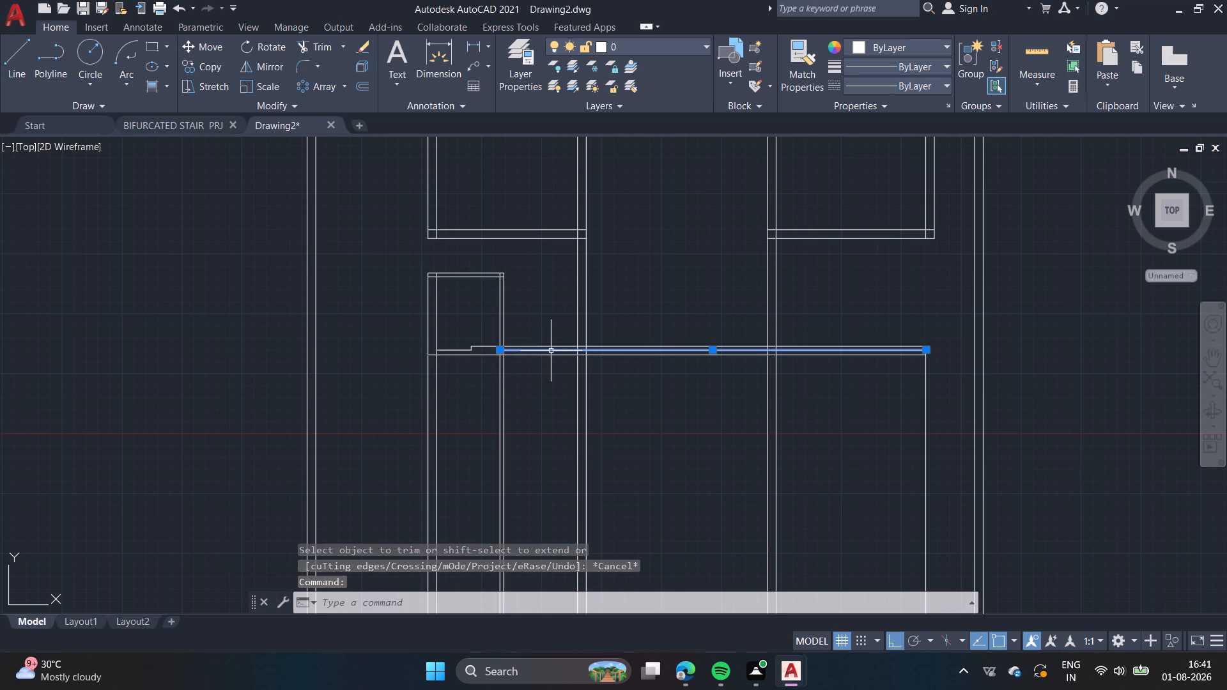
key("Delete")
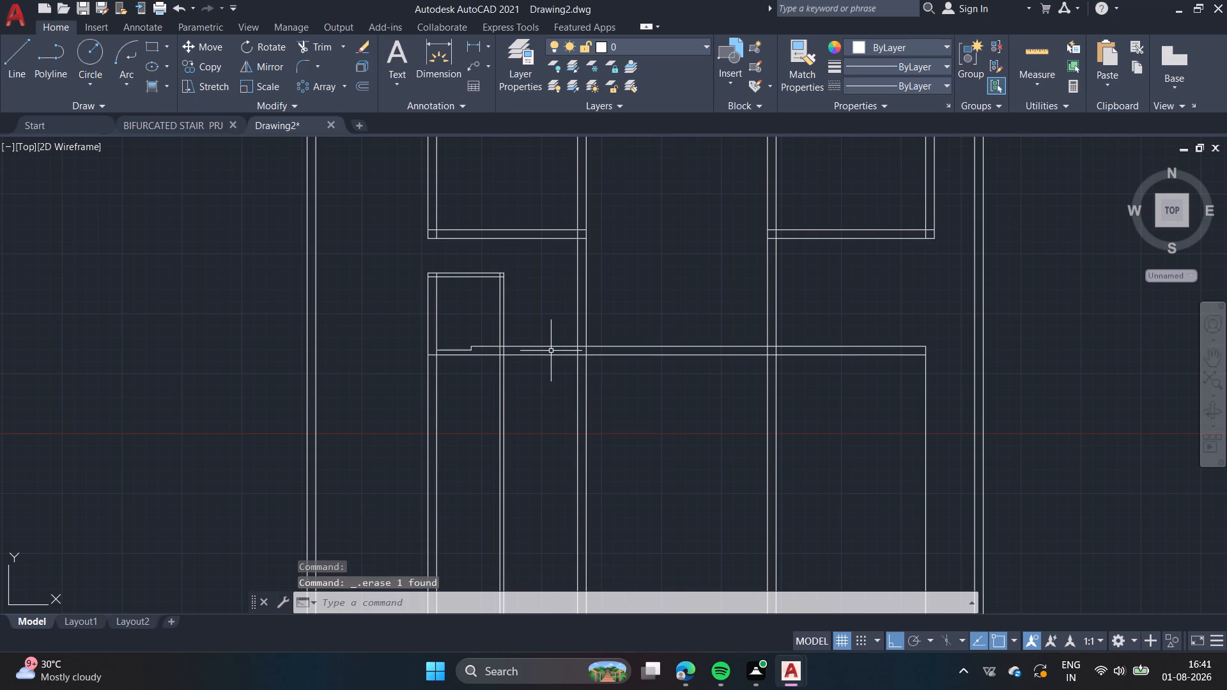
Measure the horizontal gap between the thin vertical partition and the next vertical wall to its east, leaving the dimension unplaced.
scroll(557, 408, "down", 1)
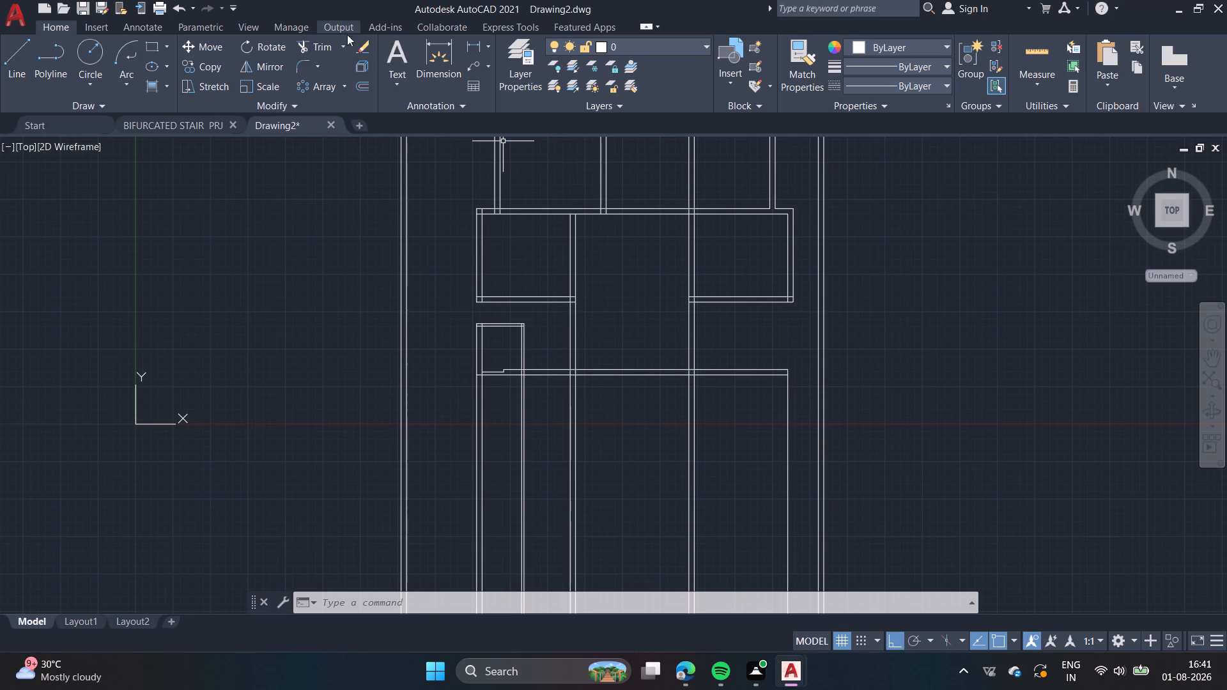
left_click(474, 47)
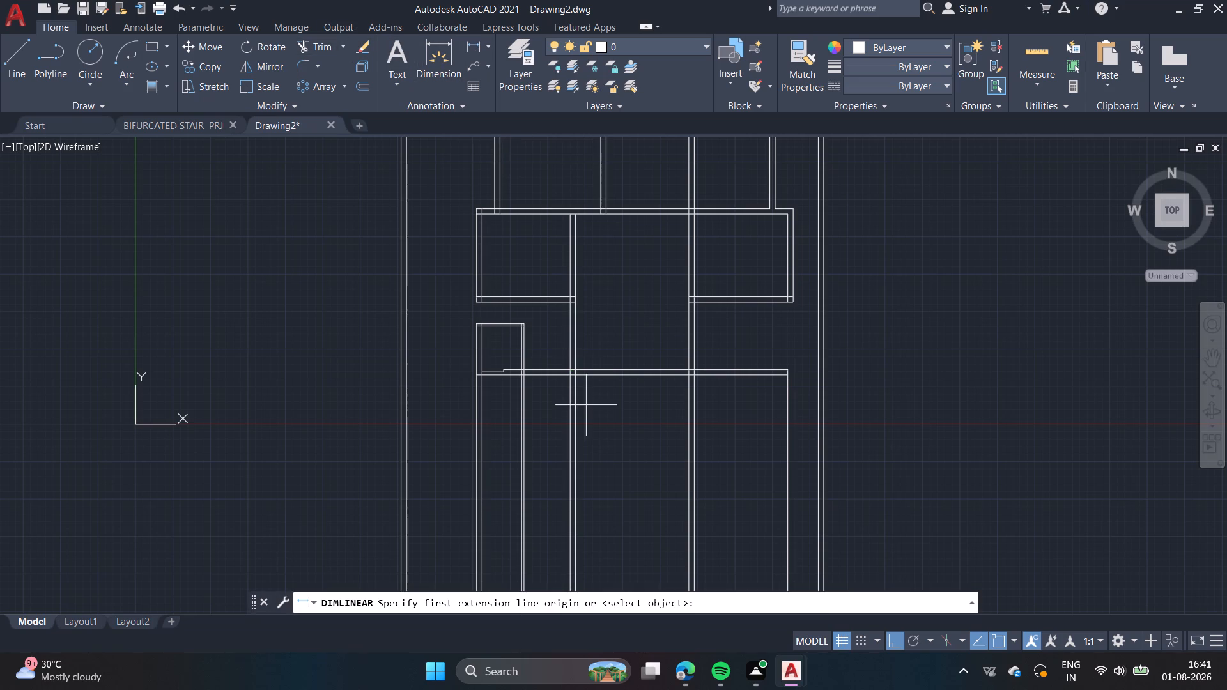
scroll(579, 397, "up", 3)
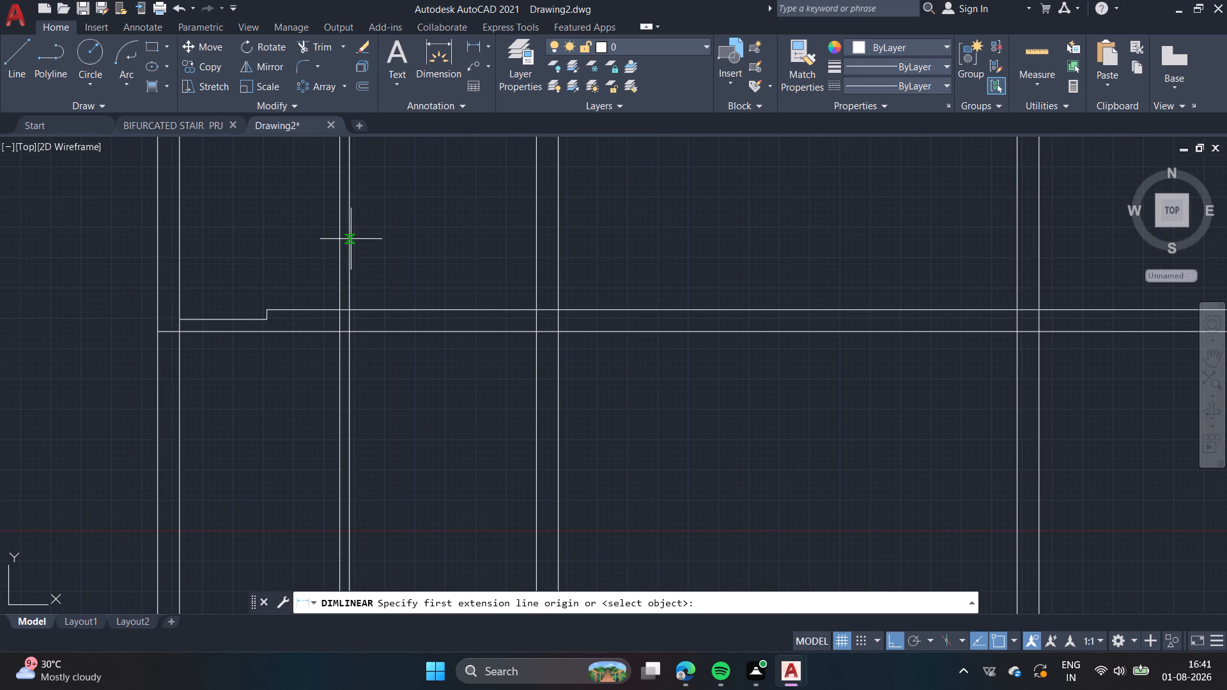
left_click(351, 239)
left_click(534, 240)
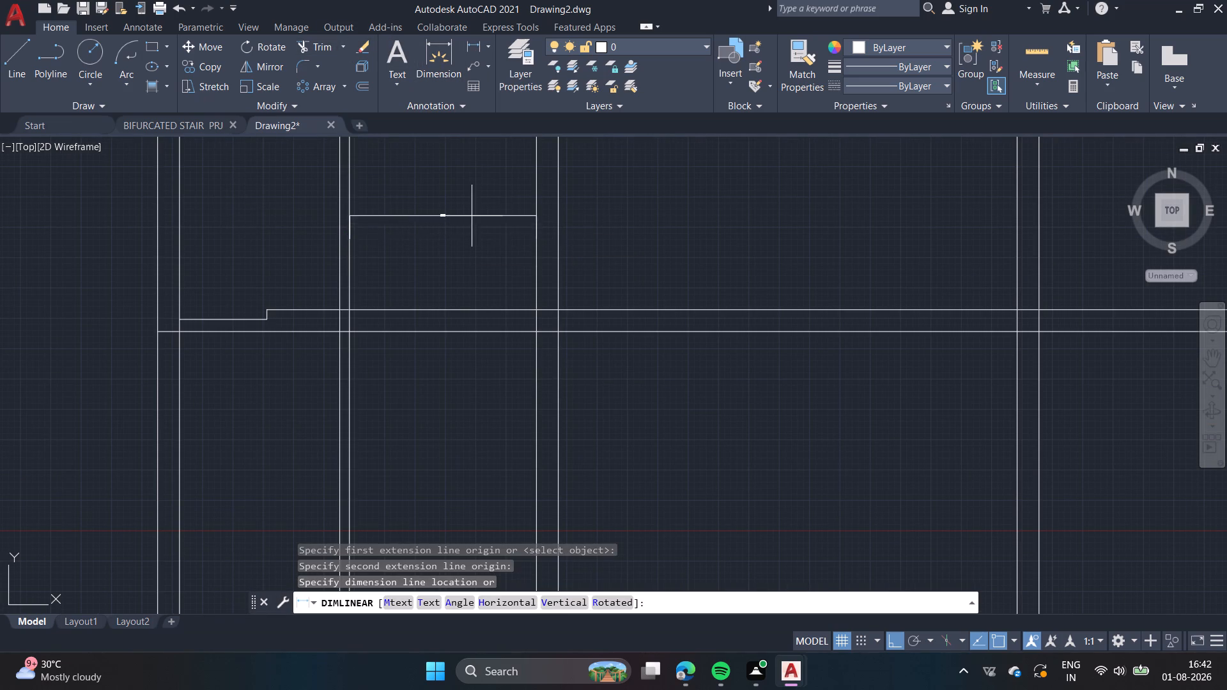
scroll(472, 217, "up", 3)
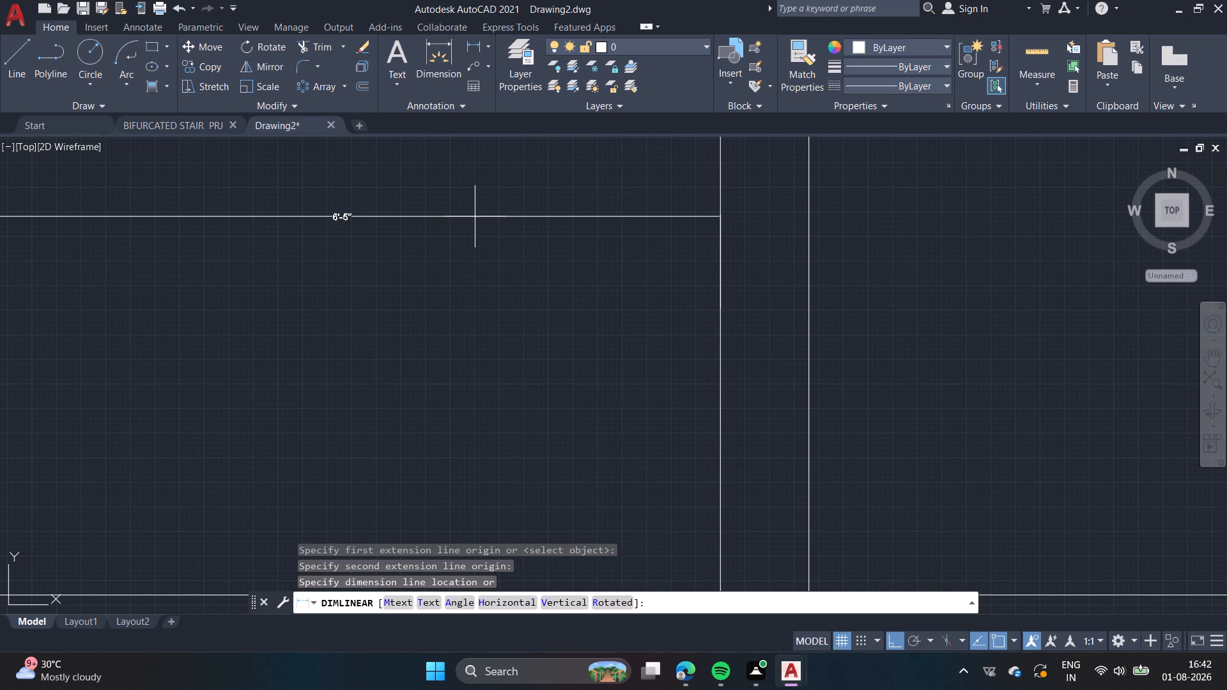
scroll(475, 217, "down", 6)
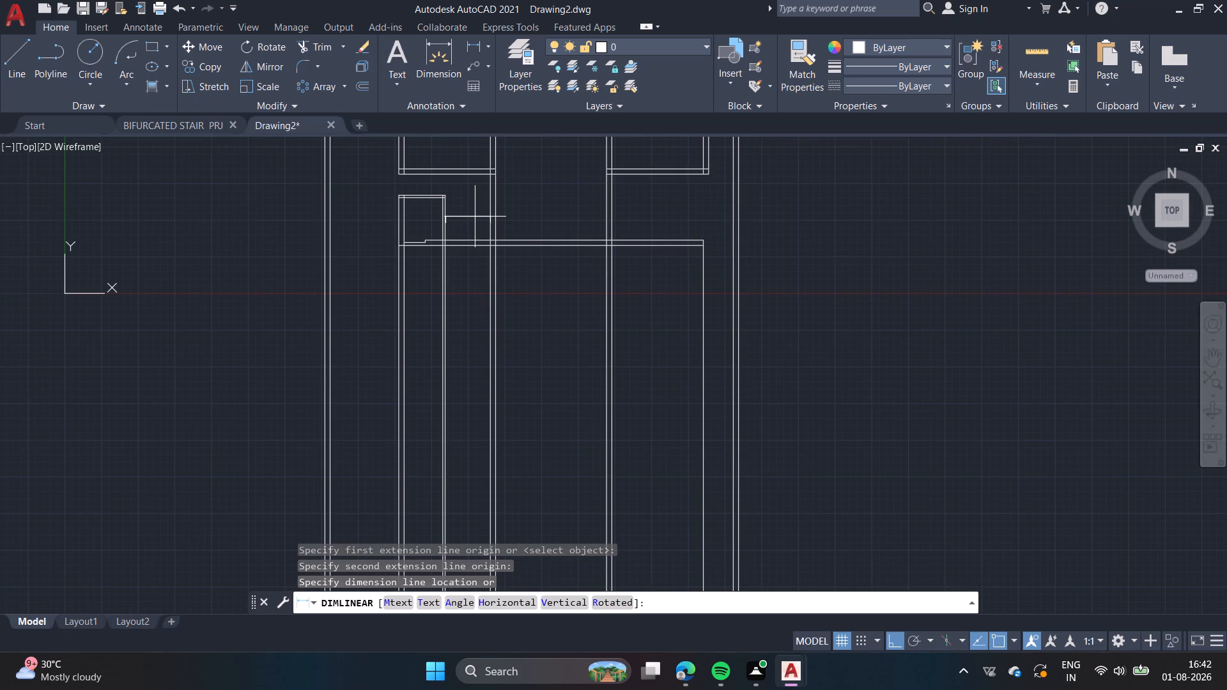
middle_click_drag(475, 217, 511, 290)
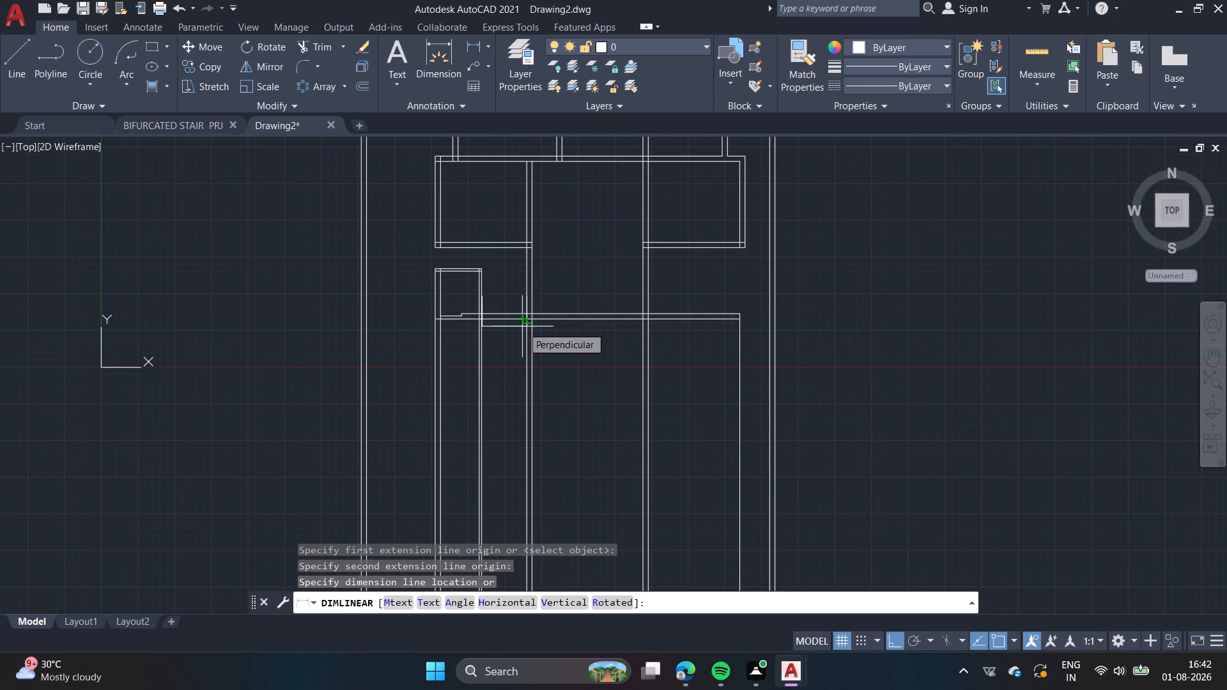
key("Escape")
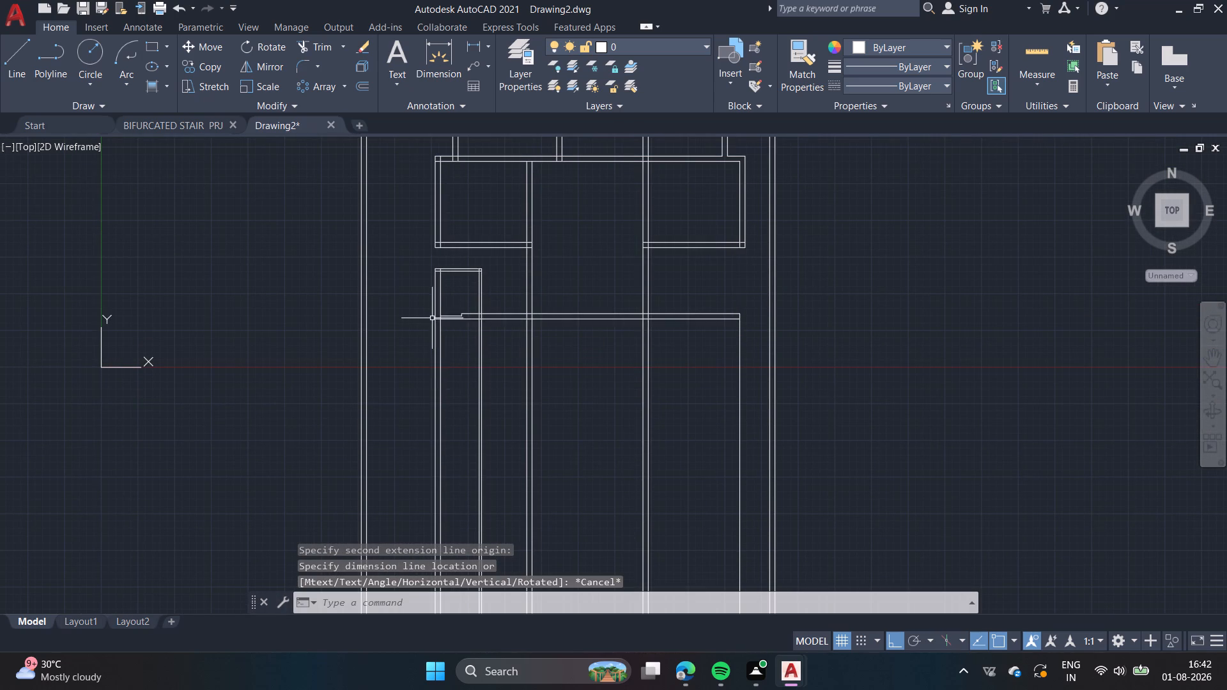
Erase the small west room's thin top partition, both lines of its west wall and the thin vertical partition.
left_click(421, 265)
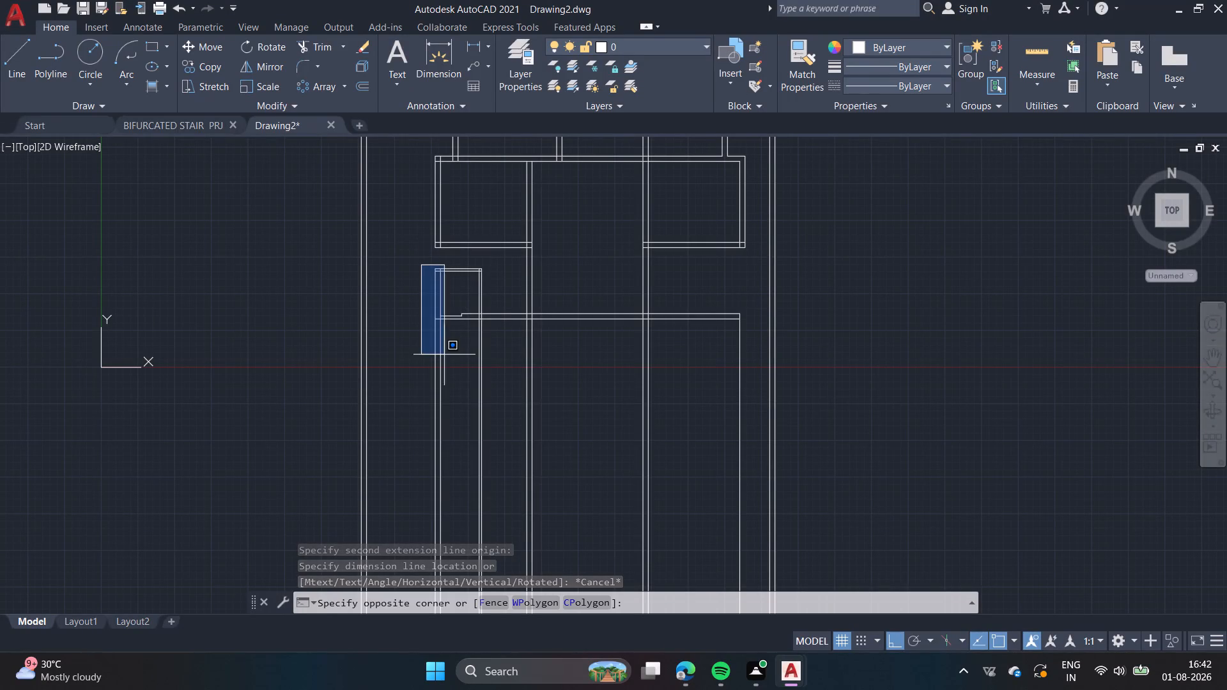
left_click(414, 343)
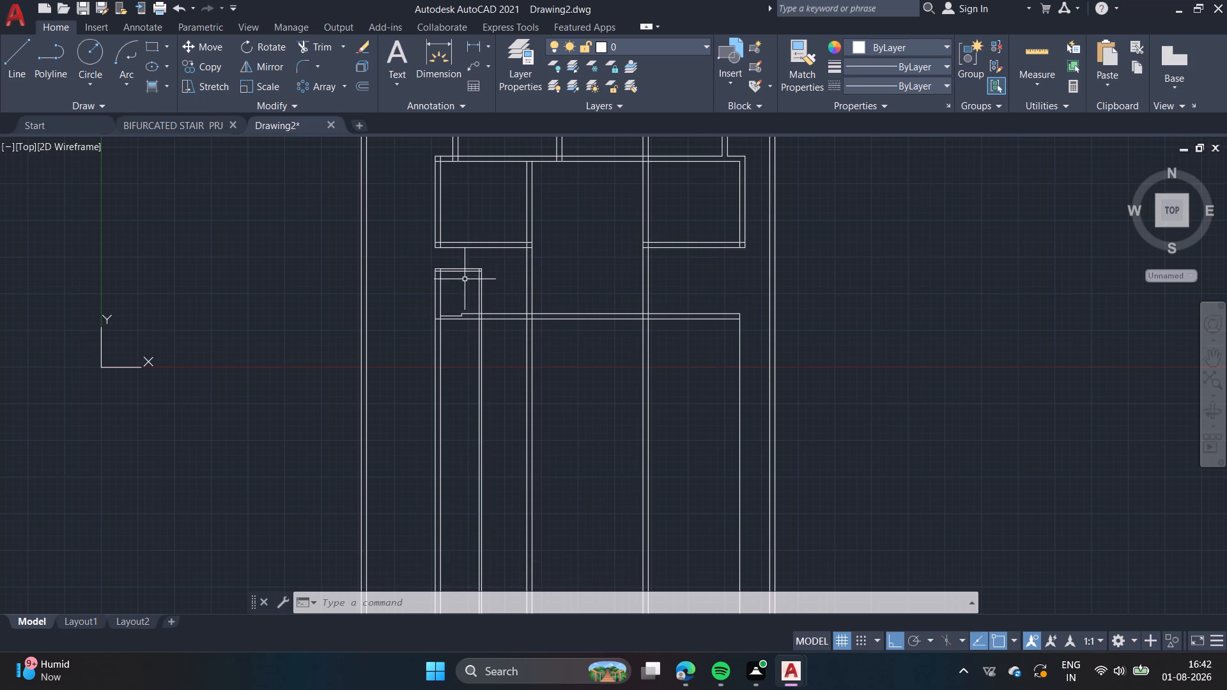
left_click(412, 283)
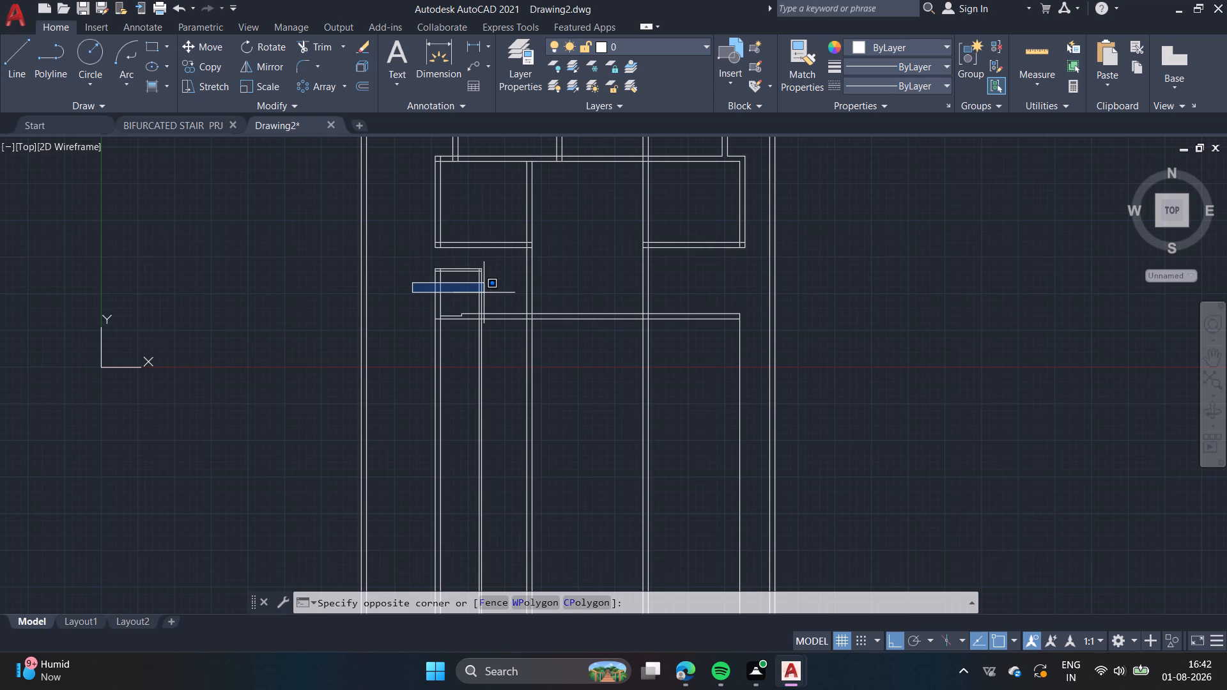
left_click(449, 279)
left_click(411, 265)
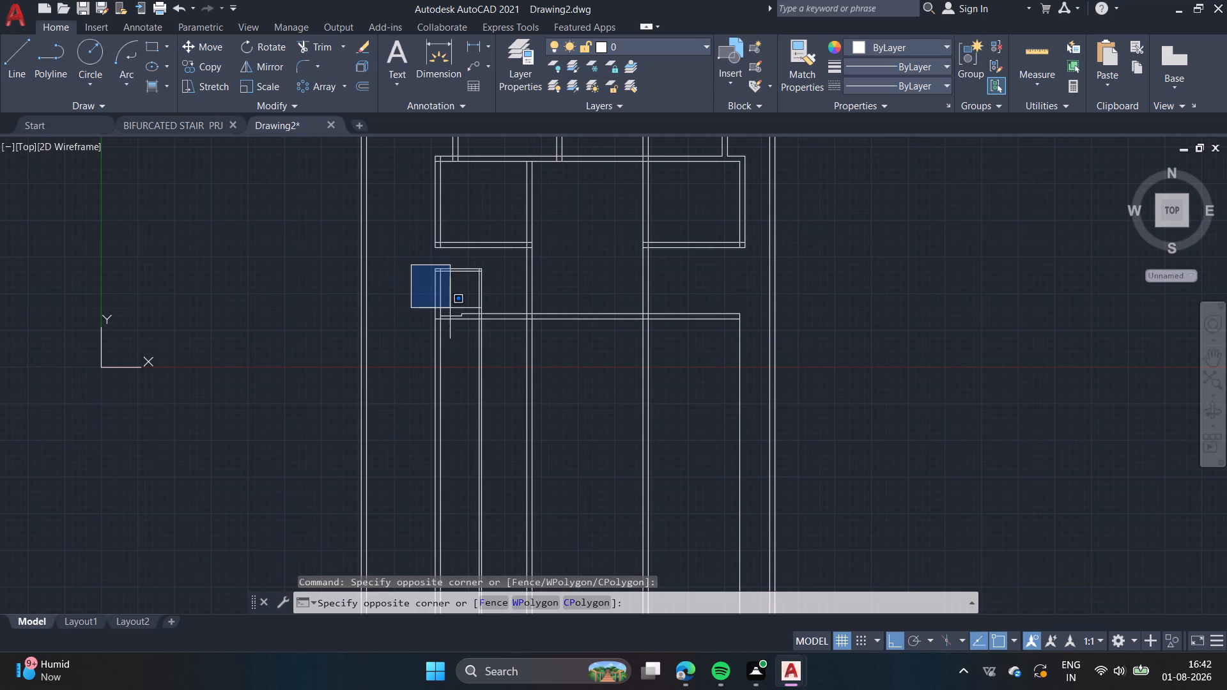
left_click(487, 306)
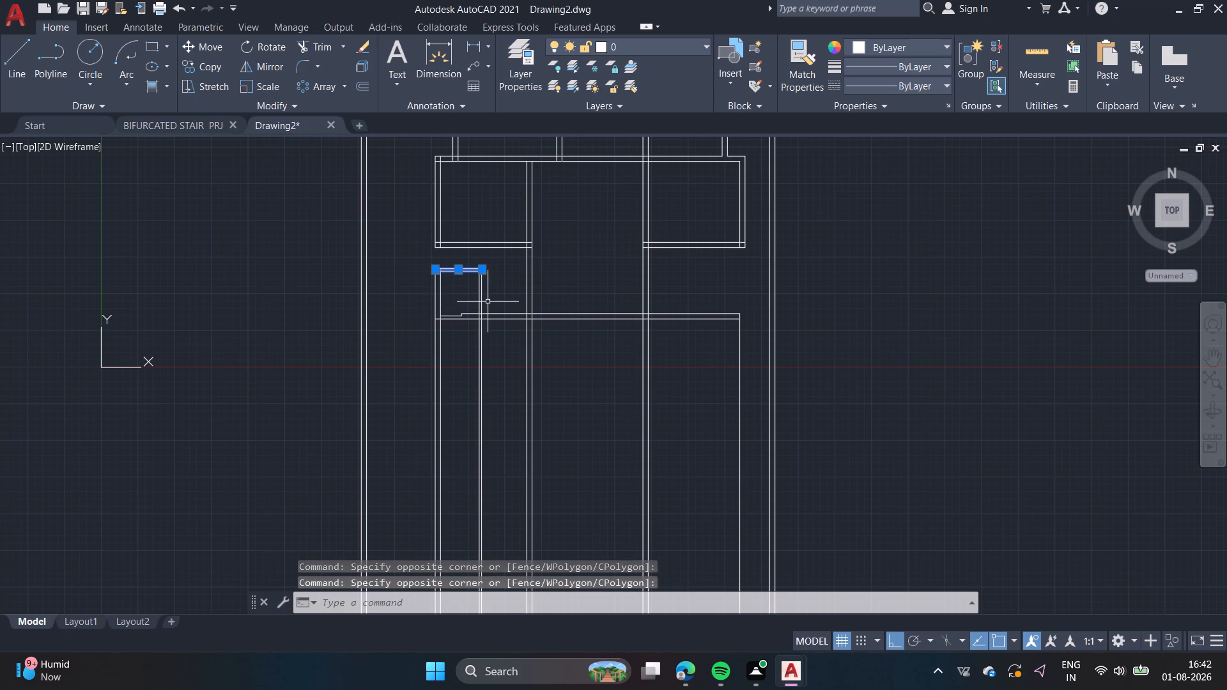
left_click(490, 294)
left_click(428, 298)
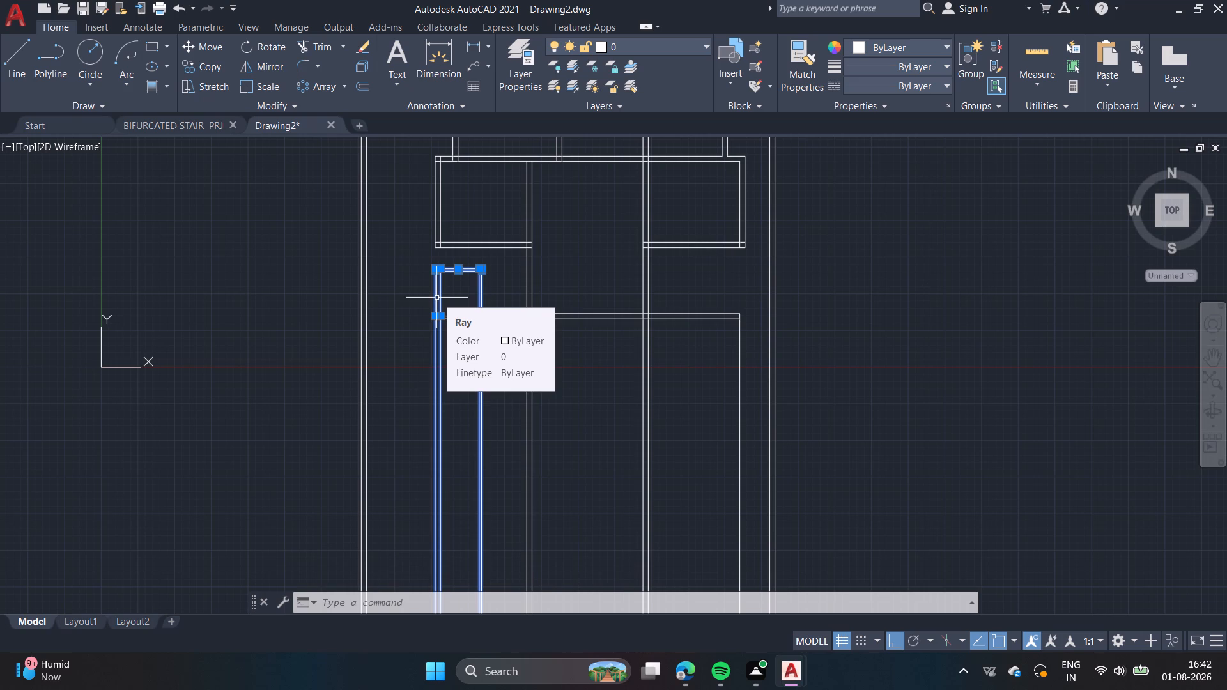
key("Delete")
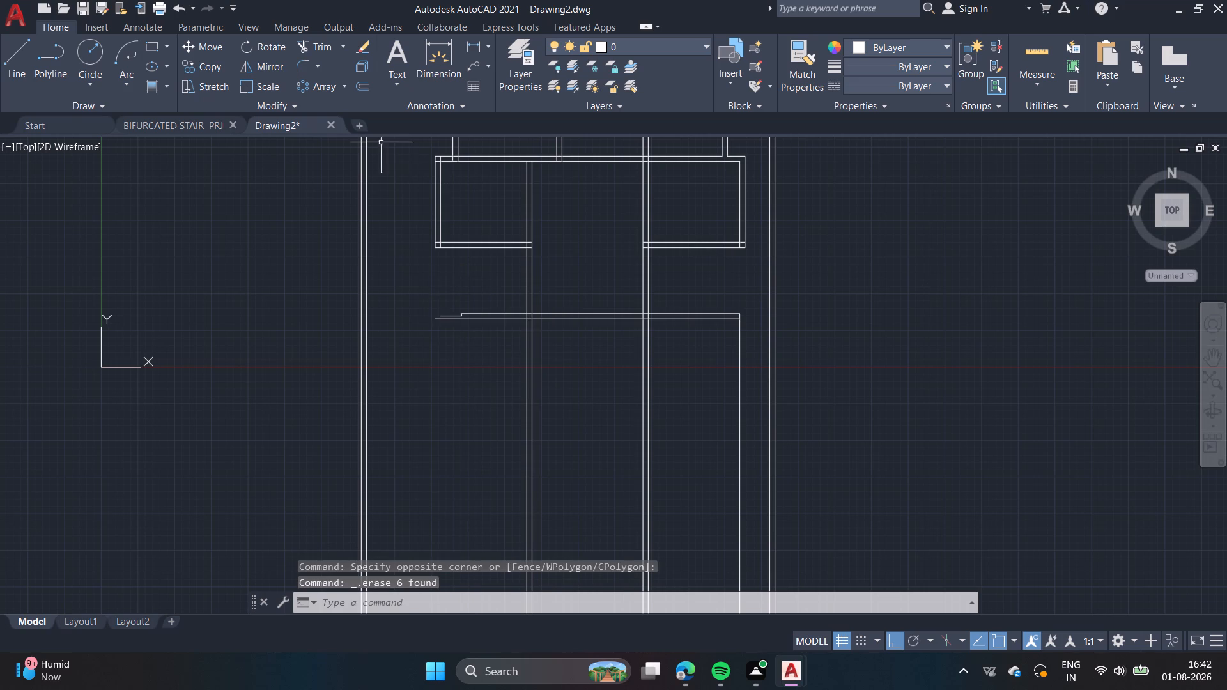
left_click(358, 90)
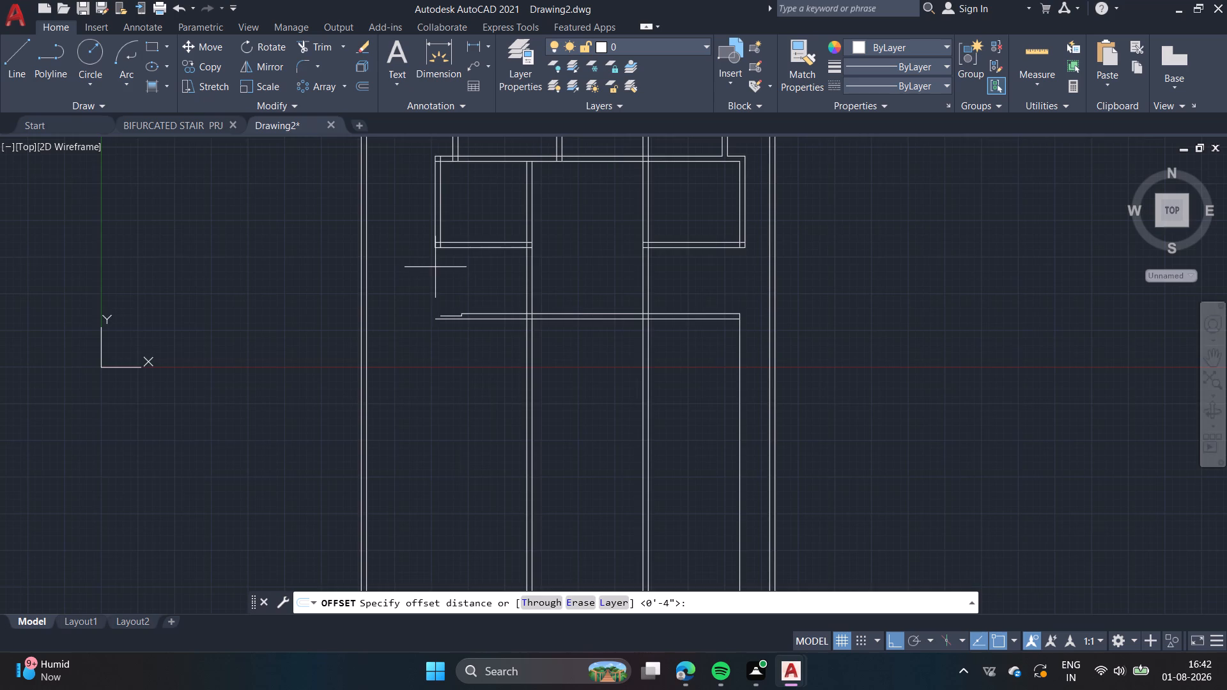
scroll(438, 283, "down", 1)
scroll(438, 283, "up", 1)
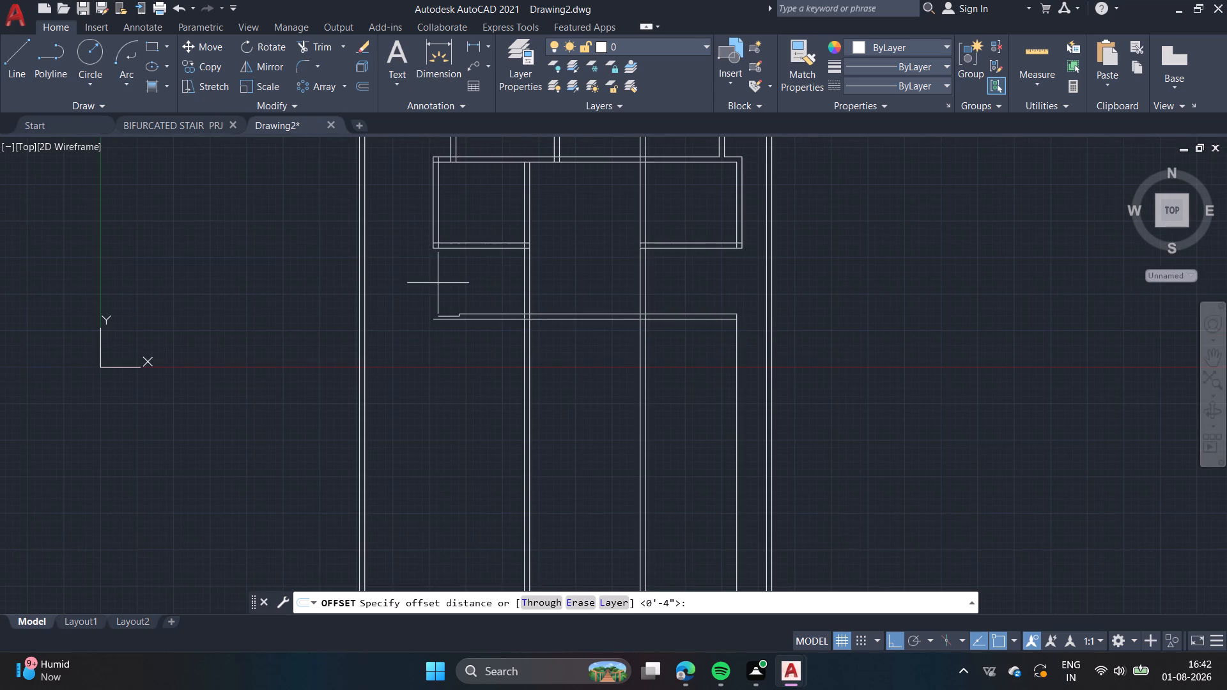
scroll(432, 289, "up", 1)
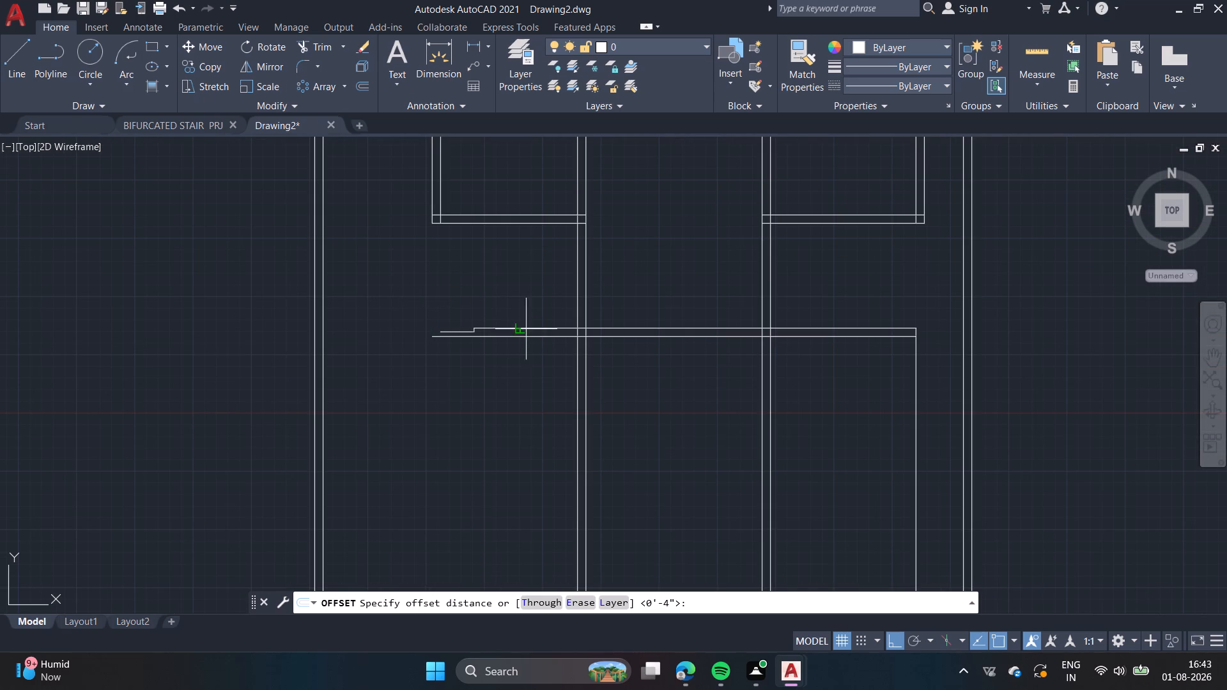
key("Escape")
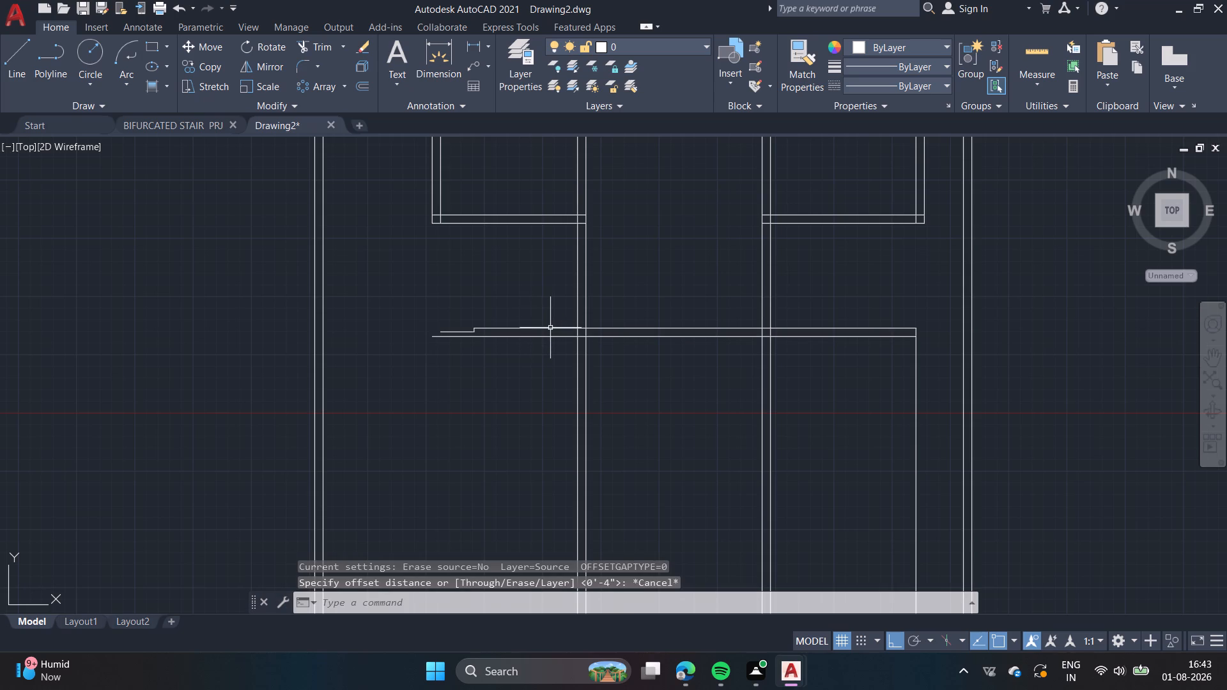
Erase the upper face line of the long horizontal wall below the two side rooms.
left_click(550, 328)
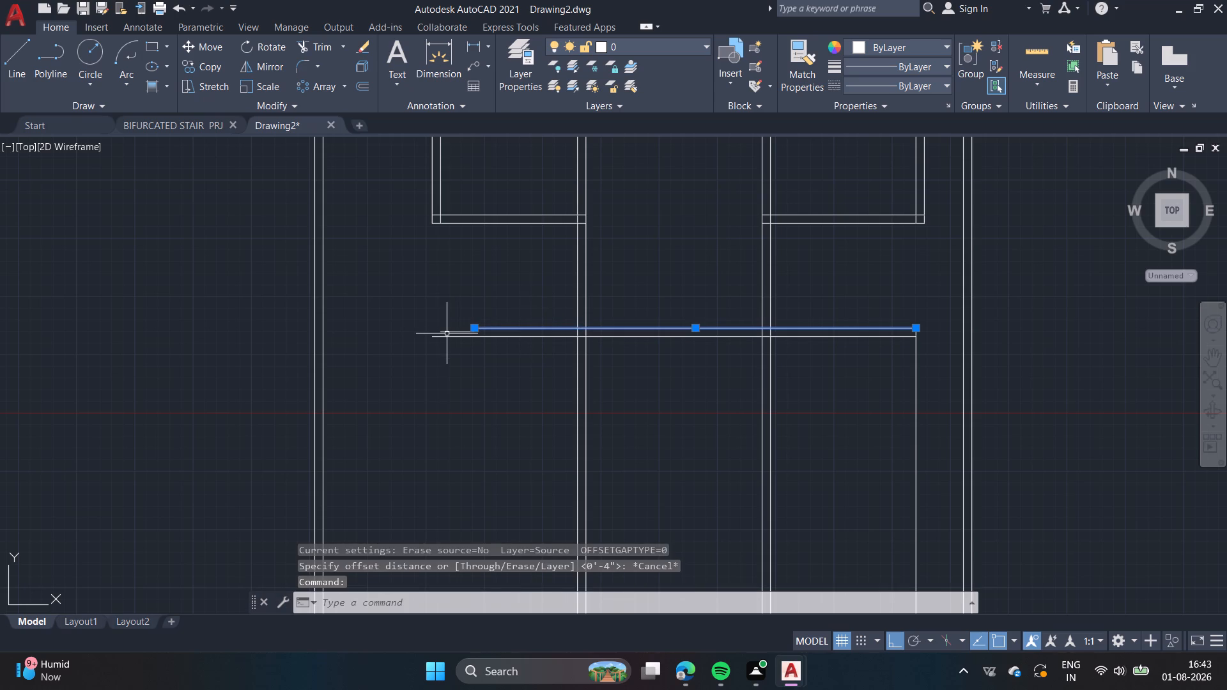
key("Delete")
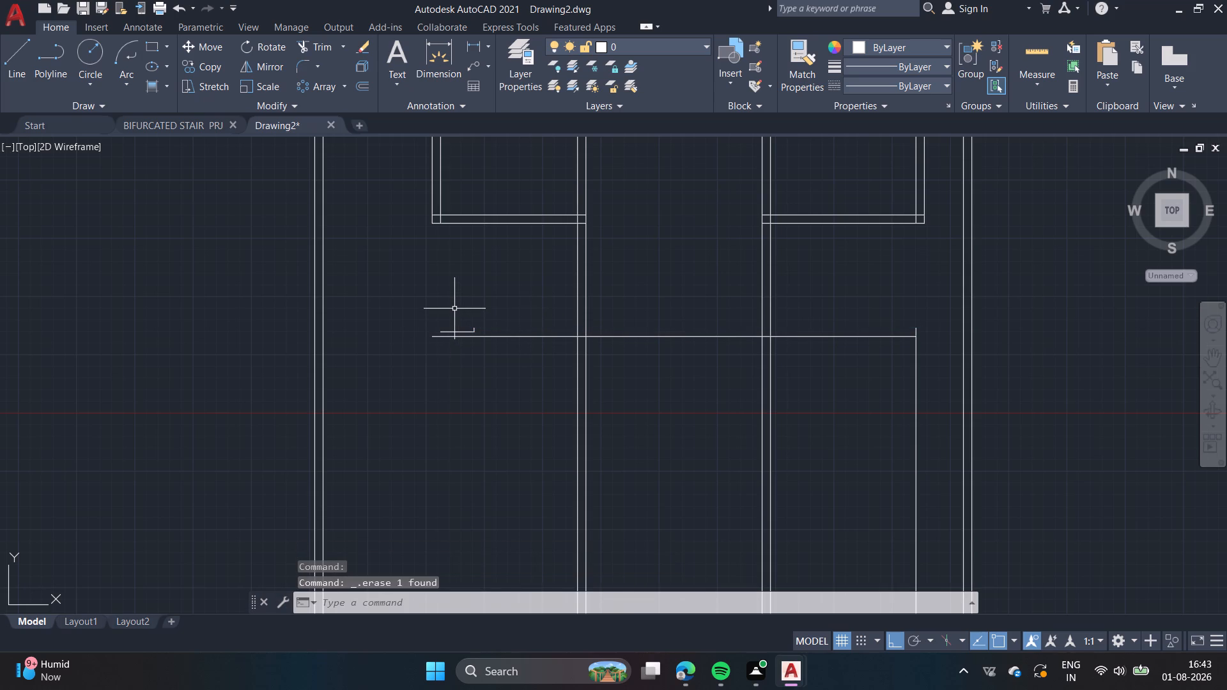
Offset the inner face line of the far west boundary wall 12'3" eastward.
scroll(382, 314, "down", 1)
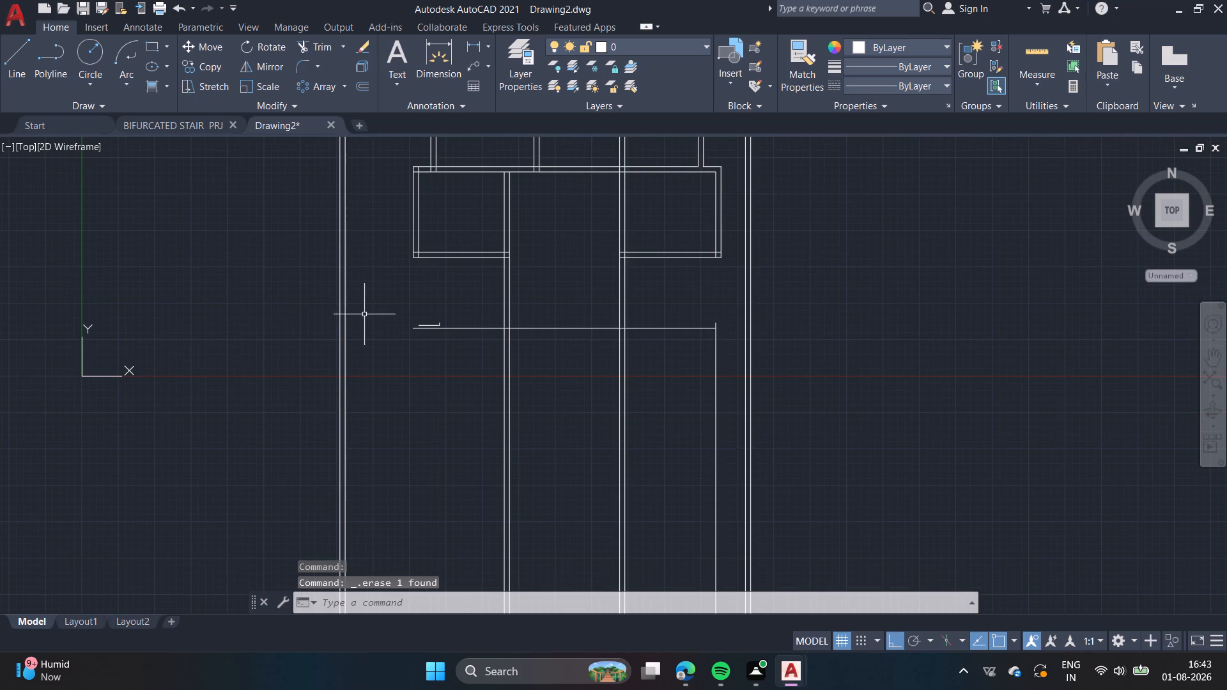
scroll(369, 310, "down", 1)
scroll(370, 309, "up", 1)
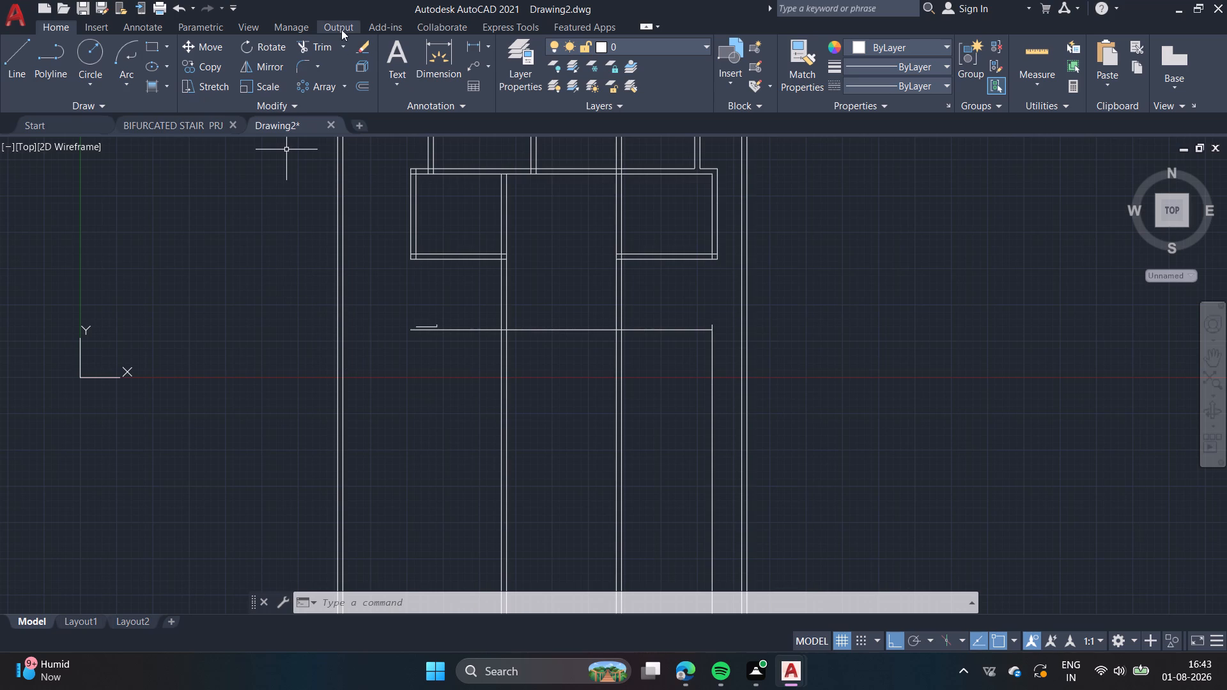
left_click(365, 88)
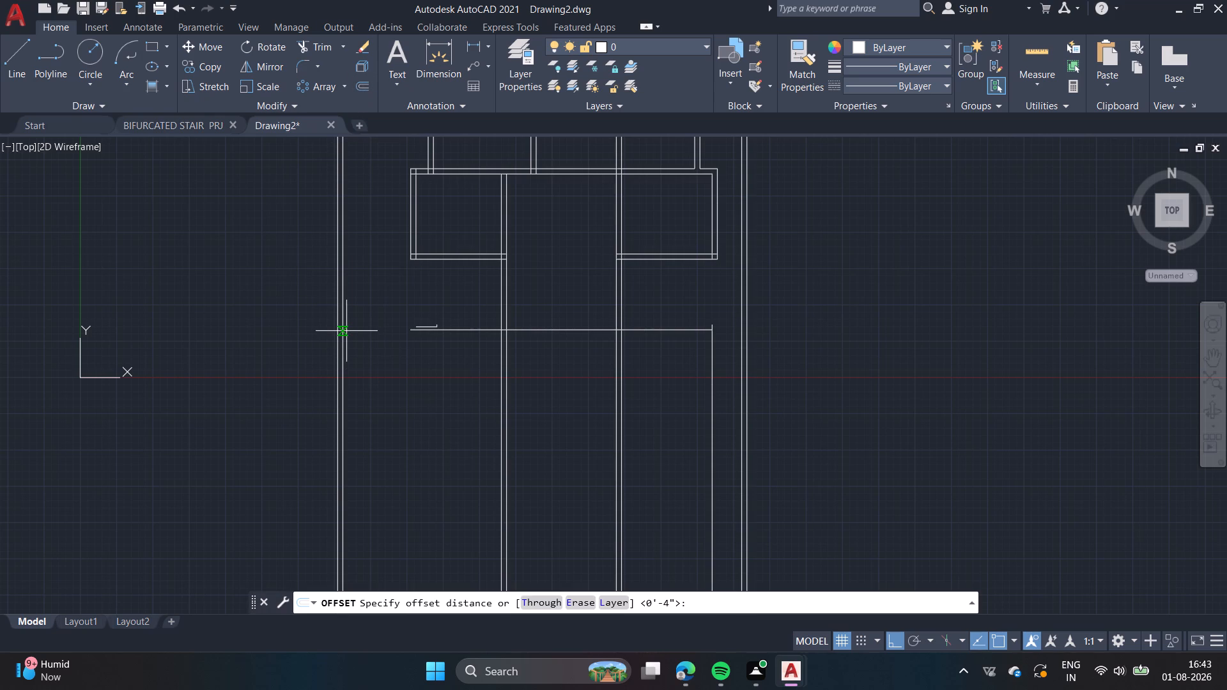
left_click(344, 331)
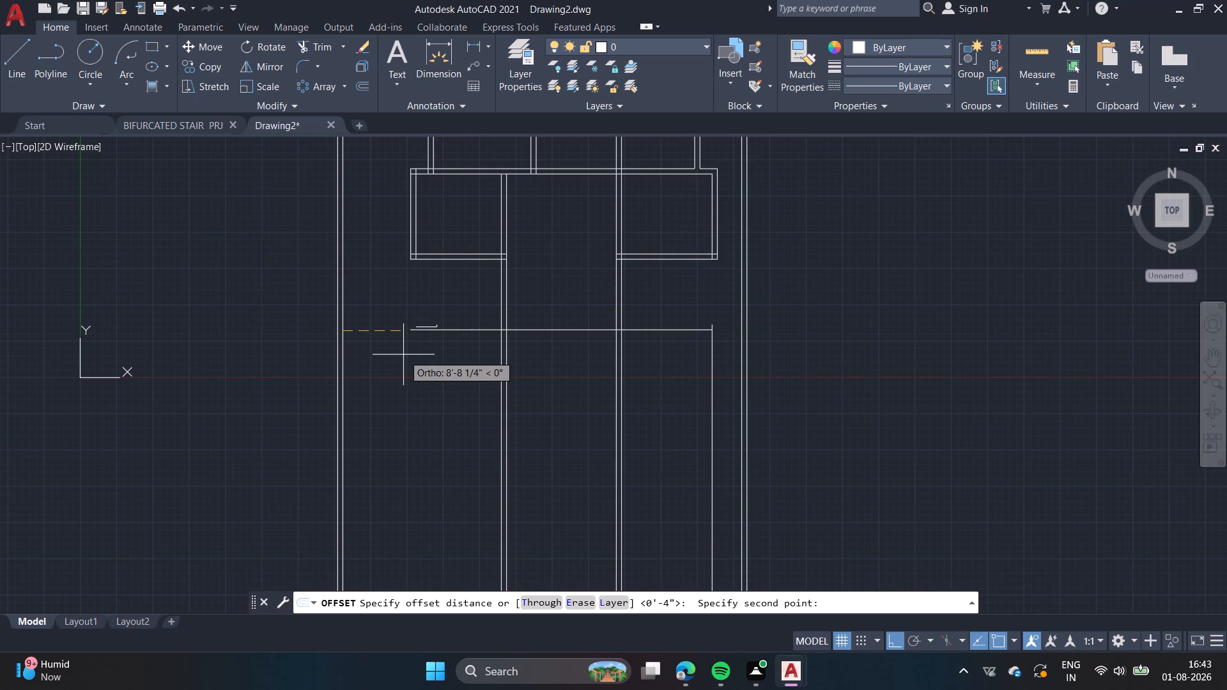
type("12'")
type("3\"")
key("Return")
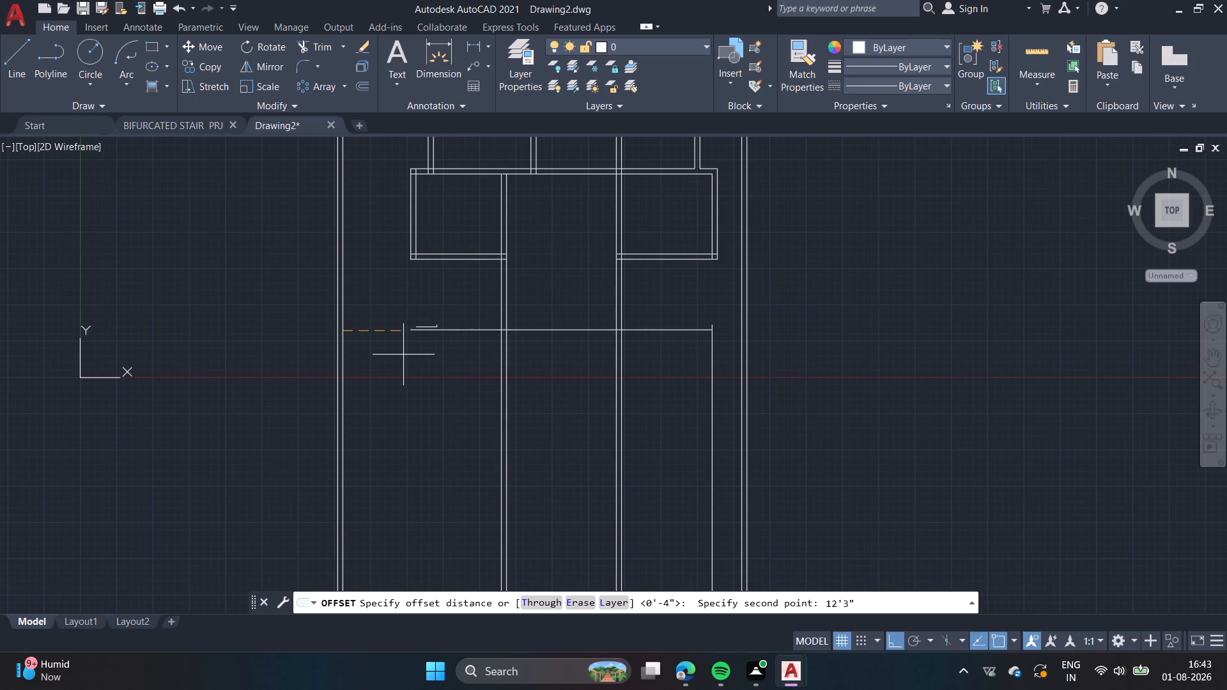
left_click(343, 356)
left_click(382, 387)
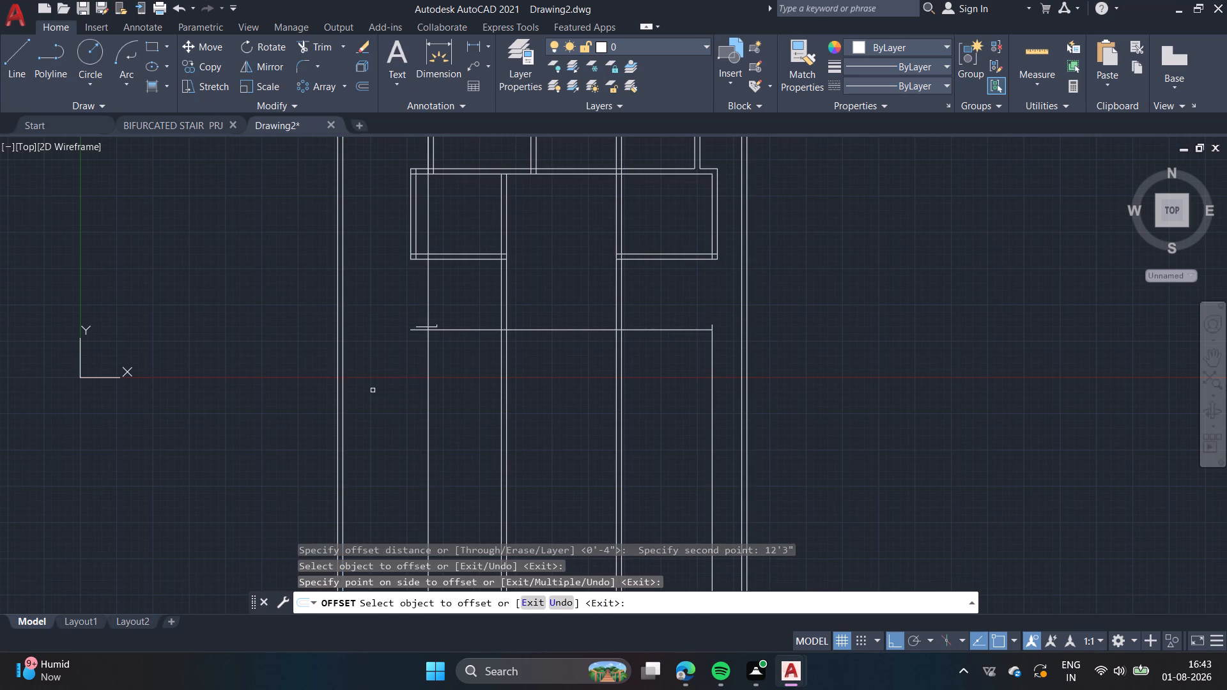
key("space")
Offset the line placed 12'3" from the west boundary wall 9" eastward to give the new wall its second face.
key("space")
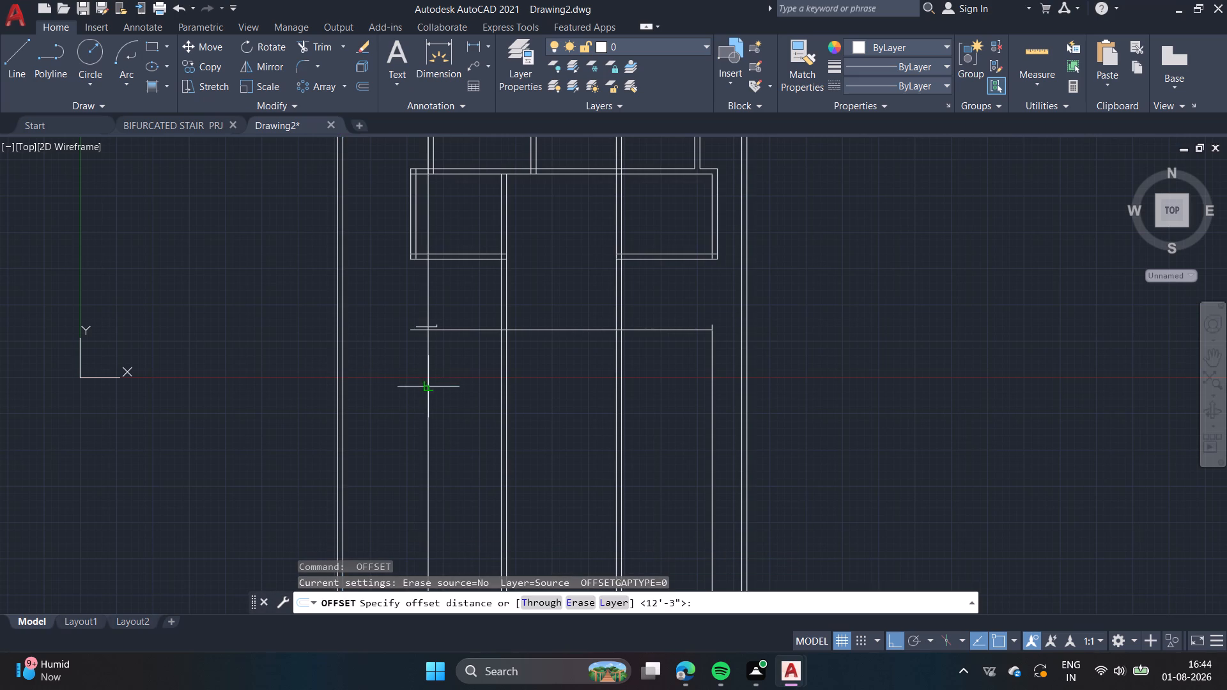
left_click(427, 385)
type("9\"")
key("Return")
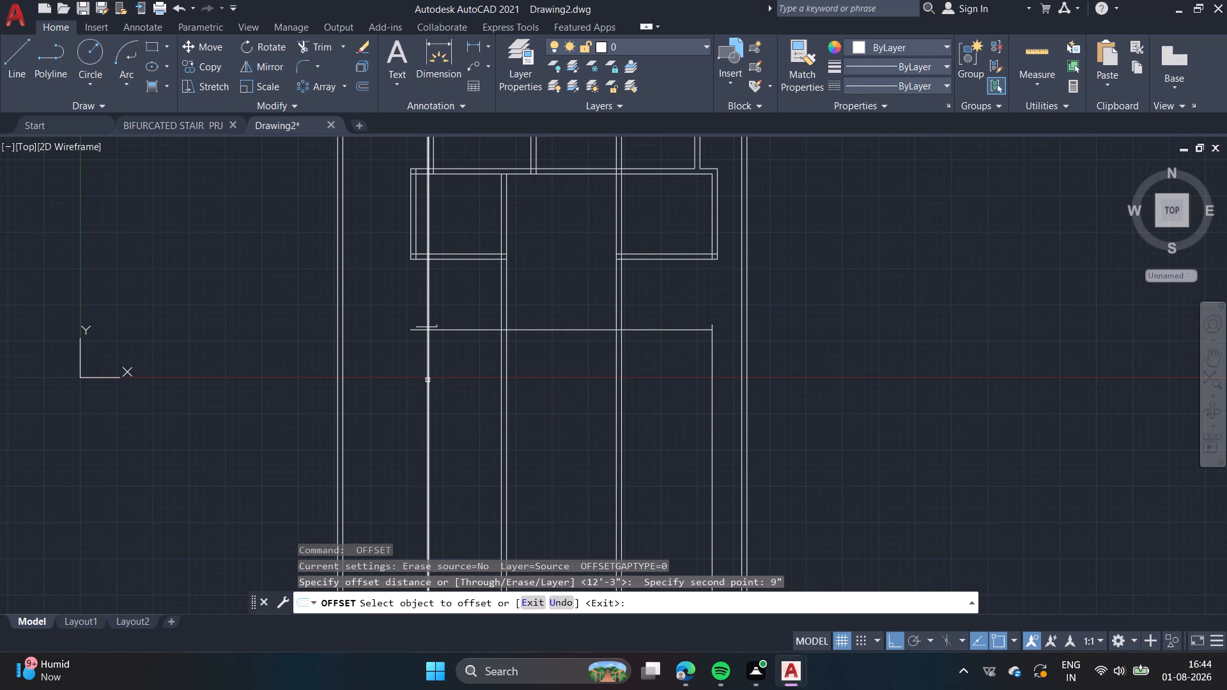
left_click(428, 380)
left_click(454, 398)
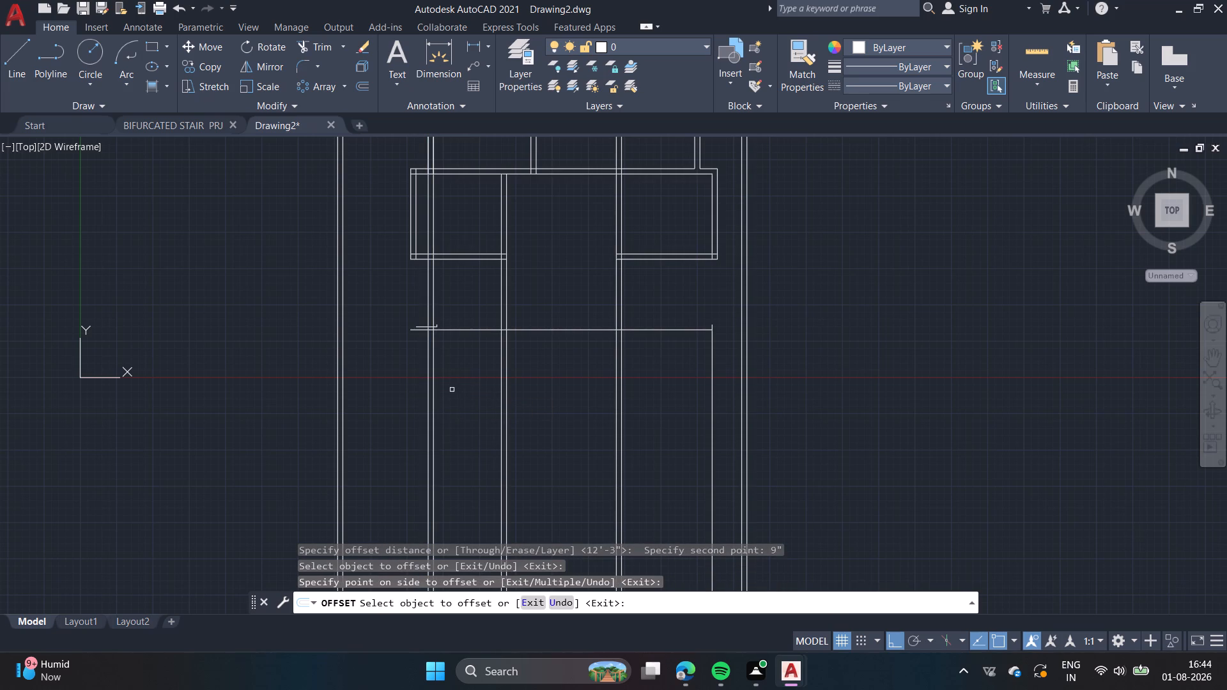
key("Escape")
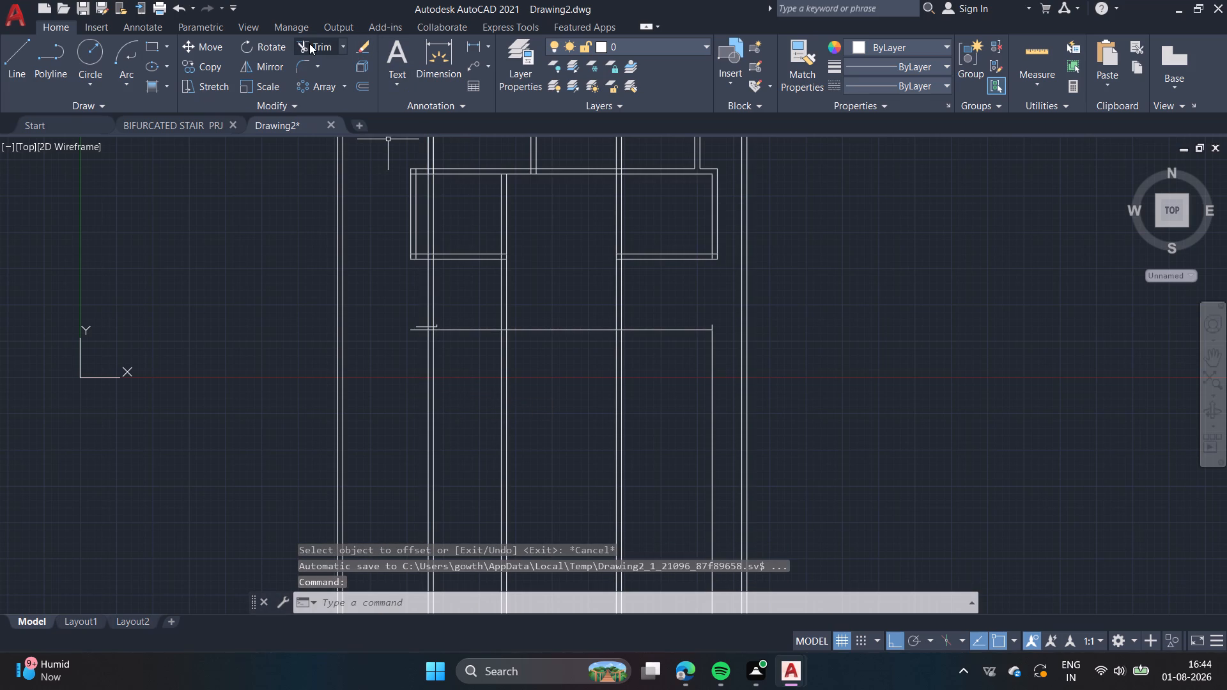
Trim the long horizontal line and the short stub lines that overrun the new west wall below the two side rooms.
left_click(309, 43)
scroll(388, 337, "up", 2)
left_click(463, 279)
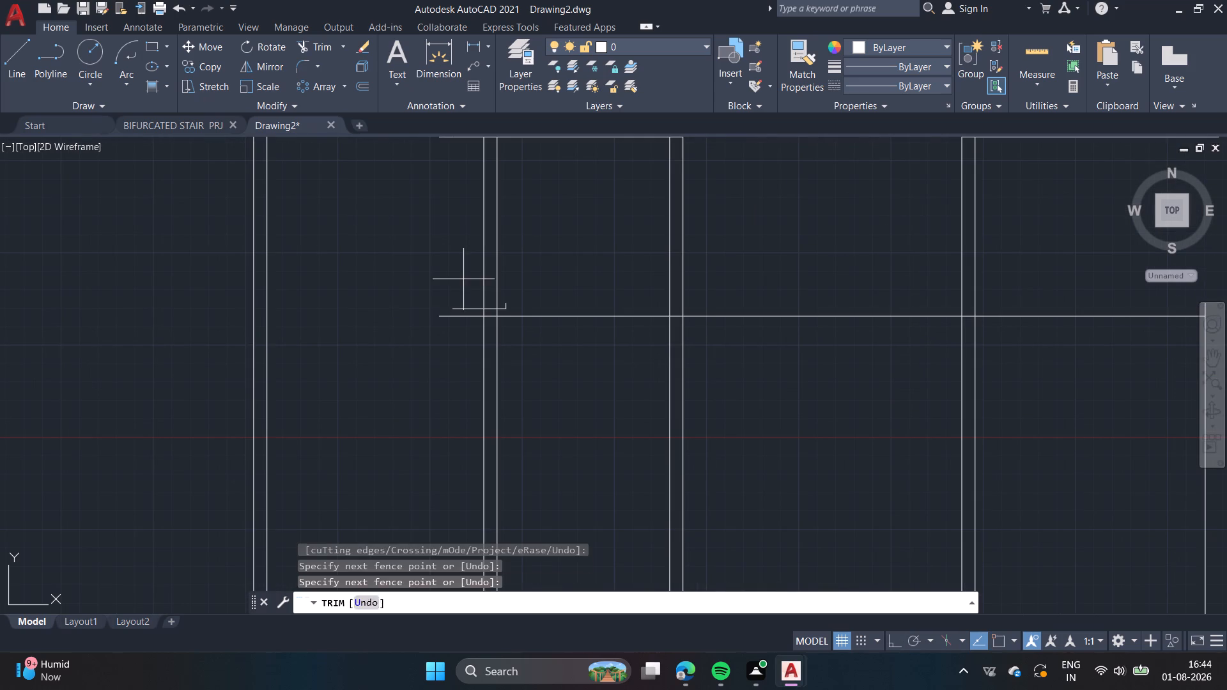
left_click(470, 333)
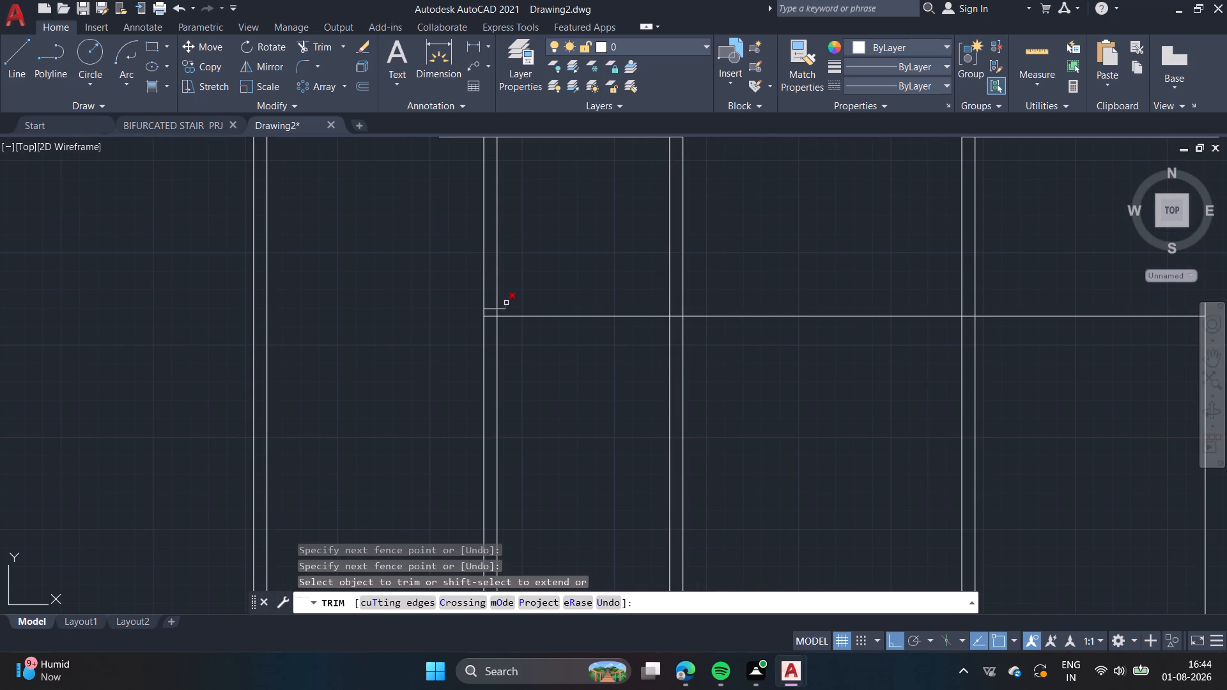
left_click(506, 304)
scroll(535, 268, "down", 2)
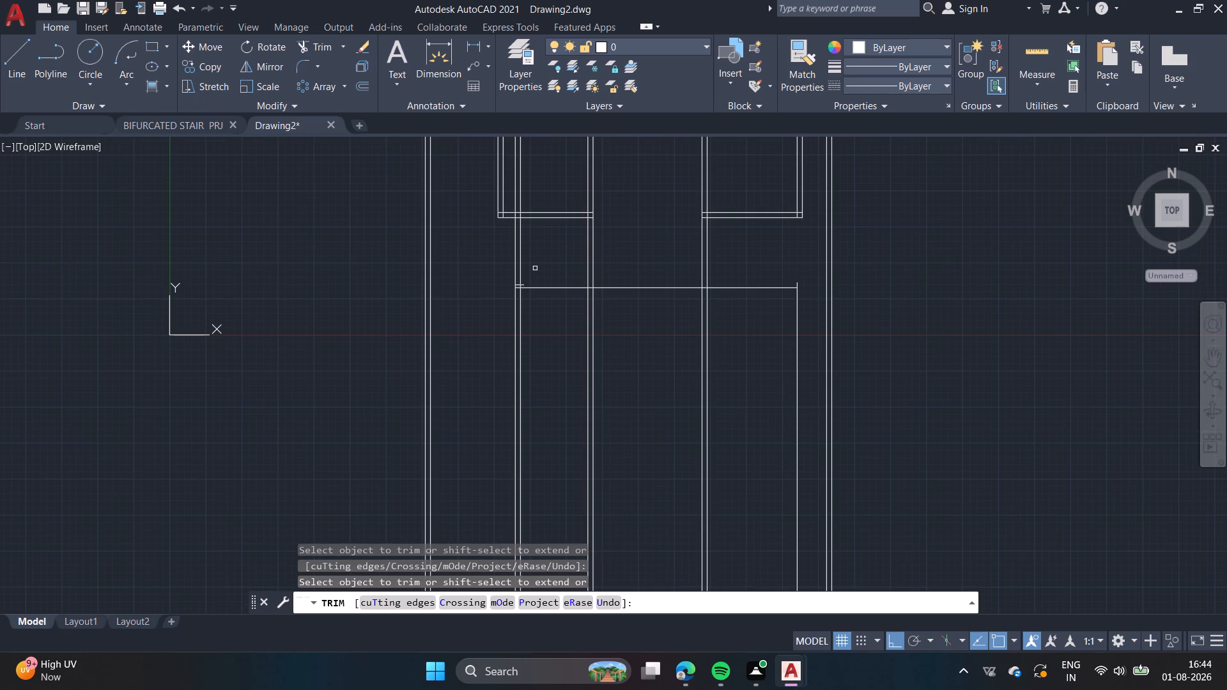
scroll(531, 280, "up", 2)
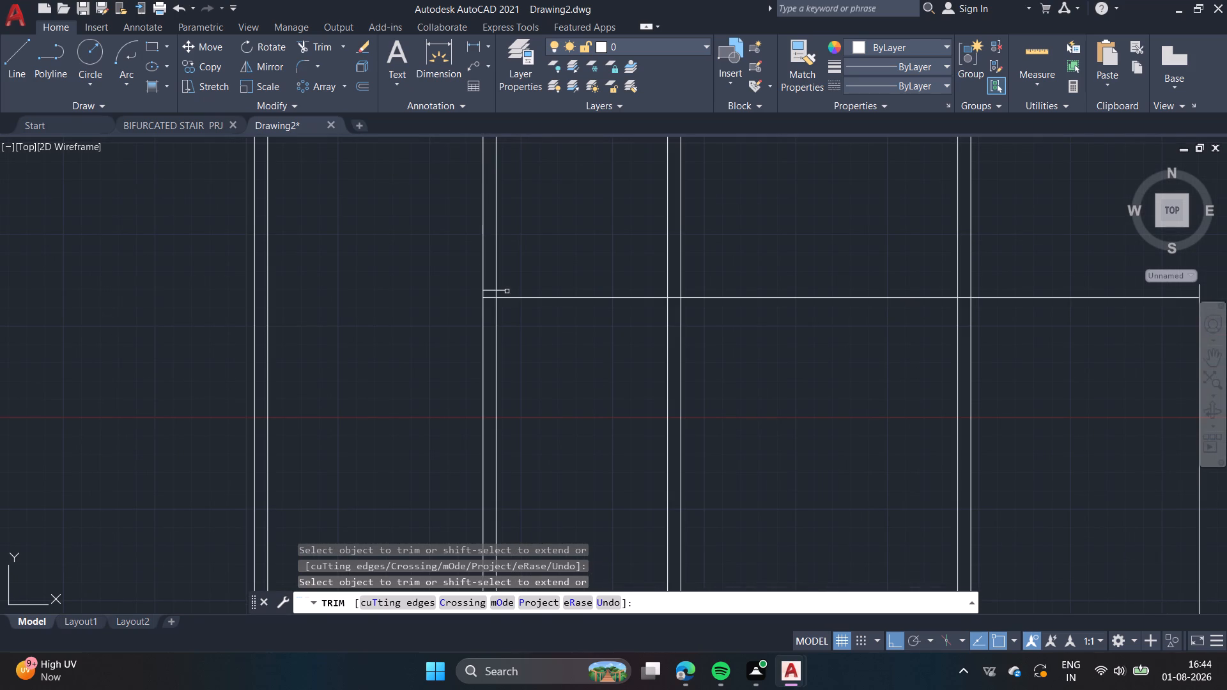
left_click(504, 290)
key("Escape")
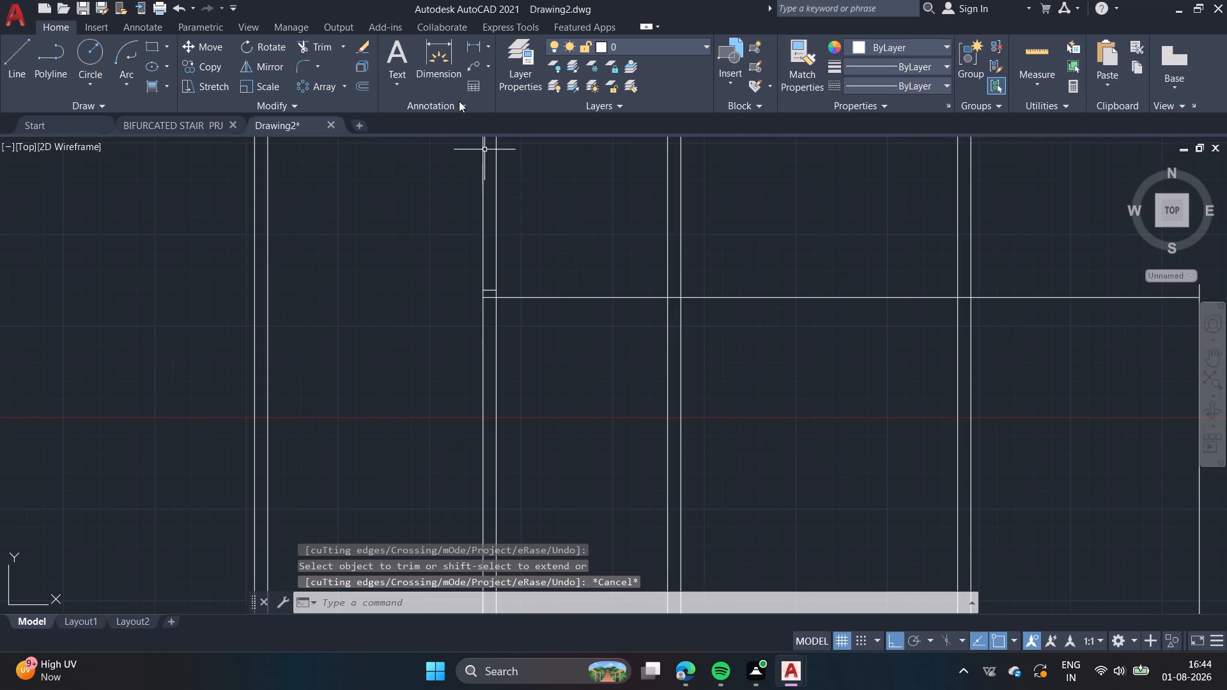
Offset the long horizontal line below the two side rooms 9" northward to form a double-line wall.
left_click(364, 83)
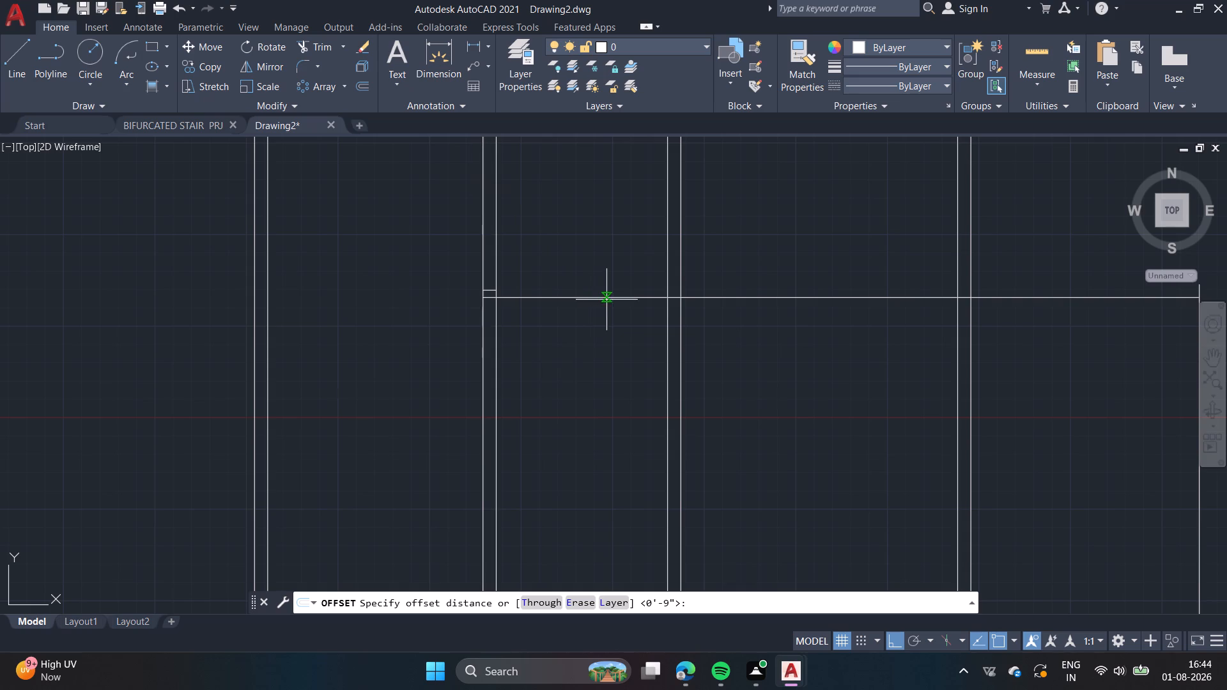
left_click_drag(606, 300, 606, 292)
type("9\"")
key("Return")
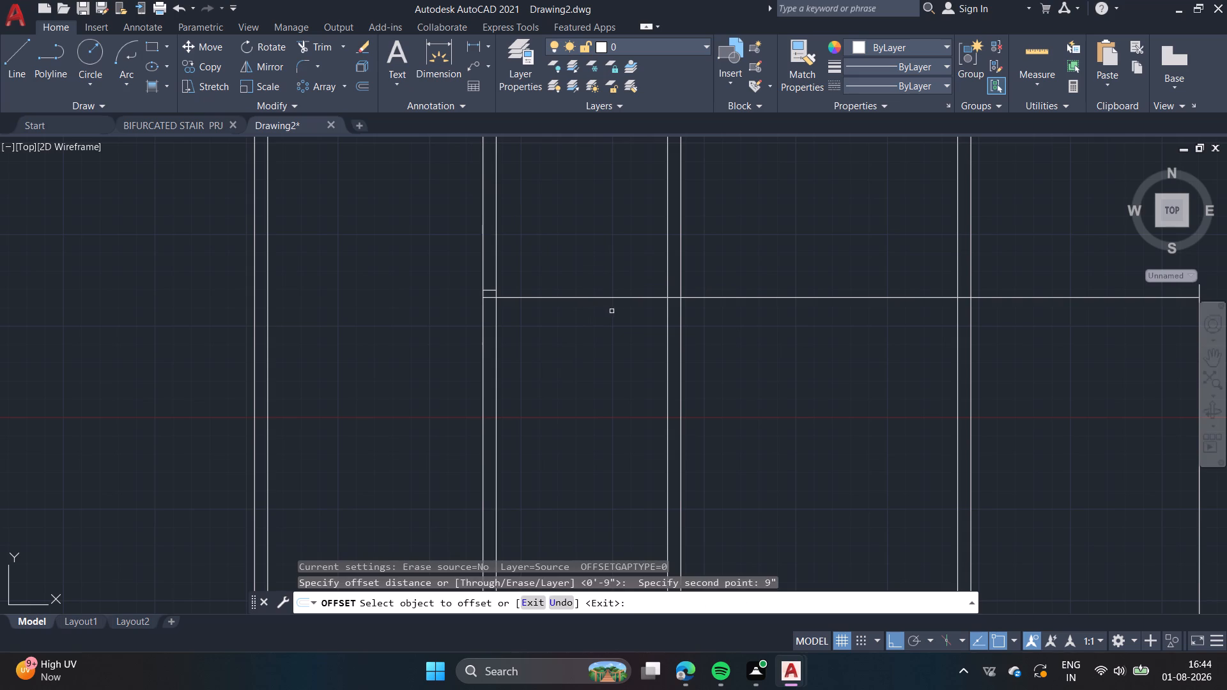
left_click(615, 298)
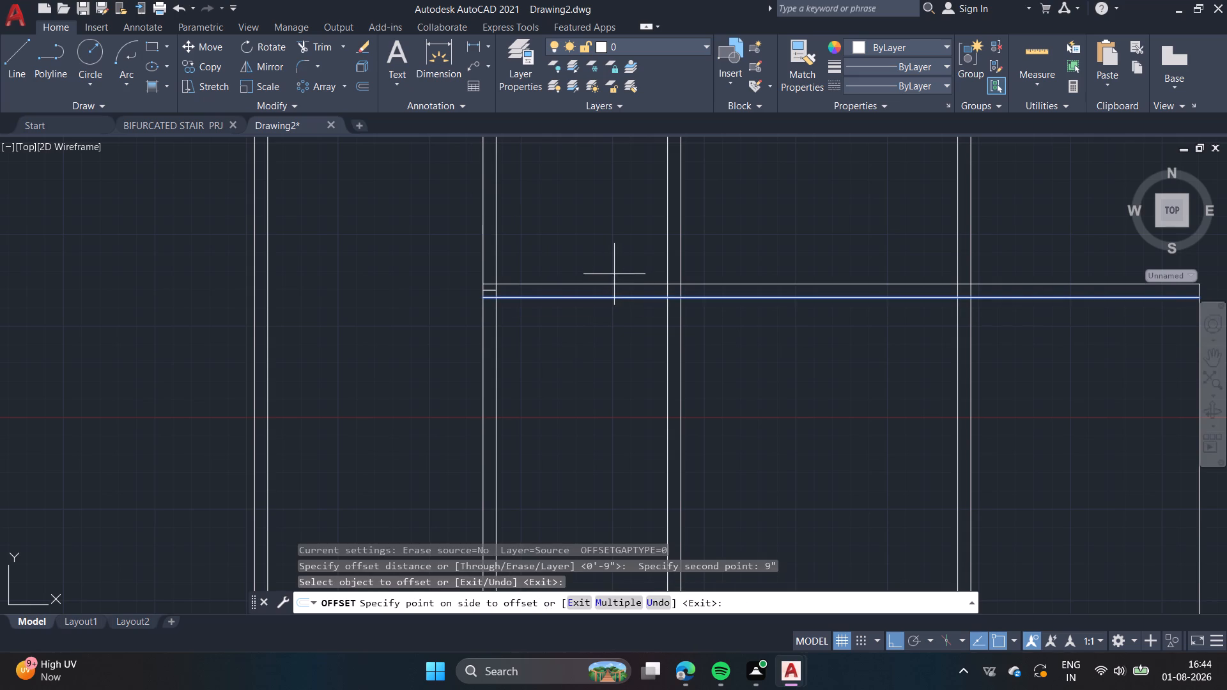
left_click(614, 273)
key("Escape")
scroll(614, 272, "down", 3)
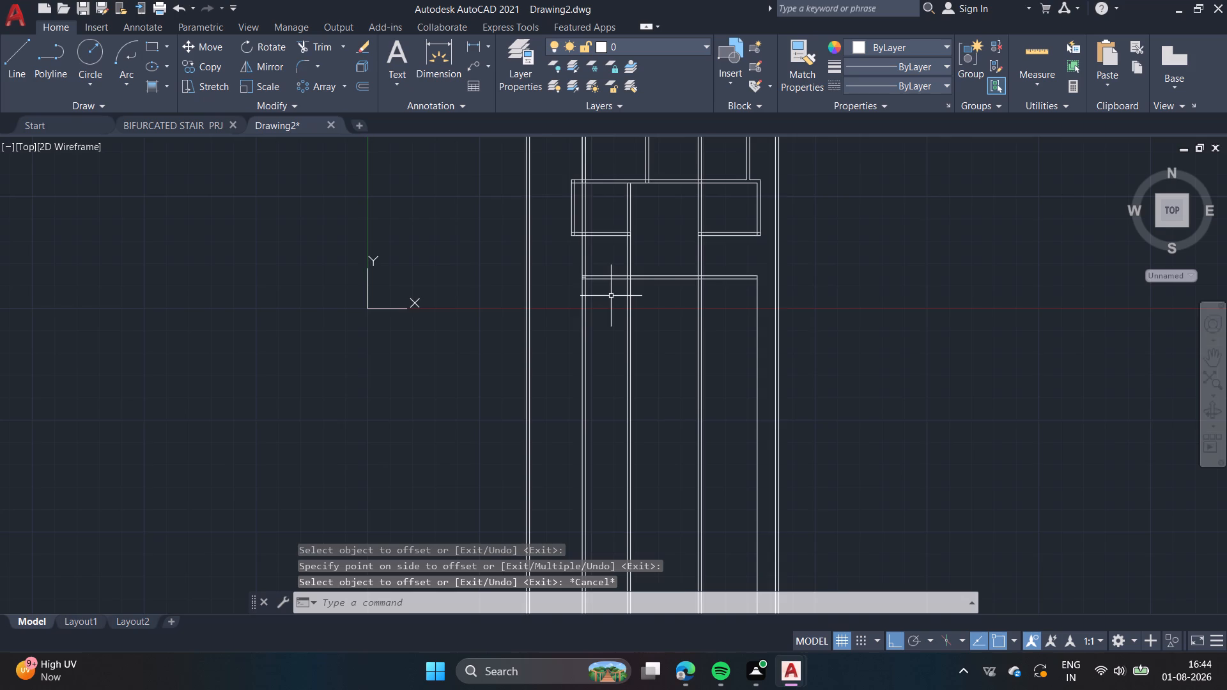
Trim both lines of the new west wall where they run north past the lower face of the west side room's bottom wall.
scroll(611, 296, "up", 1)
middle_click_drag(608, 226, 623, 218)
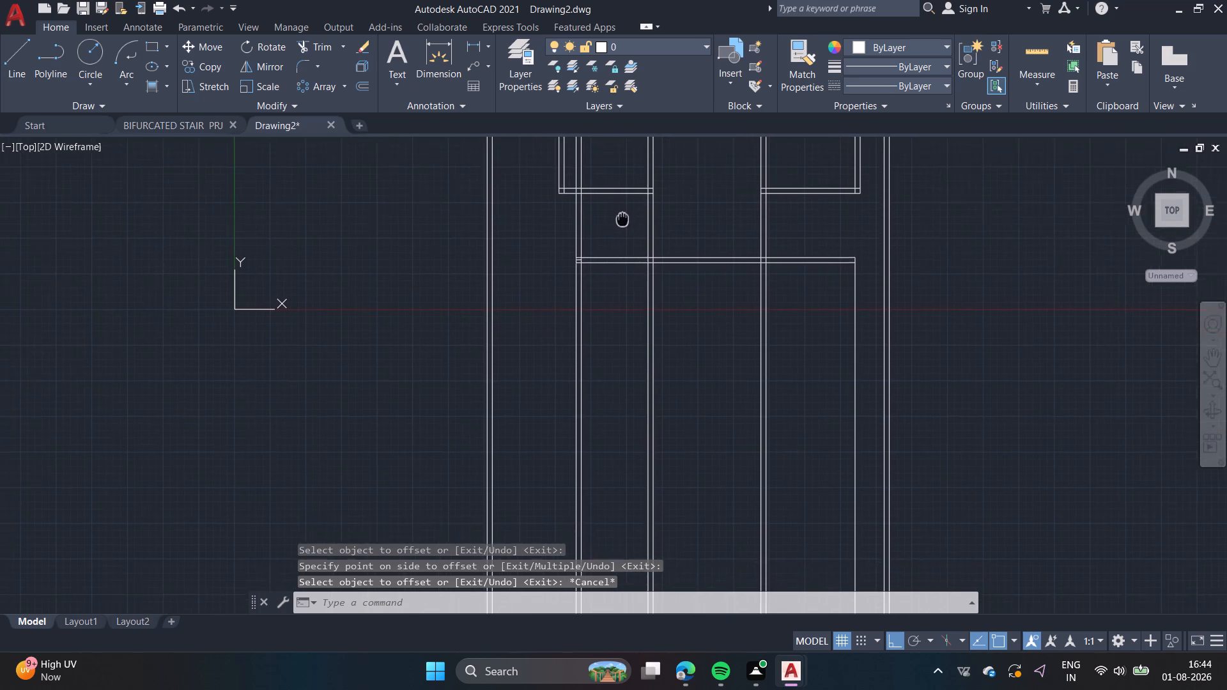
middle_click_drag(623, 218, 624, 210)
scroll(624, 214, "up", 1)
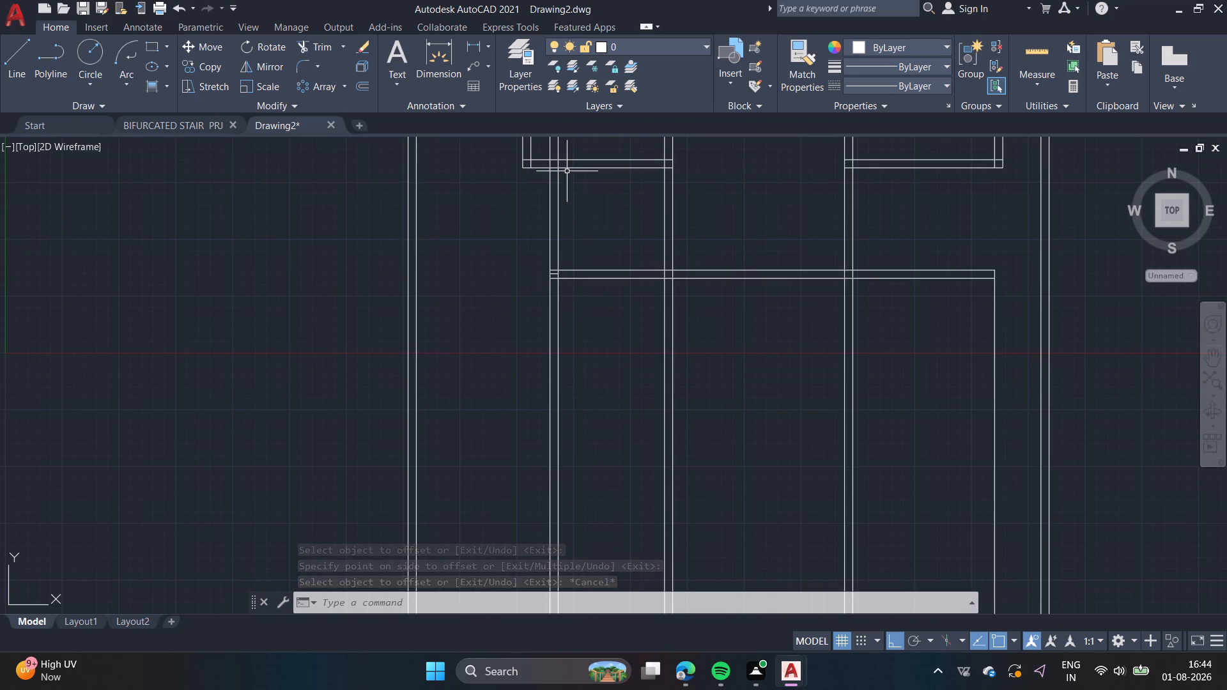
scroll(561, 188, "up", 2)
middle_click_drag(580, 192, 582, 193)
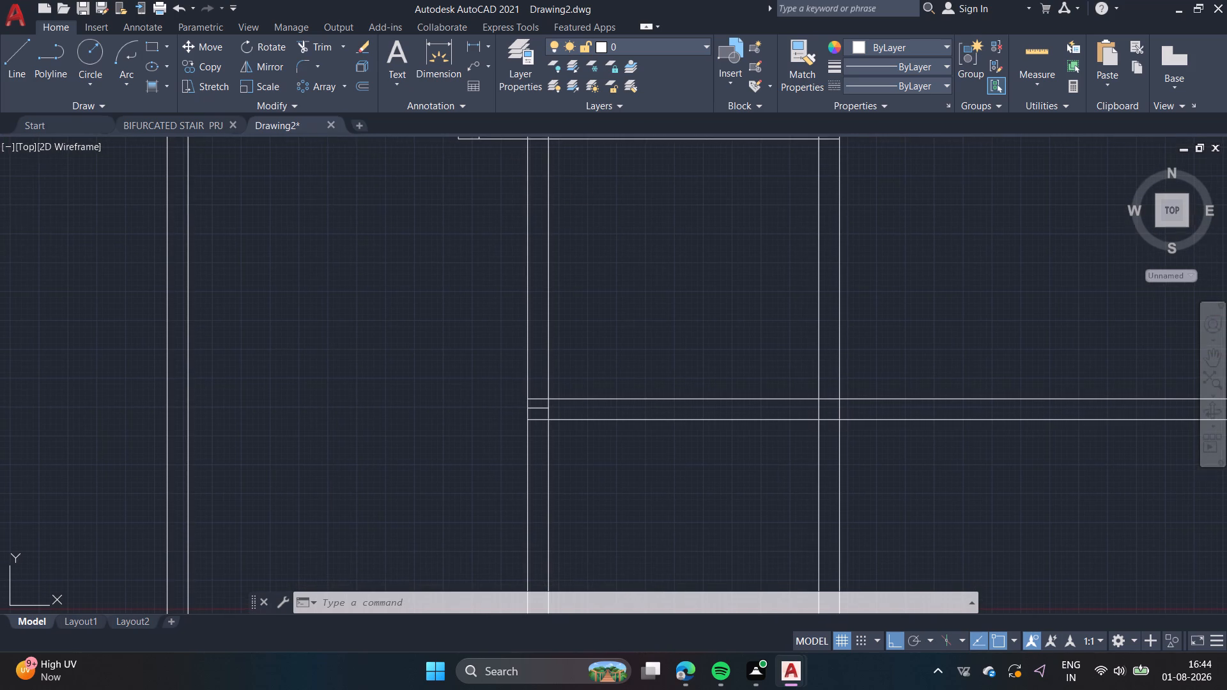
middle_click_drag(582, 193, 583, 204)
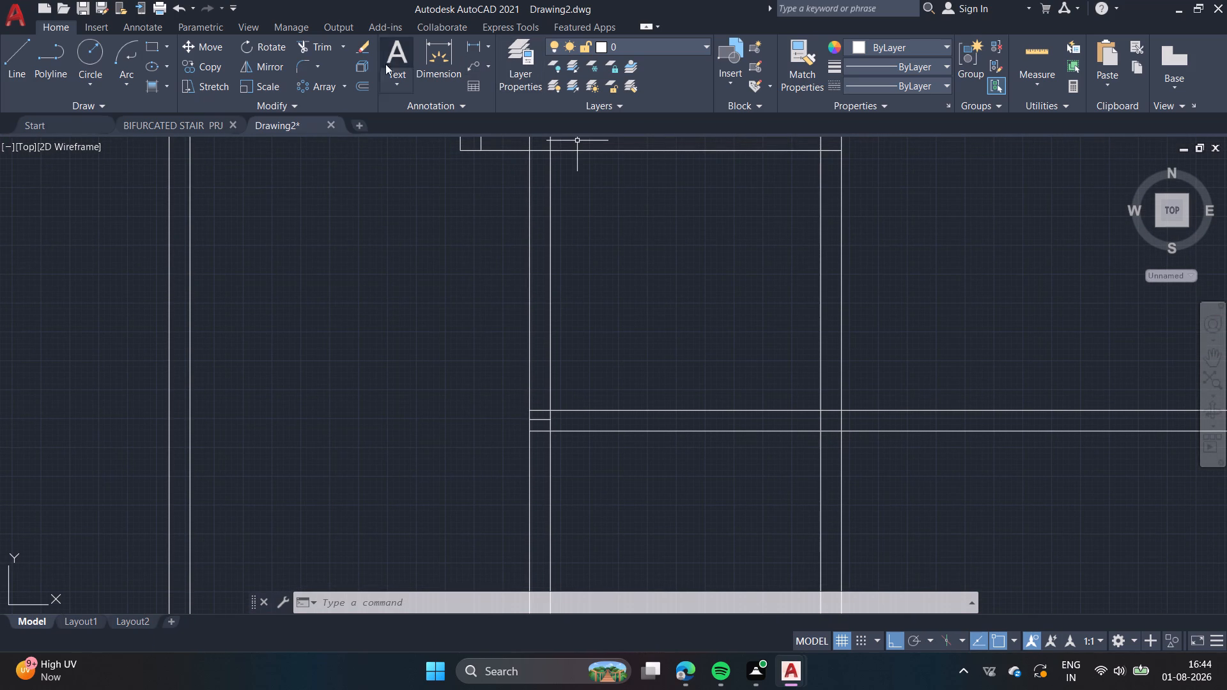
left_click(311, 47)
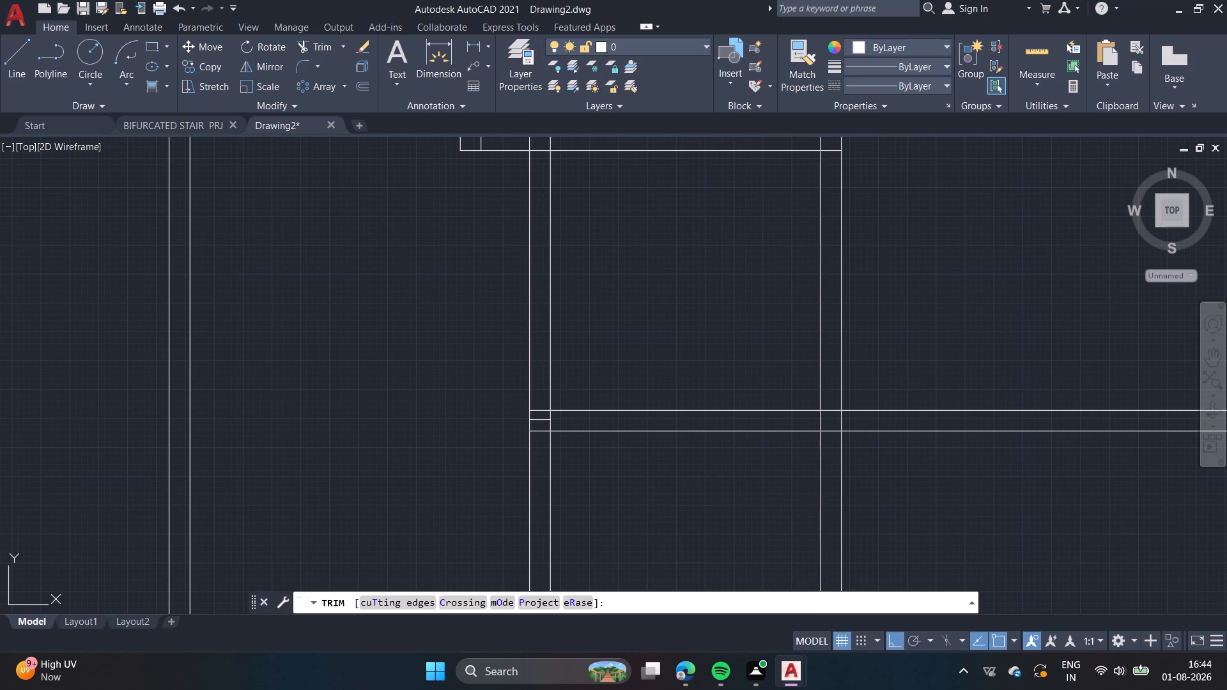
left_click(561, 144)
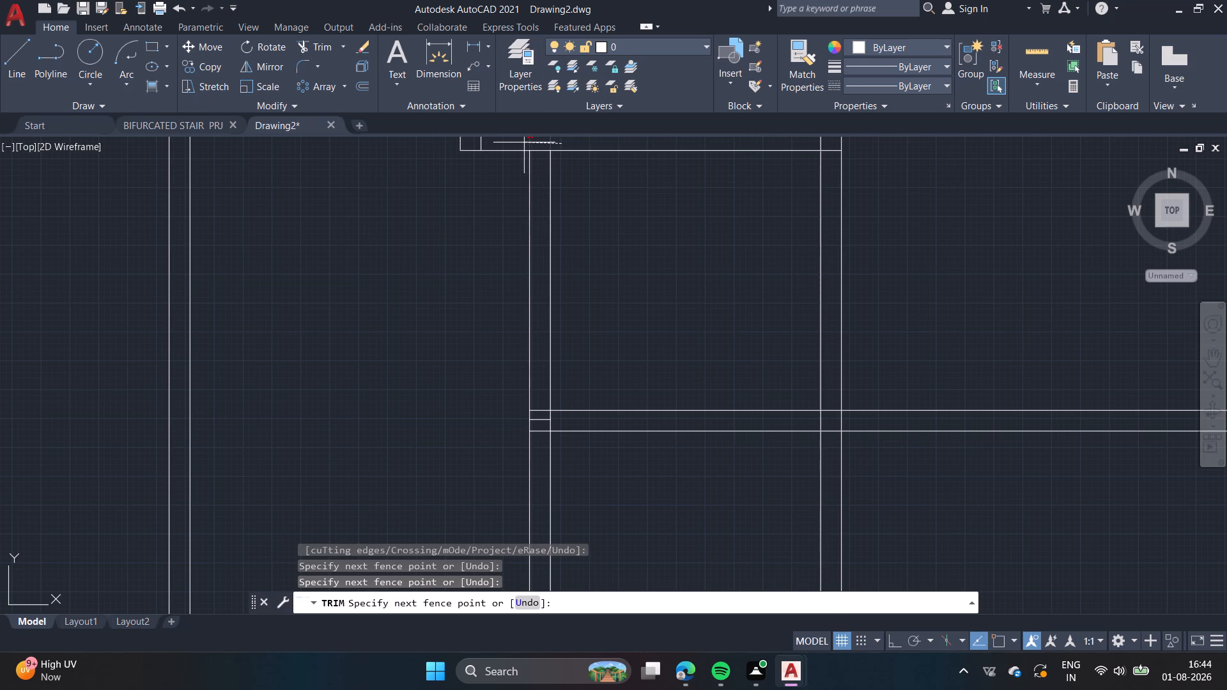
left_click(524, 142)
scroll(679, 192, "down", 2)
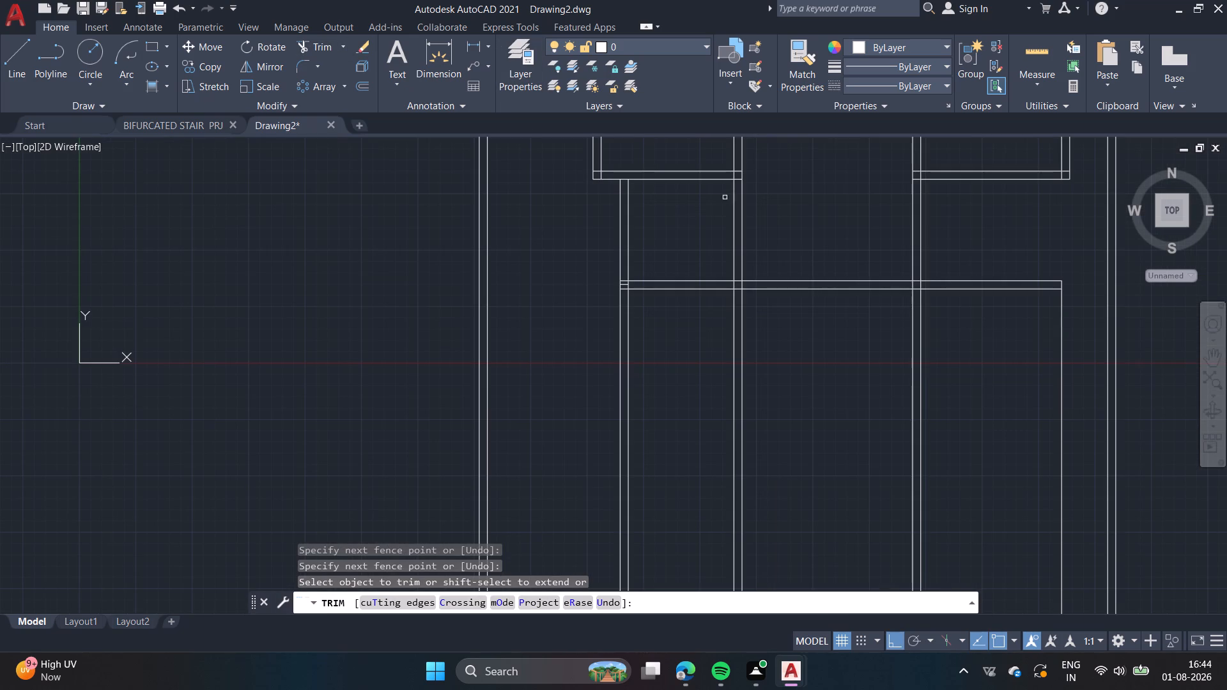
key("Escape")
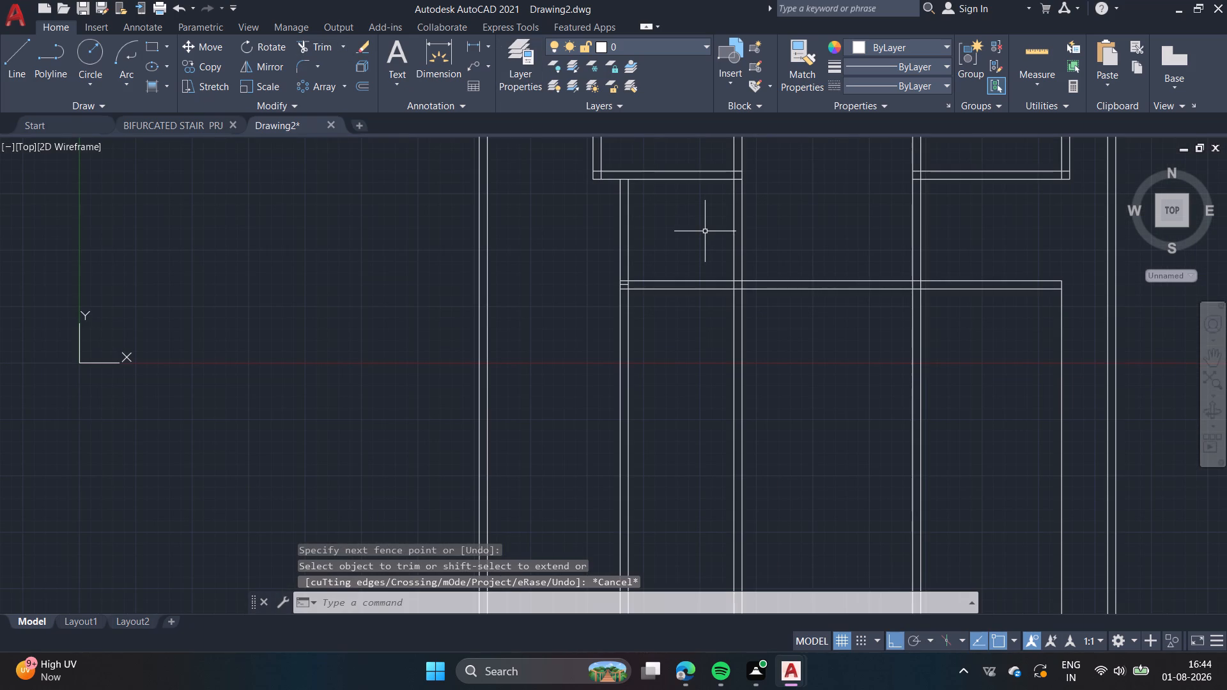
Offset the lower face line of the west side room's bottom wall 3' southward.
middle_click_drag(708, 215, 698, 295)
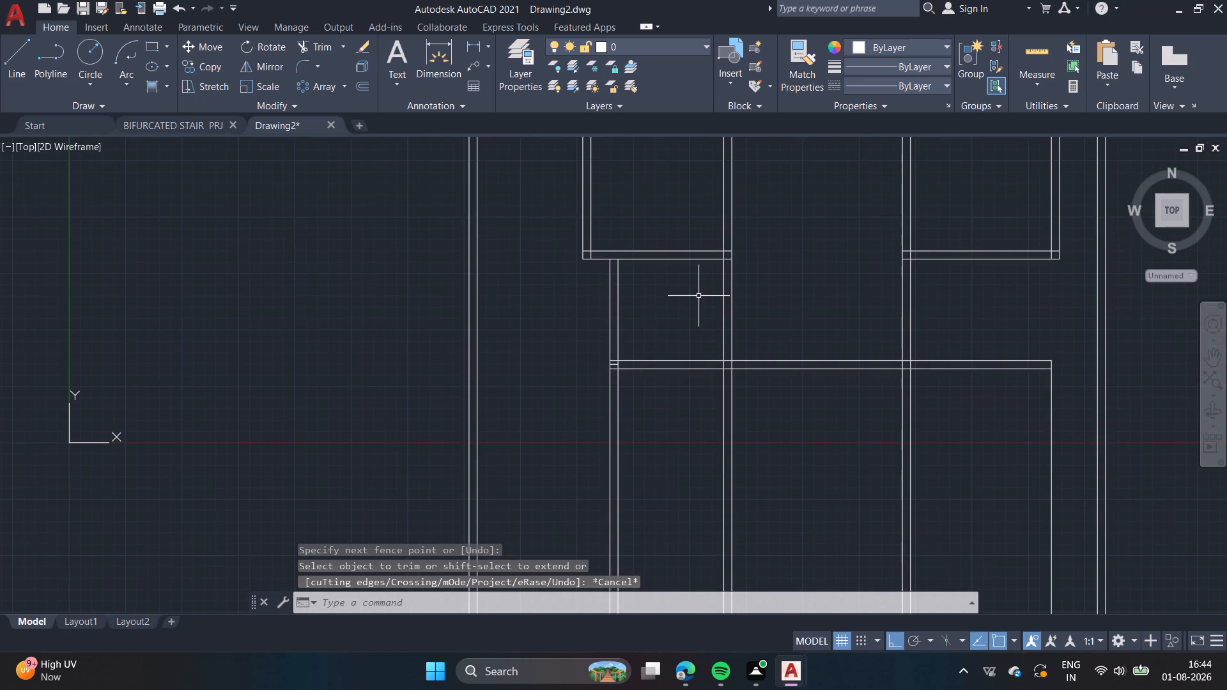
scroll(698, 300, "down", 1)
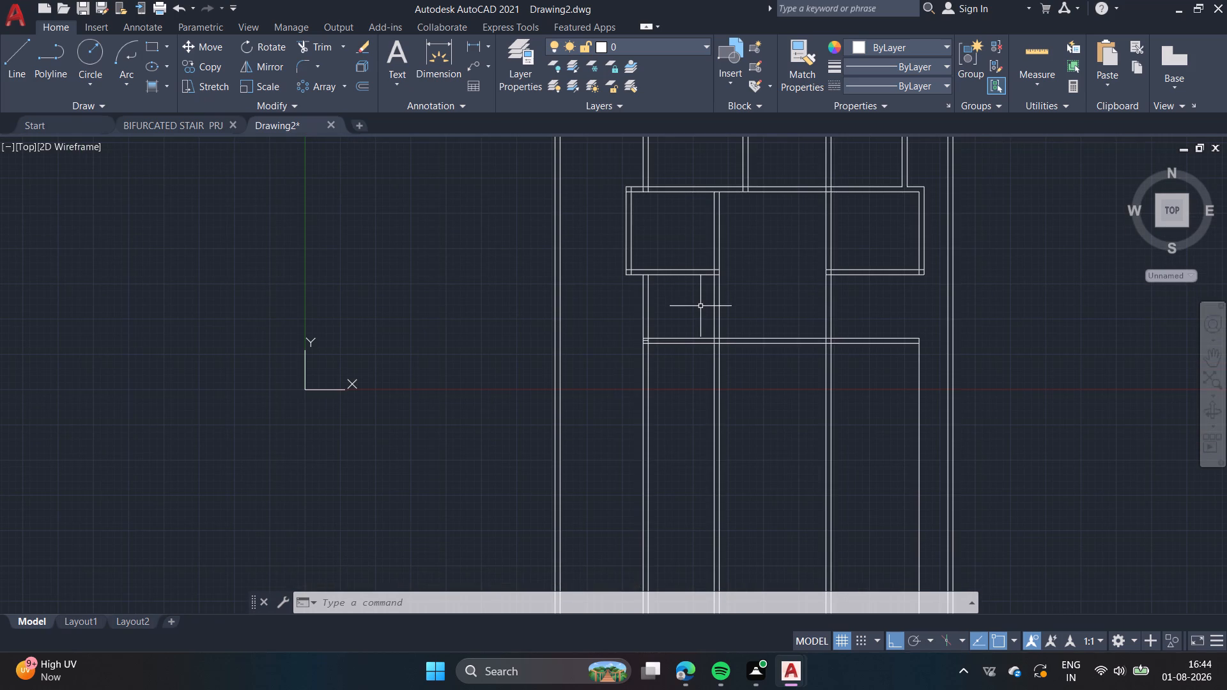
scroll(700, 306, "down", 1)
middle_click_drag(697, 310, 689, 342)
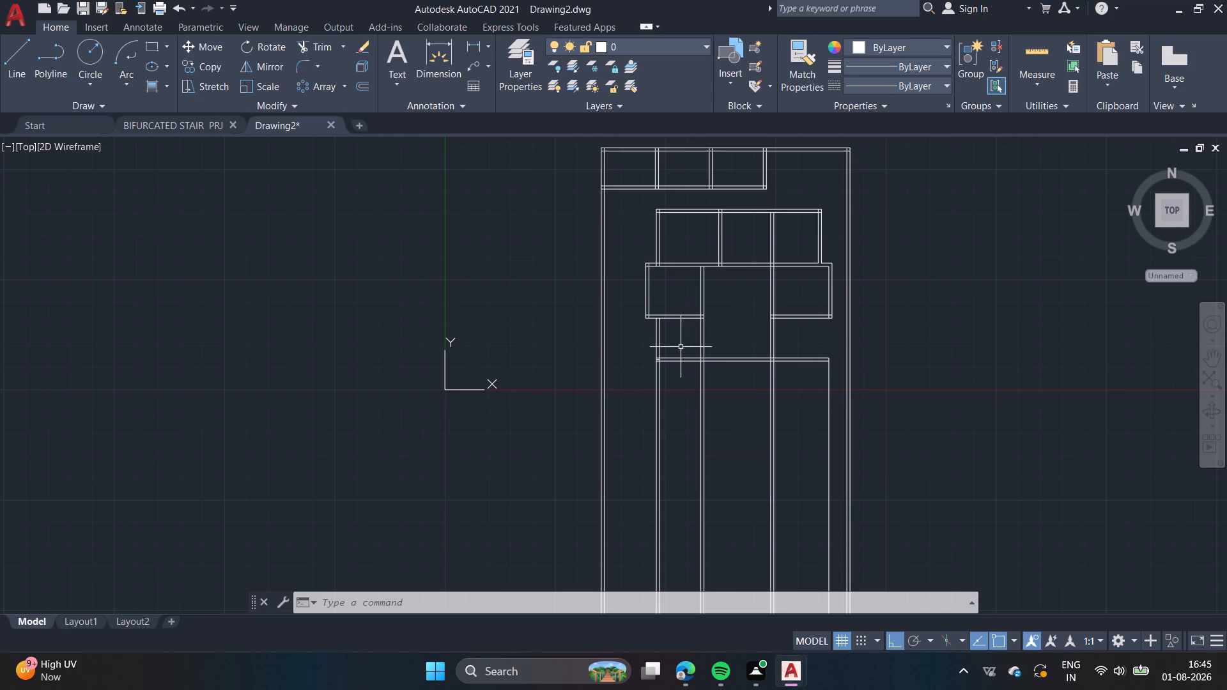
scroll(684, 344, "up", 2)
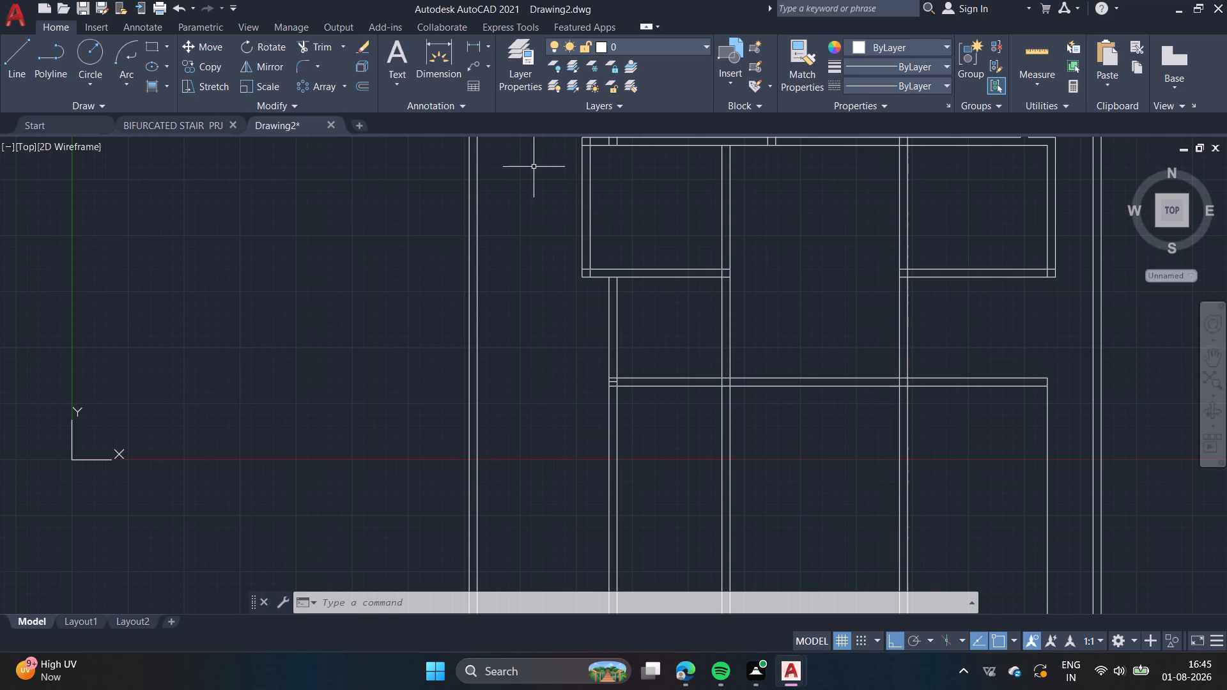
left_click(361, 86)
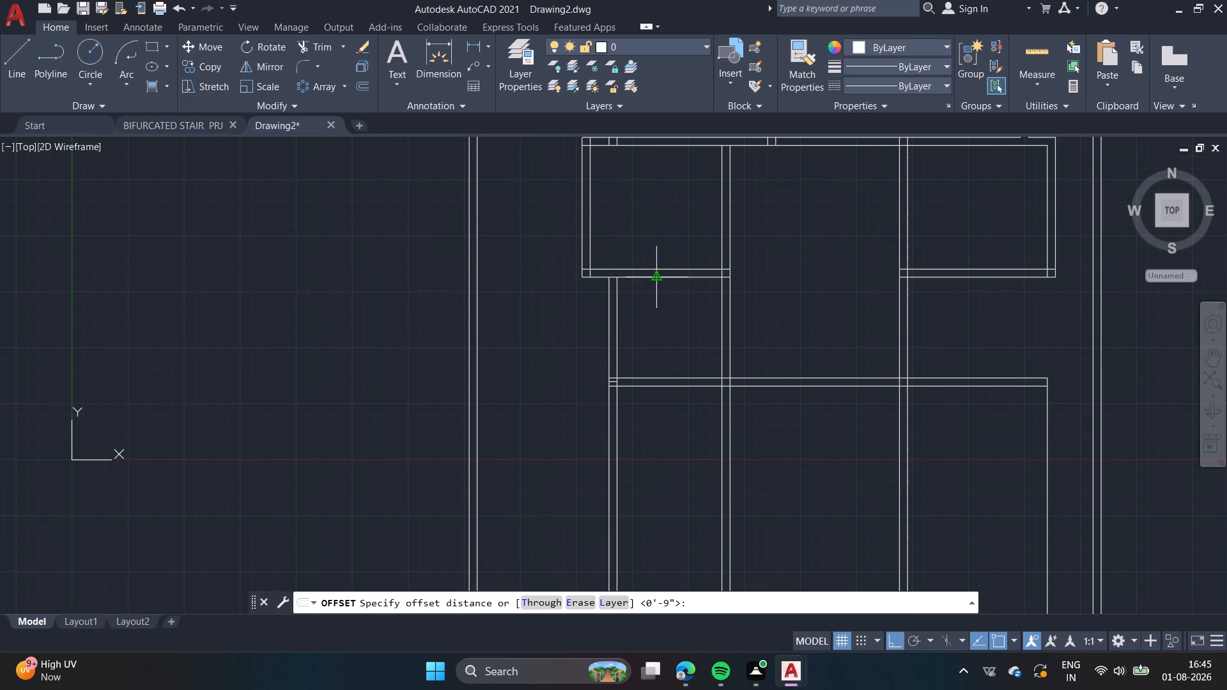
left_click(658, 279)
type("3'")
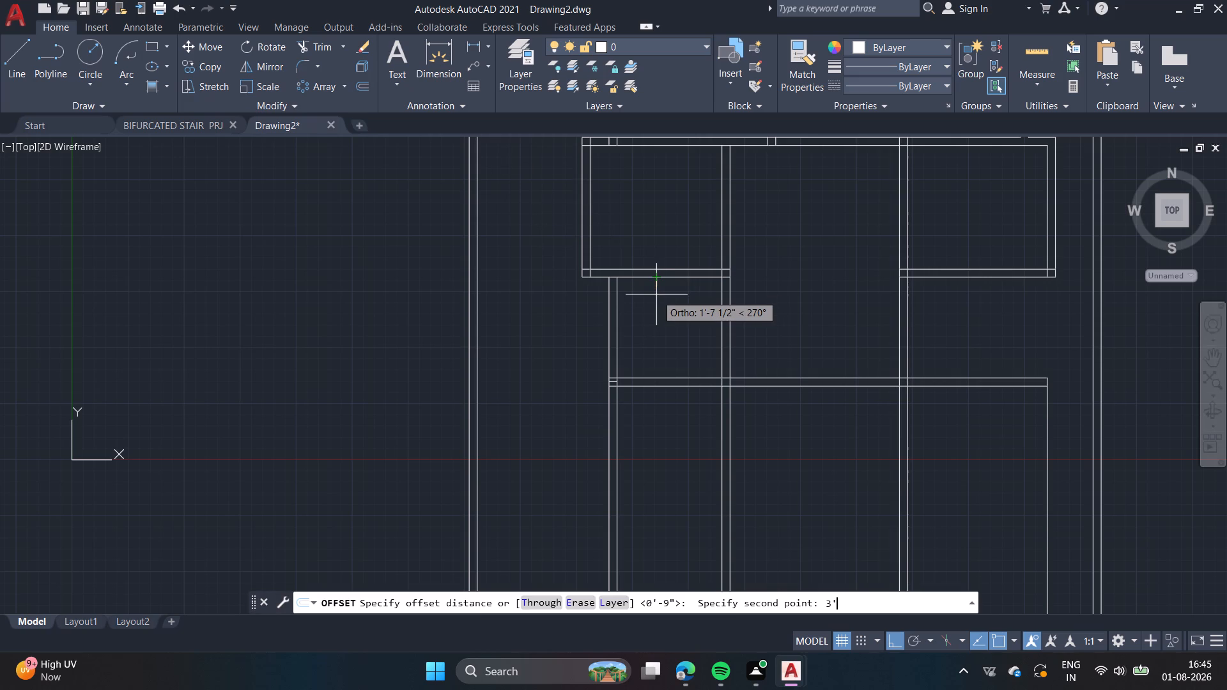
key("Return")
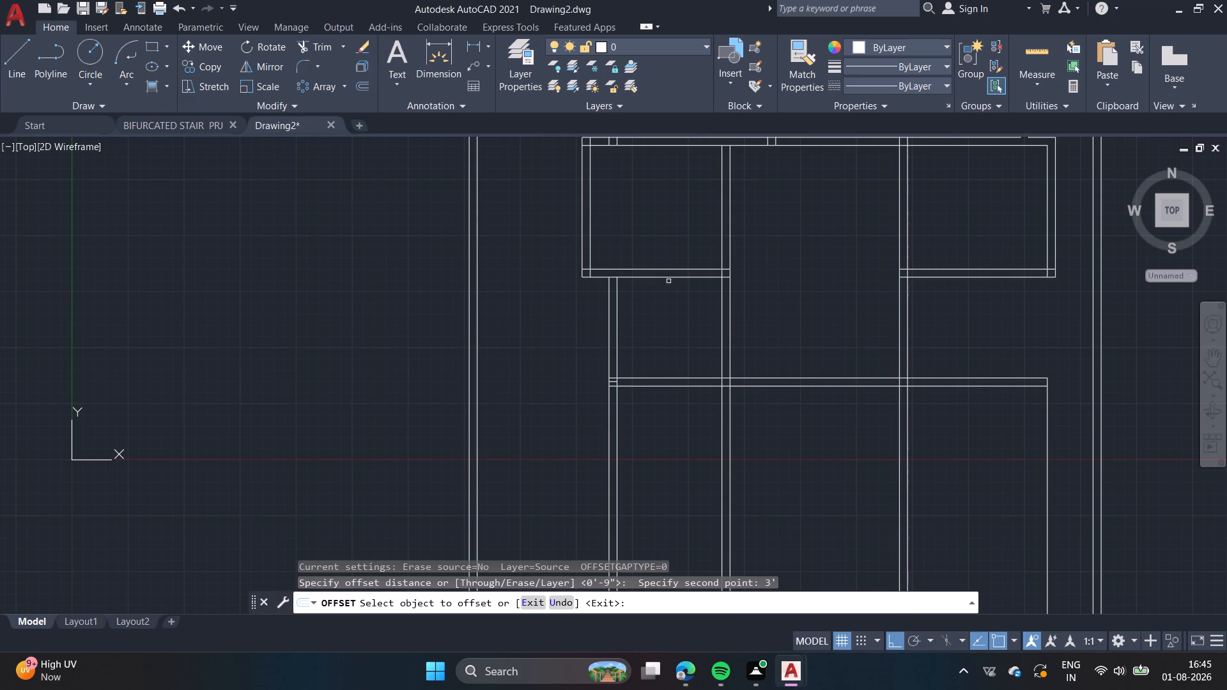
left_click(670, 278)
left_click(680, 369)
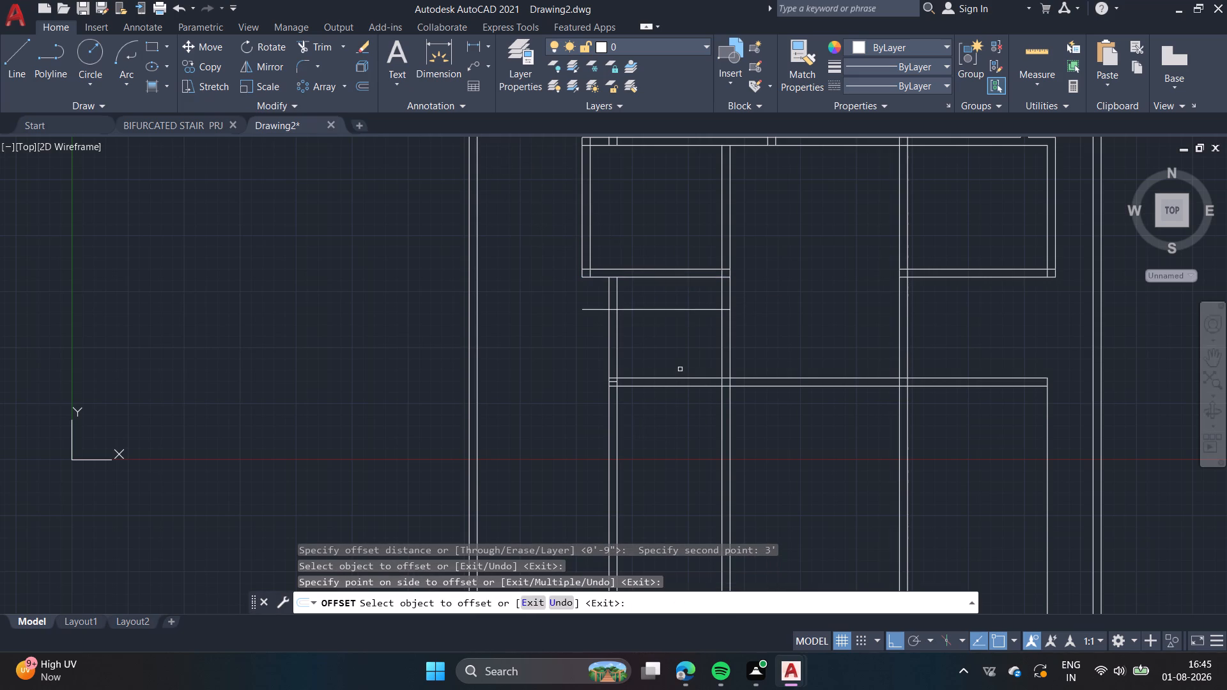
key("space")
Offset the new horizontal line below the west side room 4" southward to make a thin partition.
key("space")
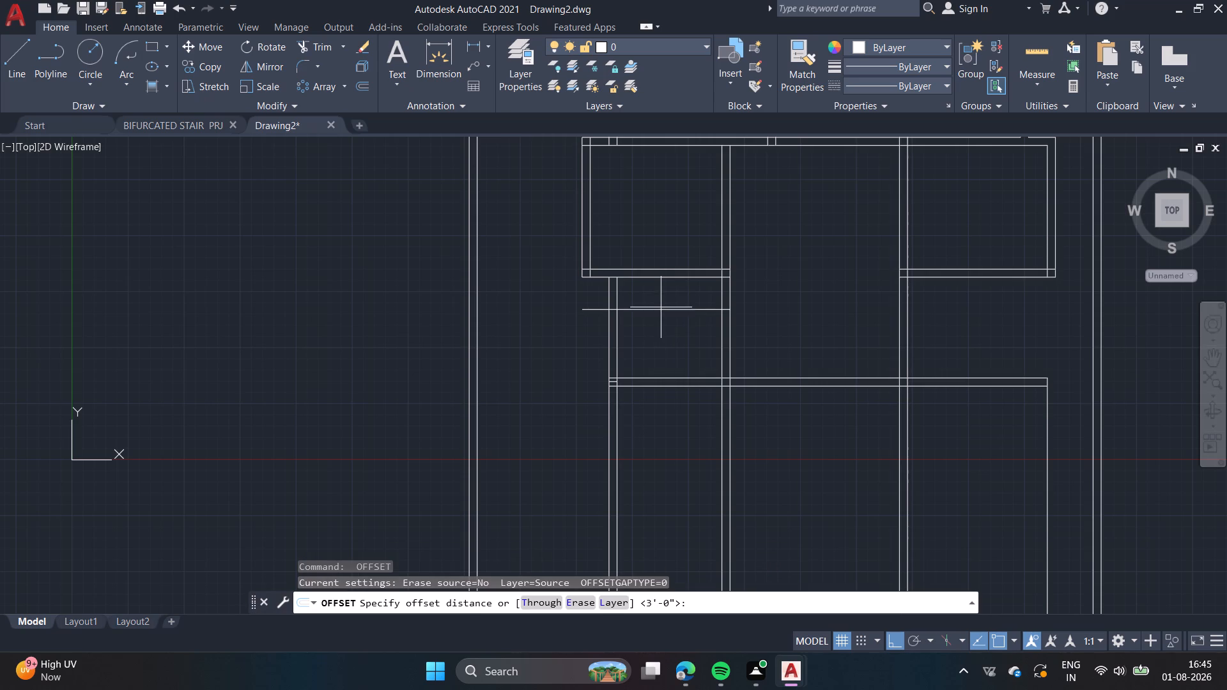
left_click(659, 312)
type("4'")
key("BackSpace")
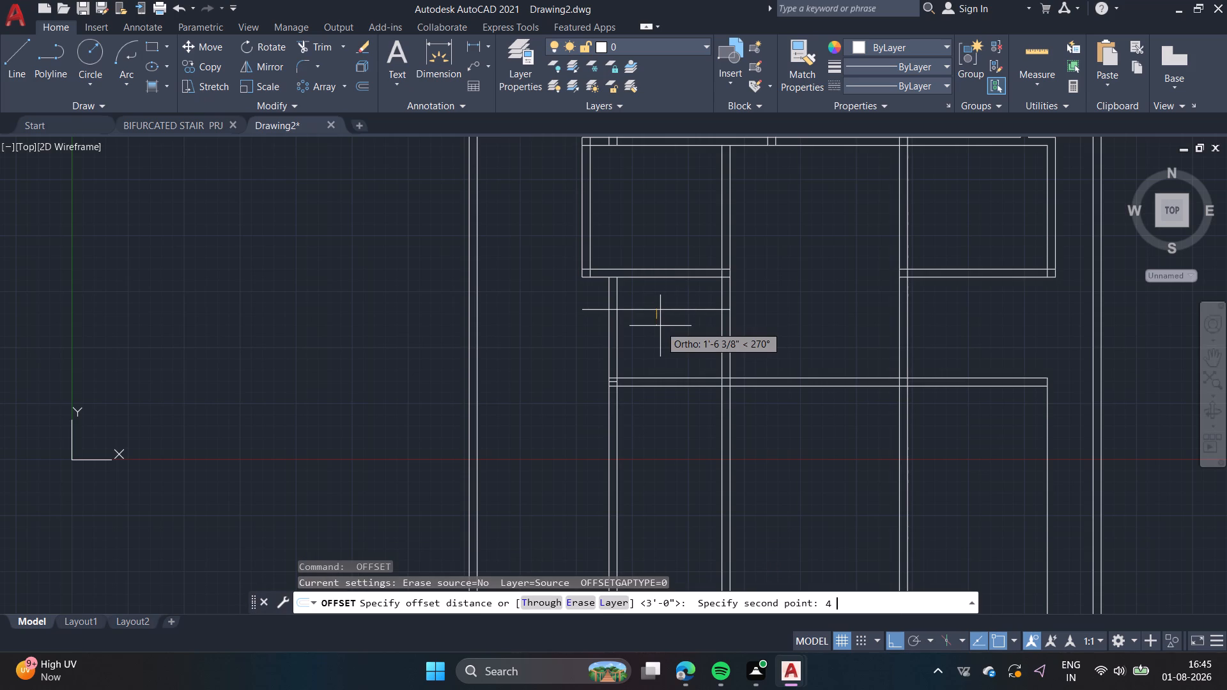
key("shift+quotedbl")
key("Return")
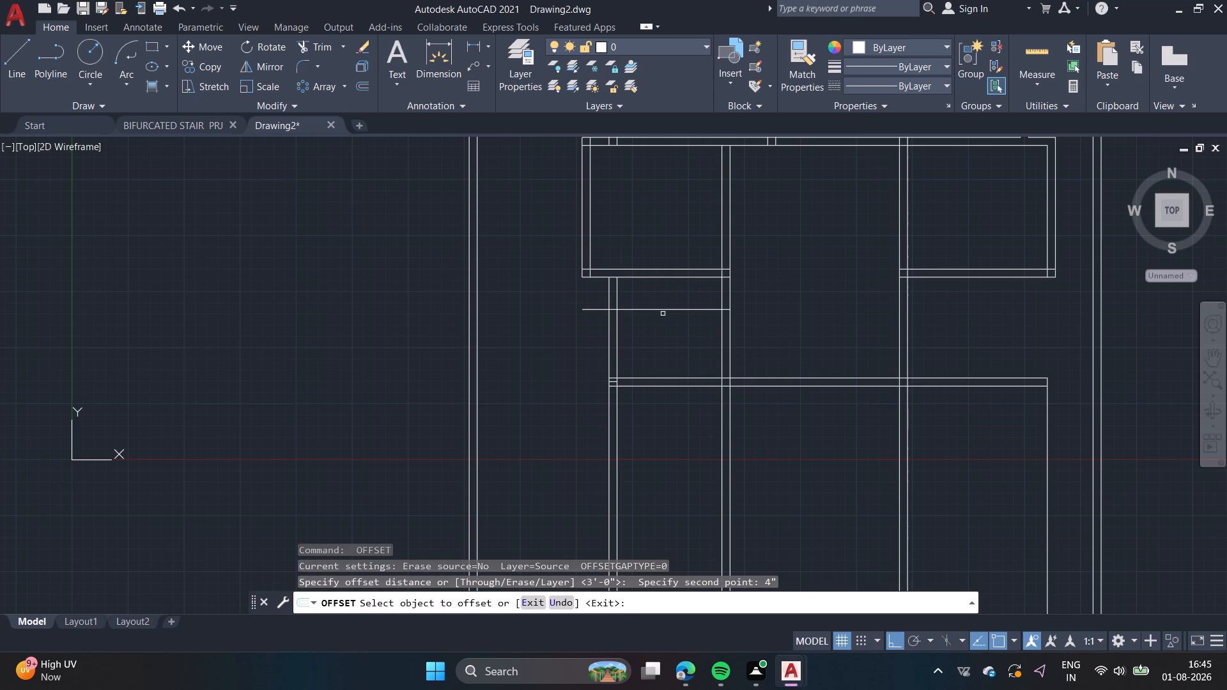
left_click(663, 309)
left_click(655, 351)
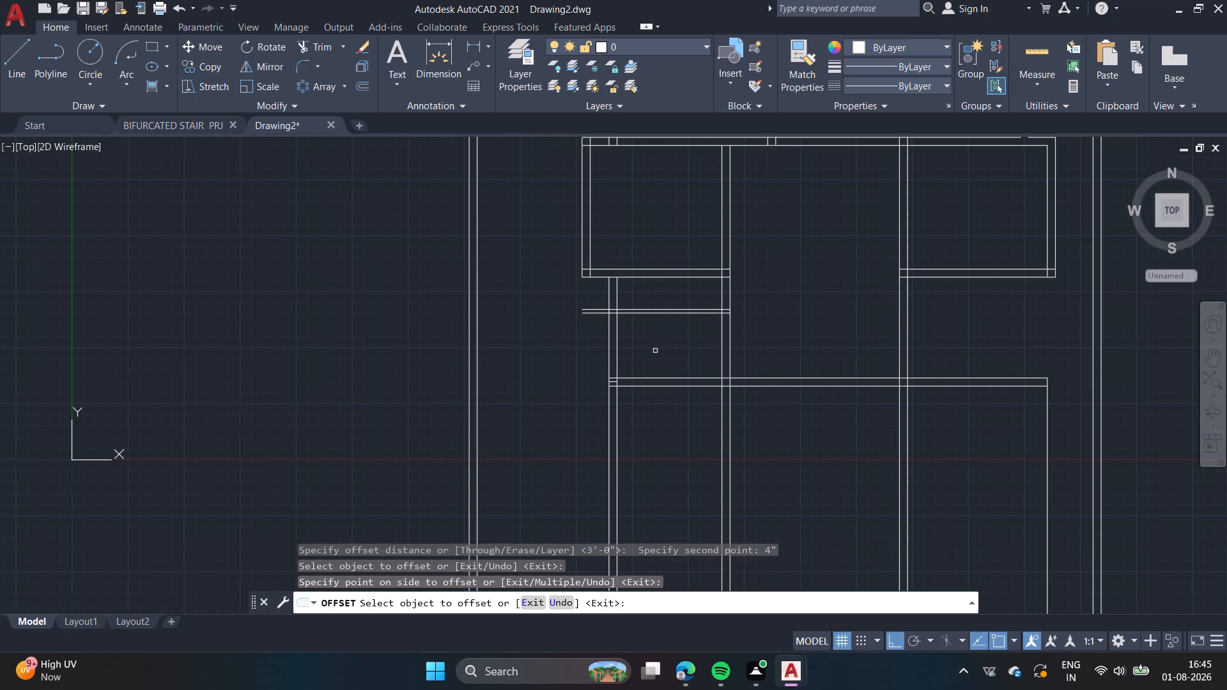
key("Escape")
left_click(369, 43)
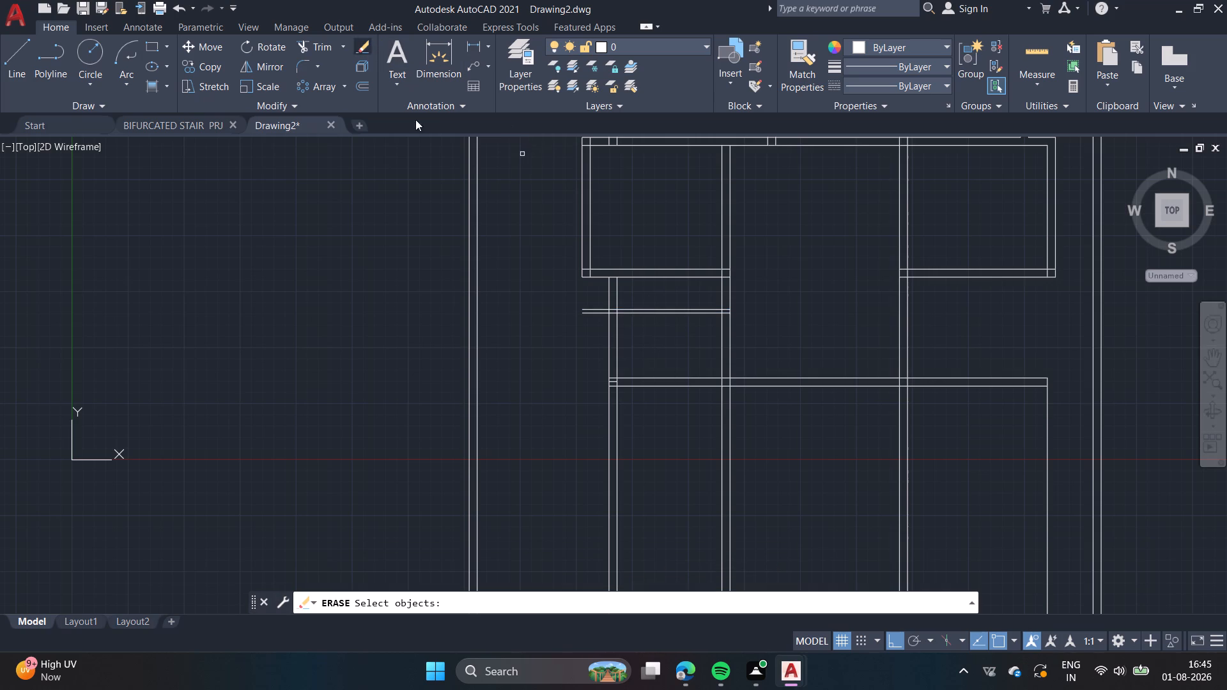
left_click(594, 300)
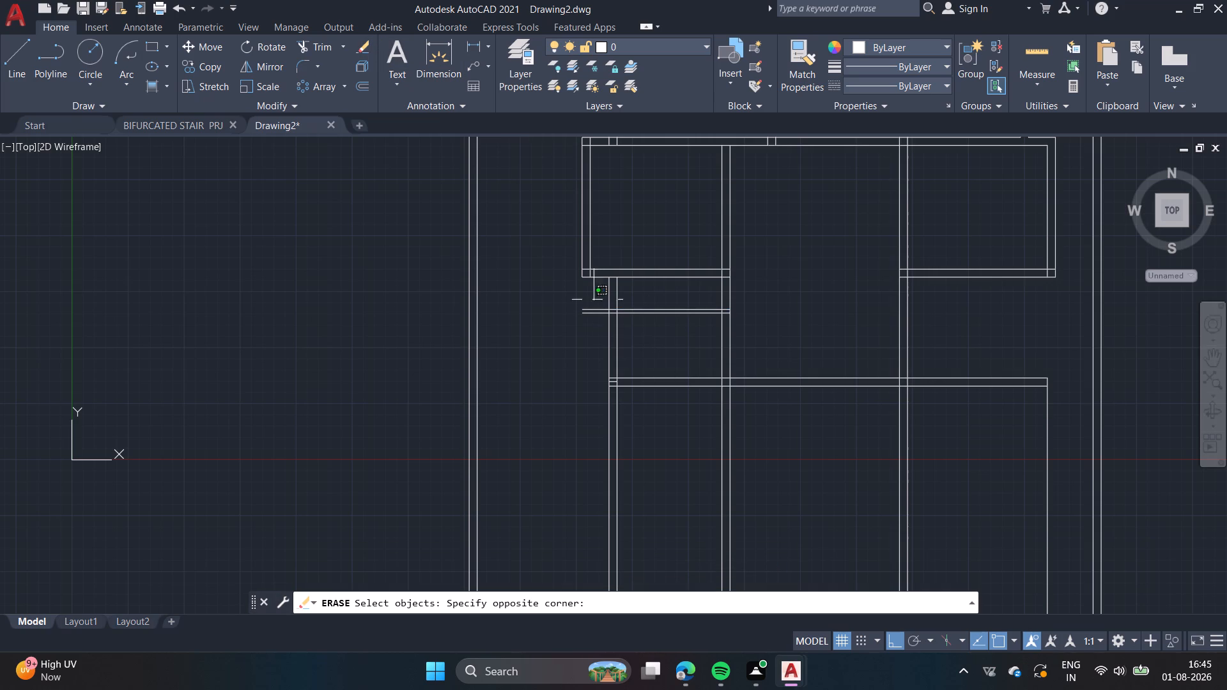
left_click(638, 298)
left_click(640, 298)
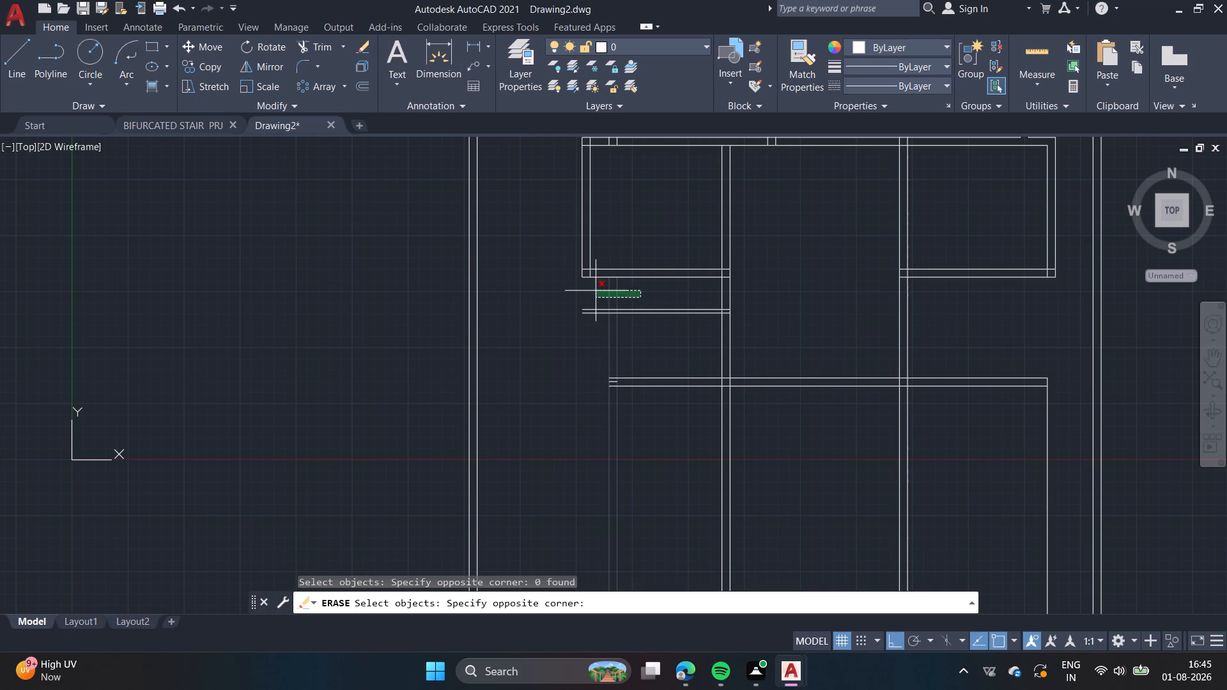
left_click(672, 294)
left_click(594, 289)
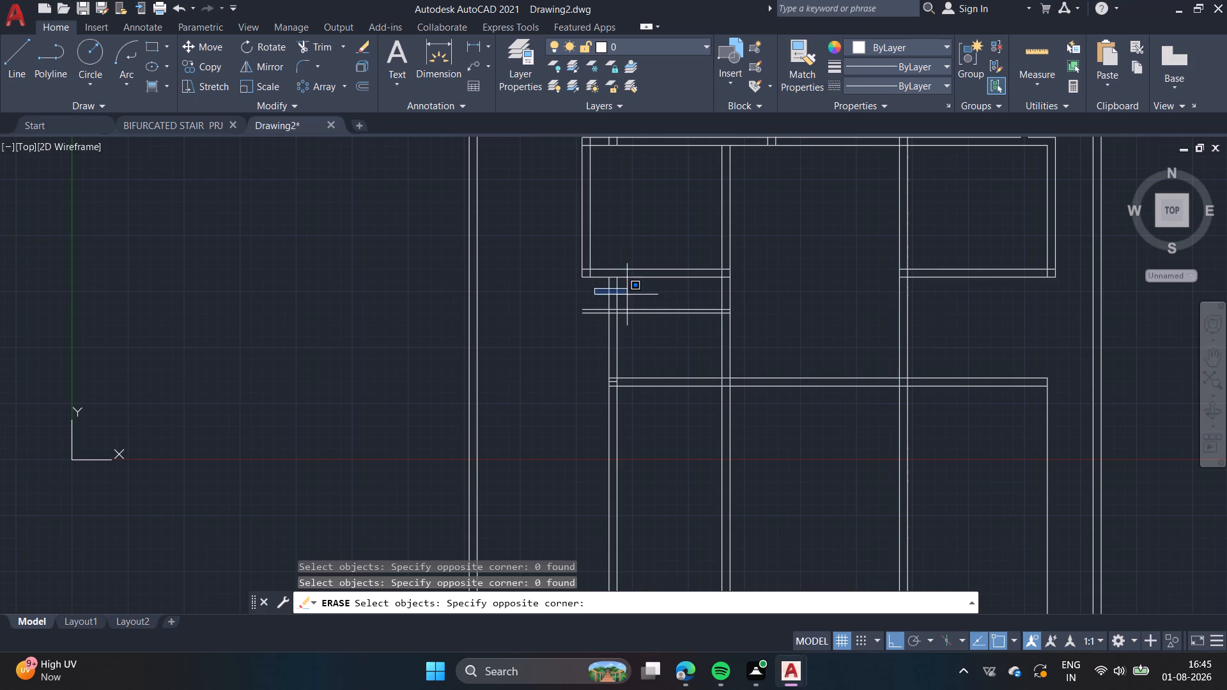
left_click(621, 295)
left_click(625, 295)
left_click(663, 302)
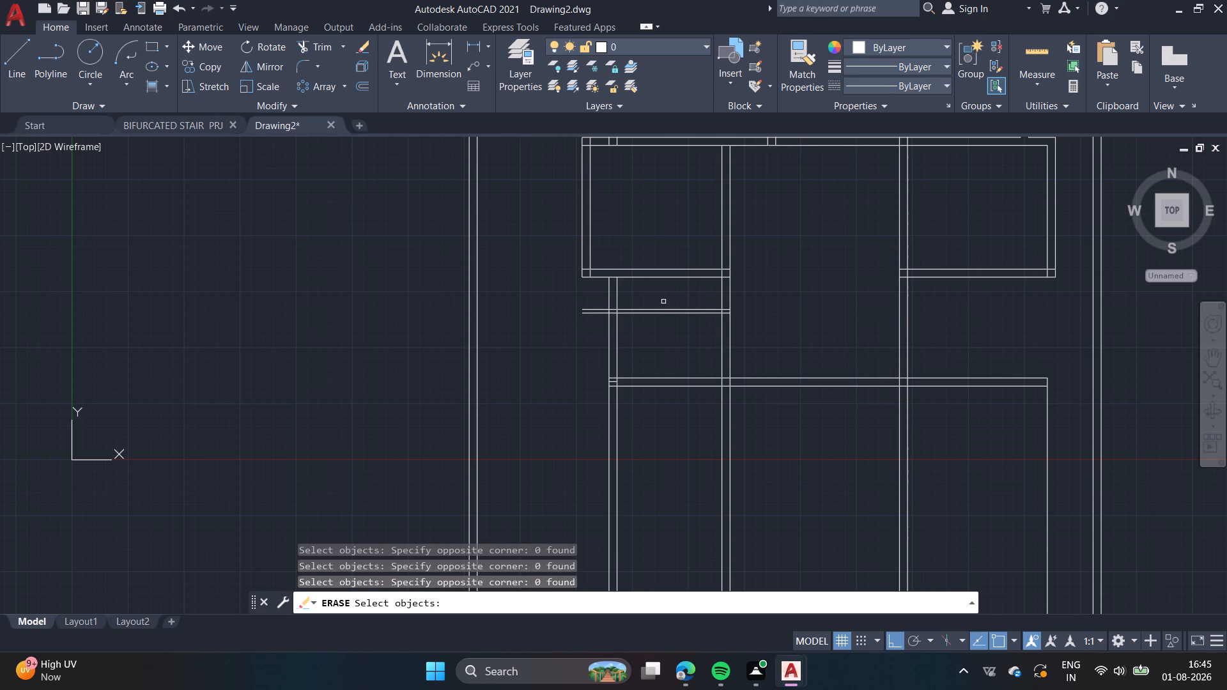
Trim the small west room's west wall lines above the 4" partition and the partition's ends projecting west of that wall.
left_click(311, 46)
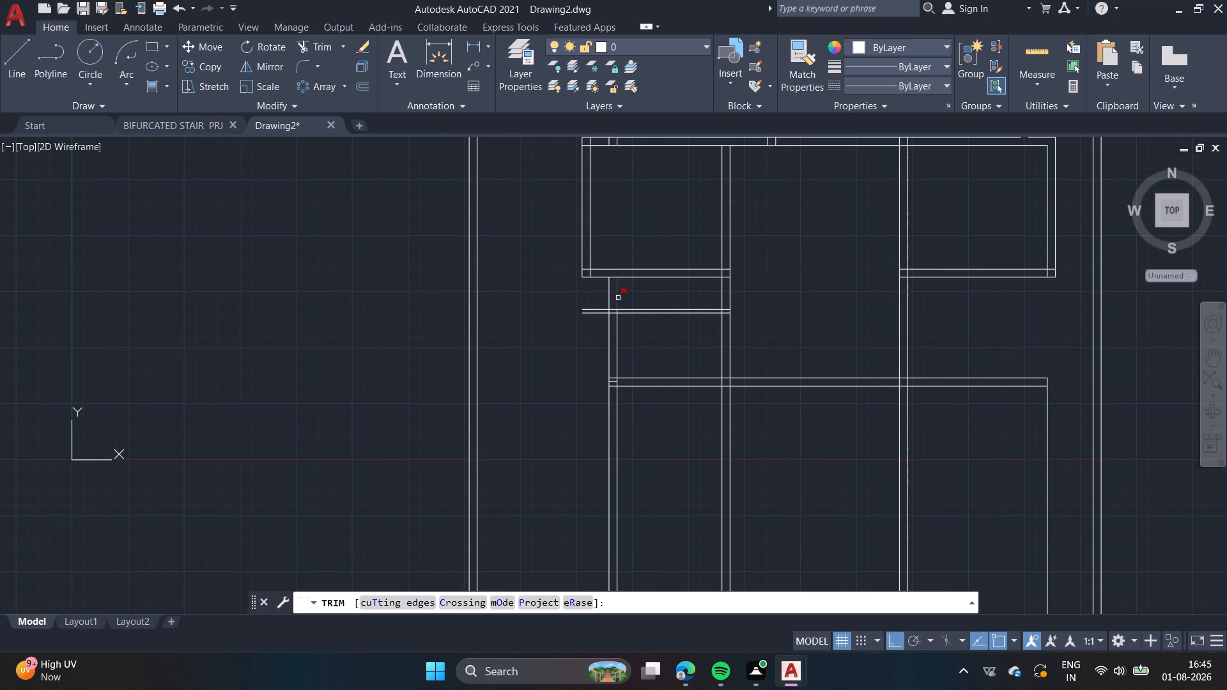
left_click(617, 293)
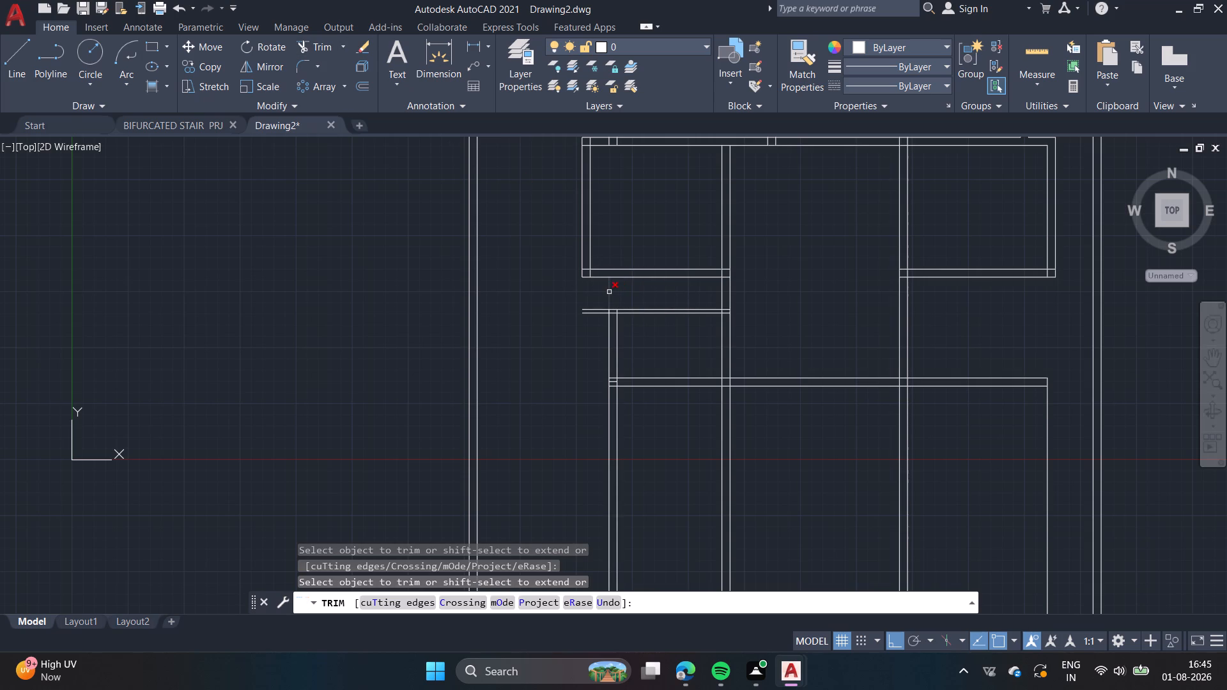
left_click(609, 292)
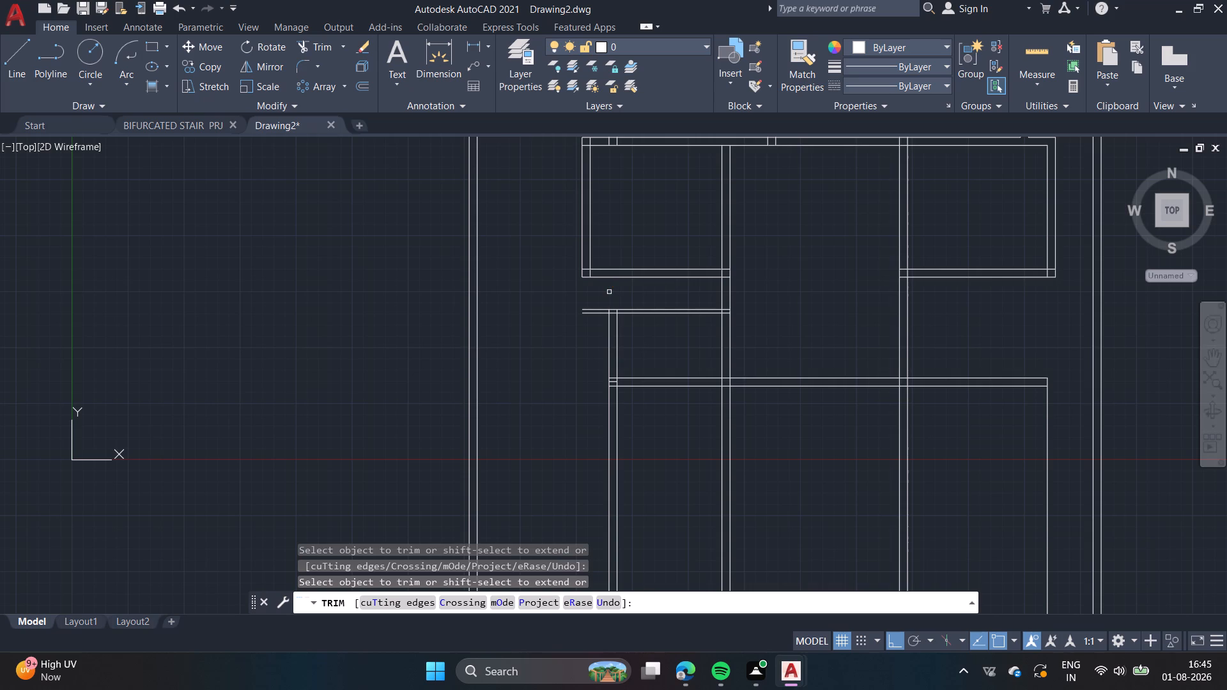
left_click(599, 308)
left_click(596, 314)
key("Escape")
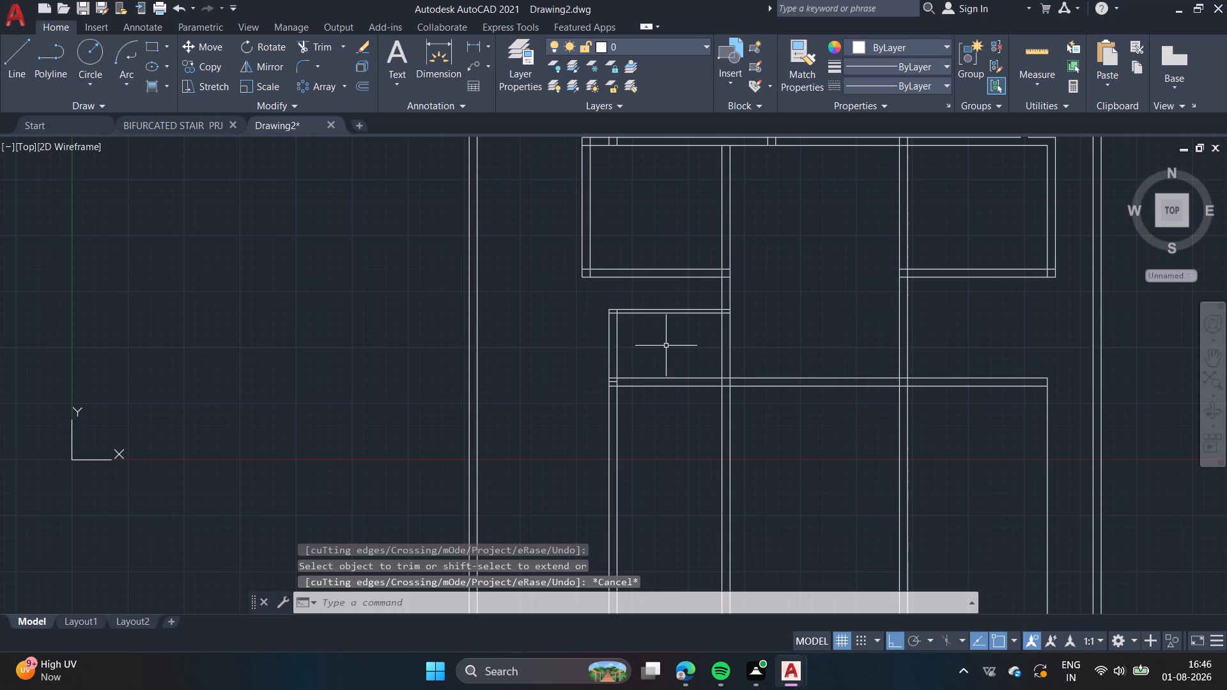
Offset the inner line of the small west room's west wall 5'6" eastward.
left_click(367, 89)
left_click(620, 341)
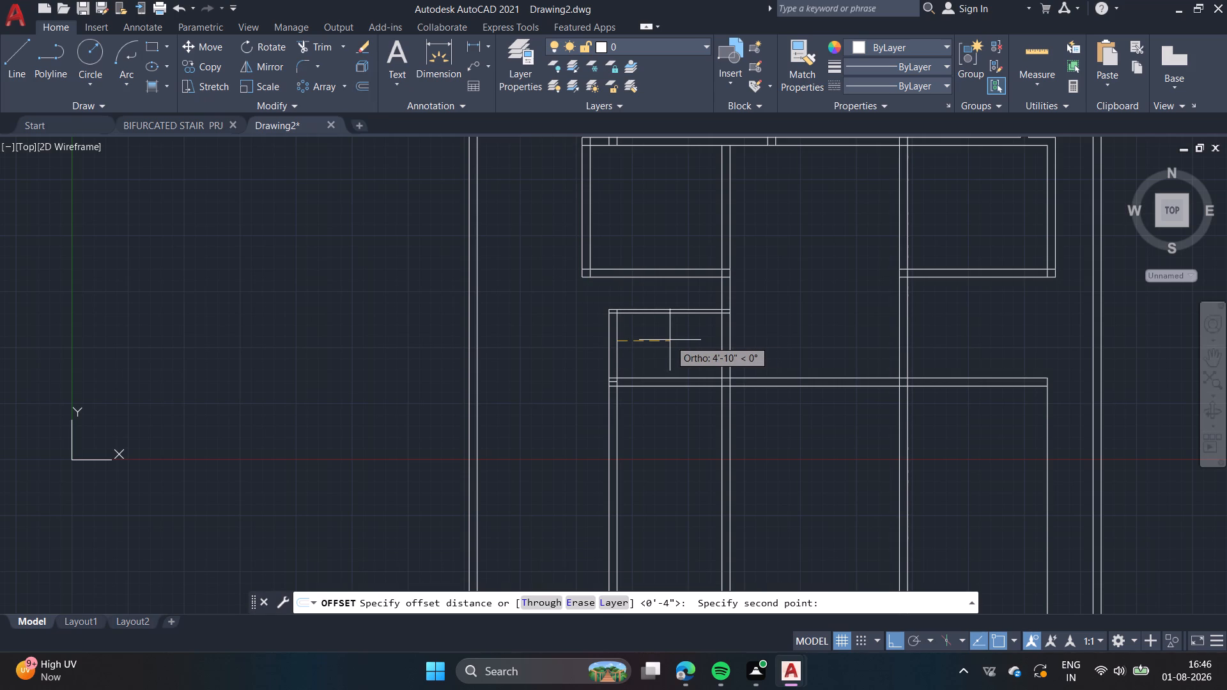
key("5")
key("apostrophe")
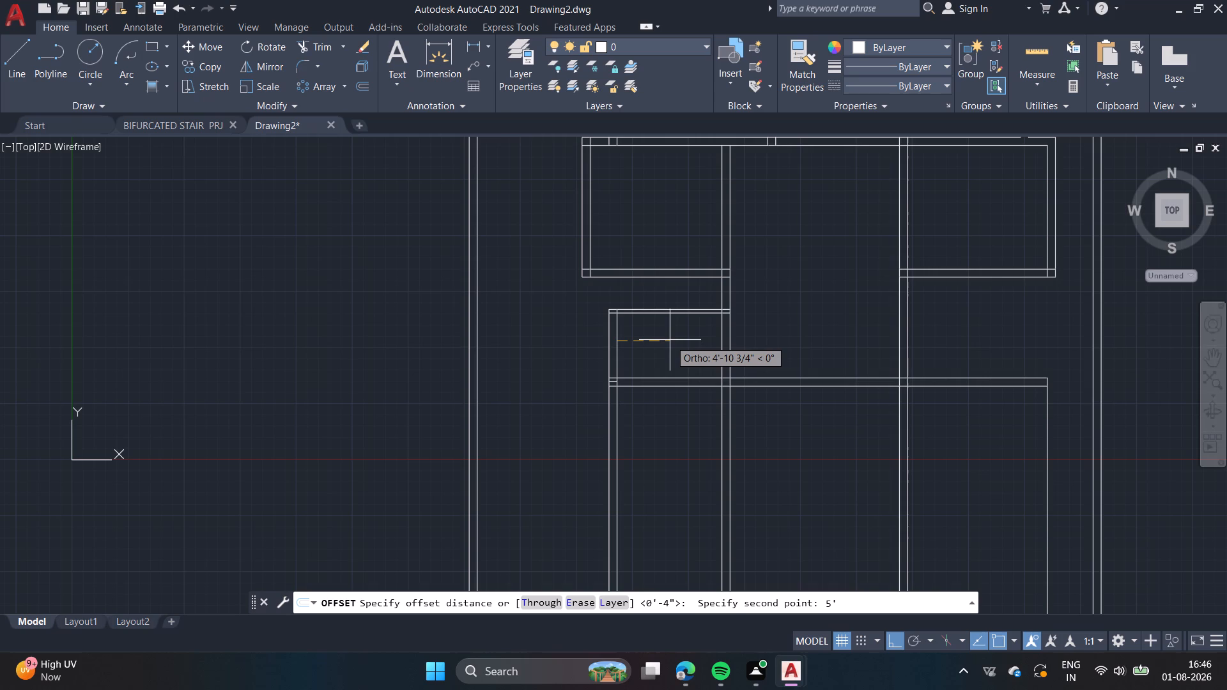
type("6\"")
key("Return")
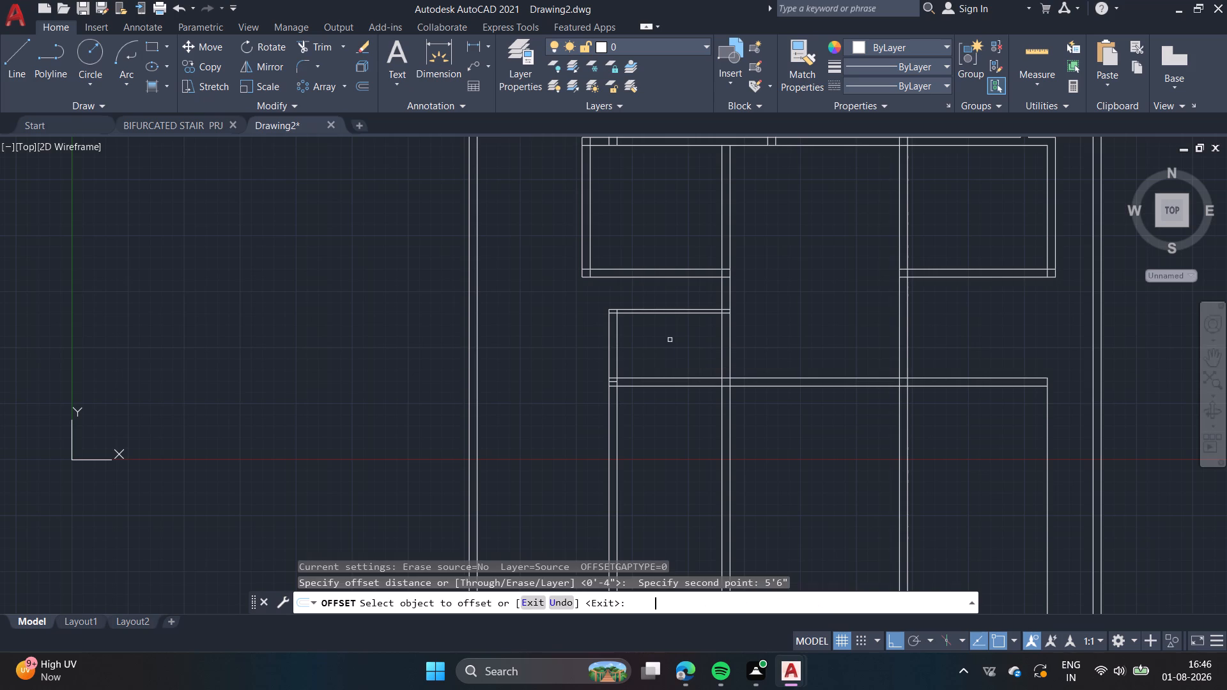
left_click(616, 344)
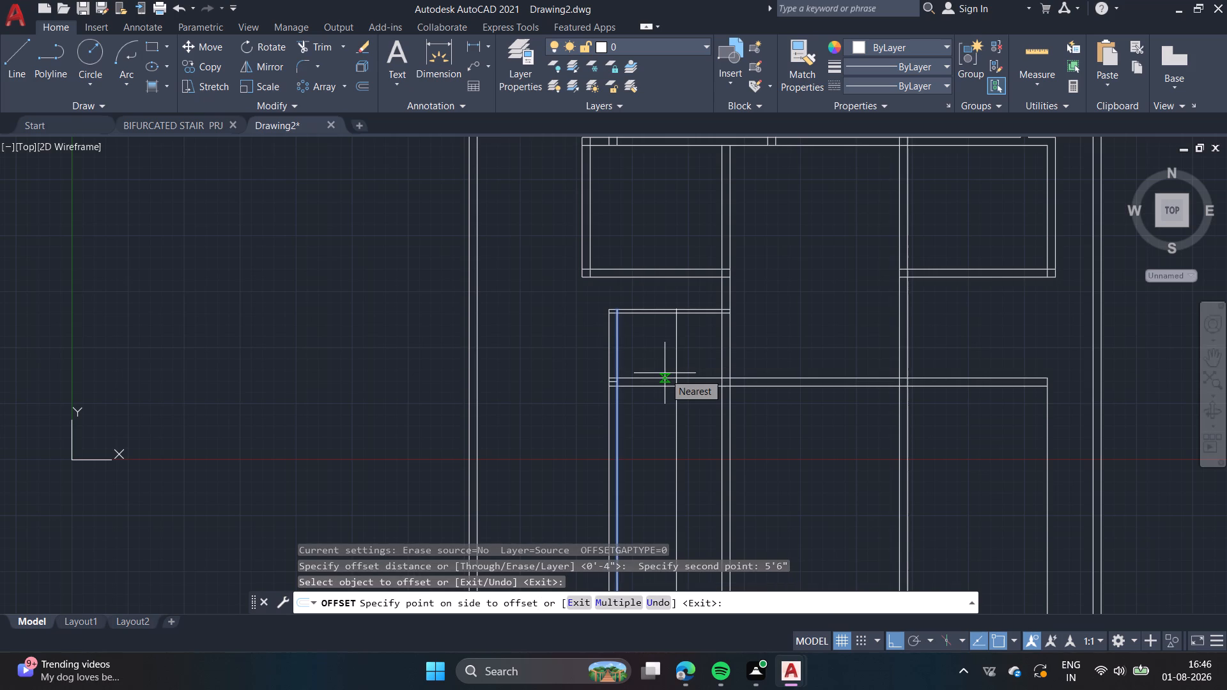
left_click(665, 373)
key("space")
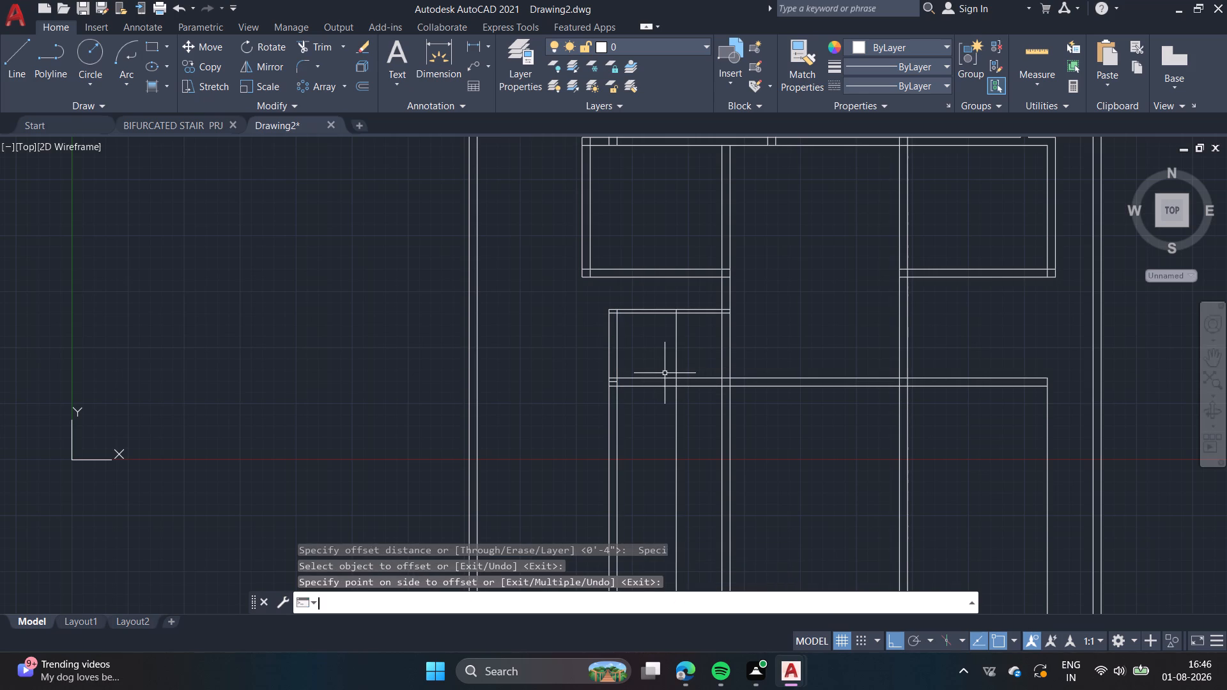
Offset the new vertical line in the small west room 4" eastward to make a thin partition.
key("space")
left_click(674, 349)
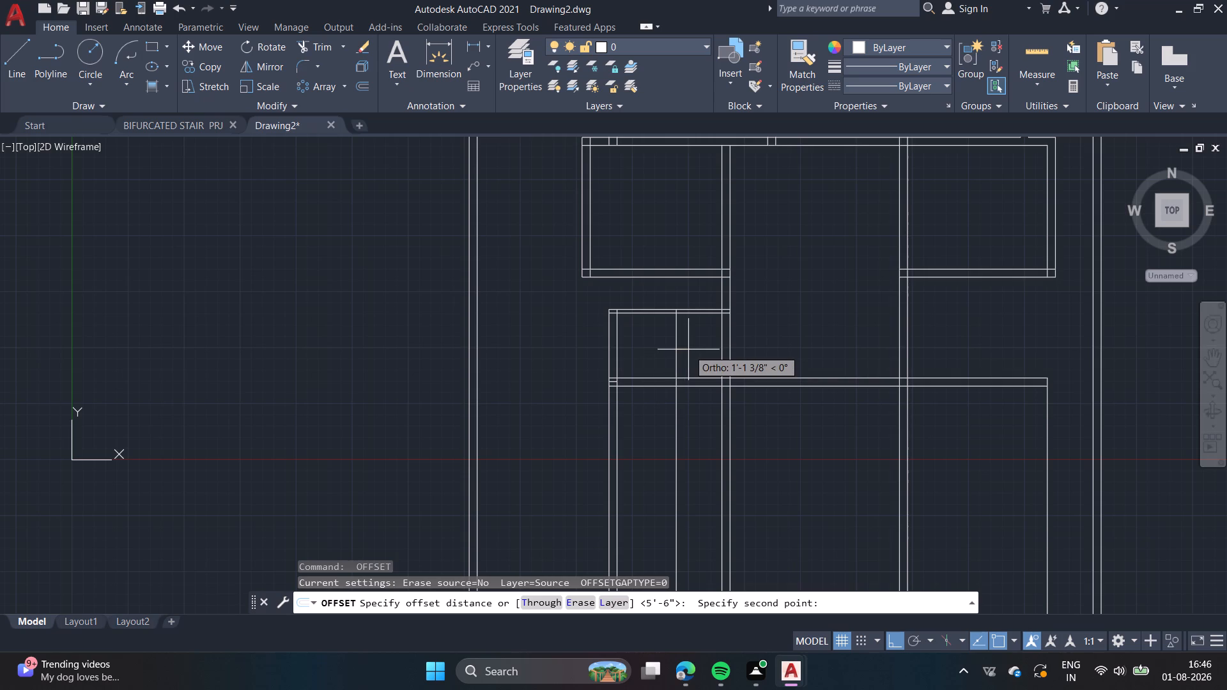
type("4\"")
key("Return")
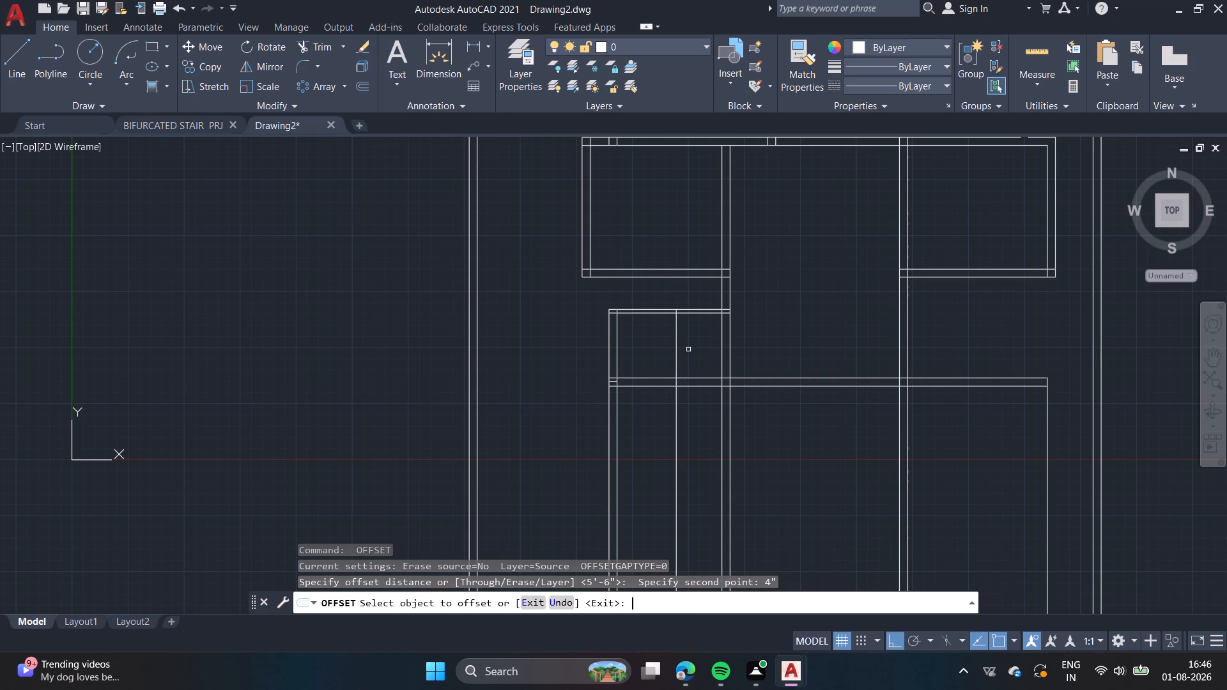
left_click(674, 351)
left_click(688, 351)
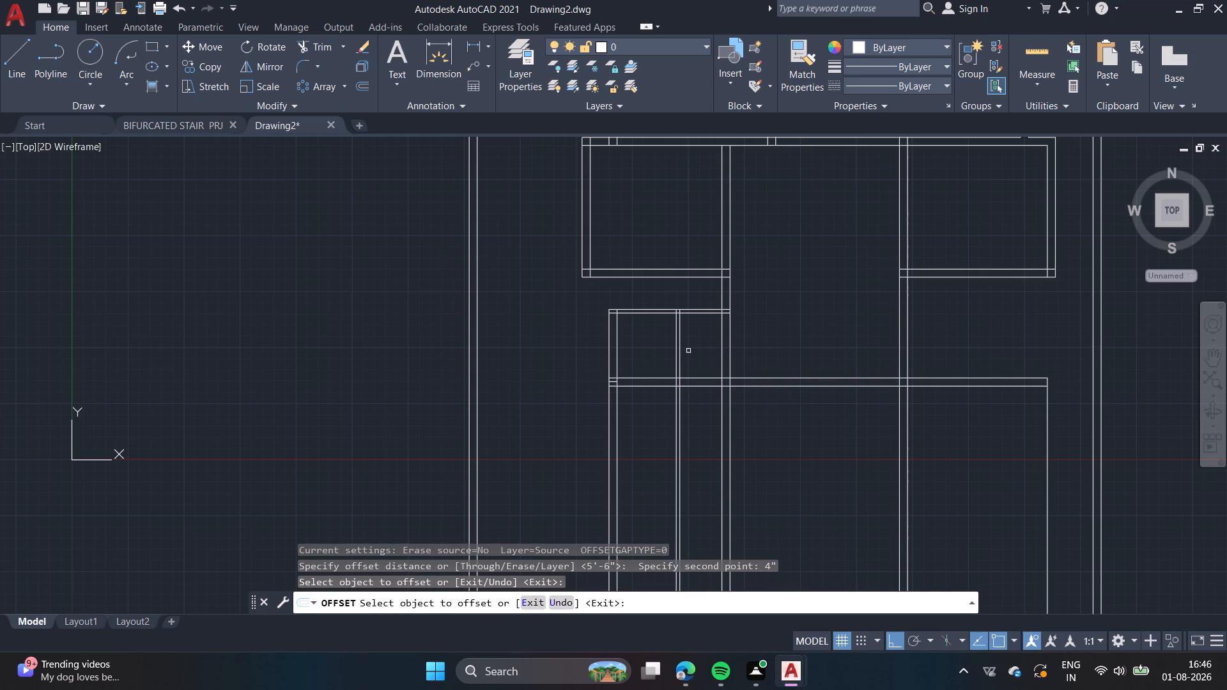
key("Escape")
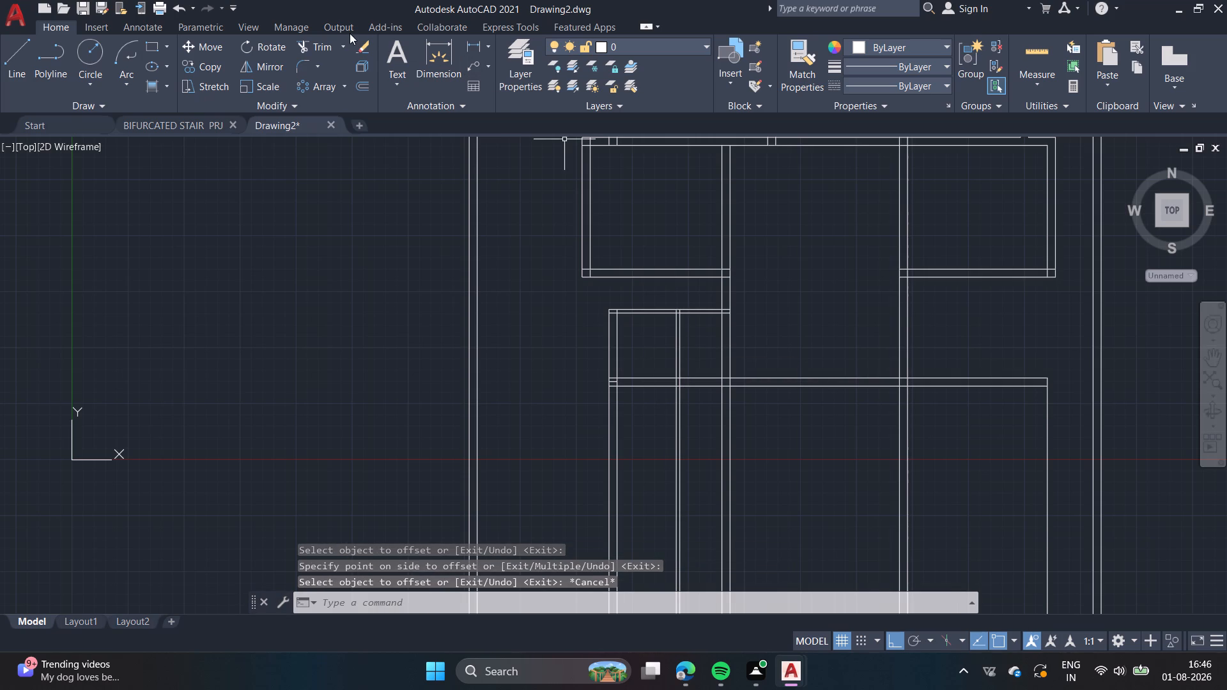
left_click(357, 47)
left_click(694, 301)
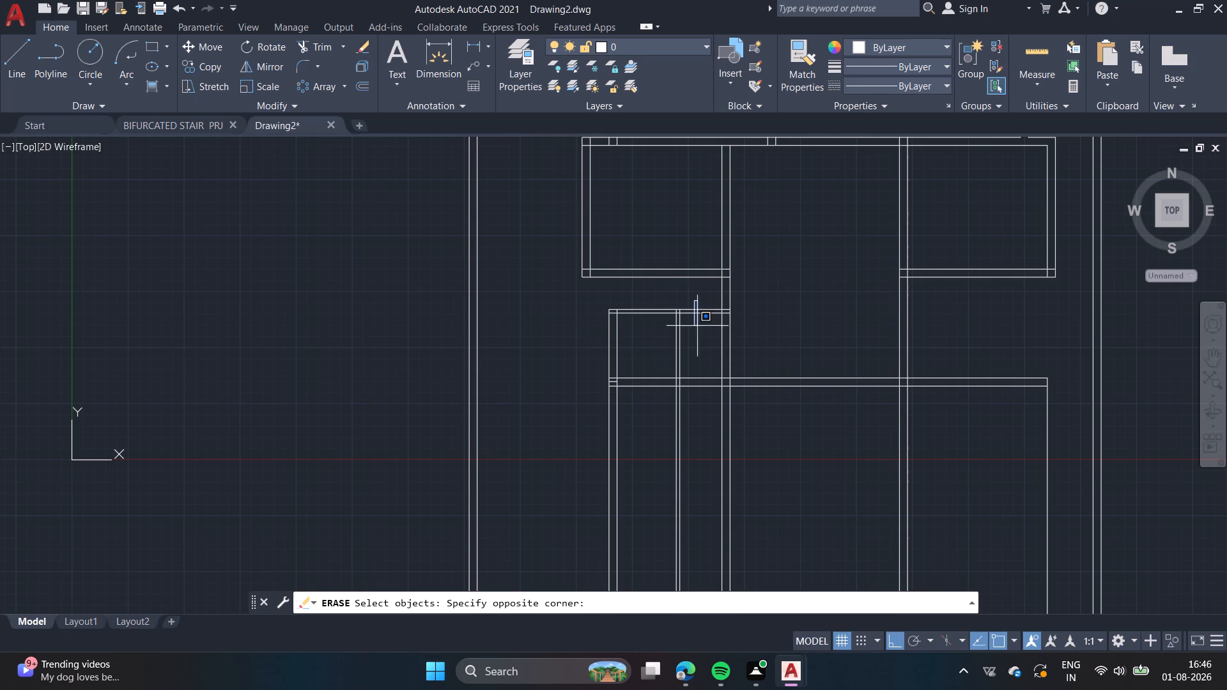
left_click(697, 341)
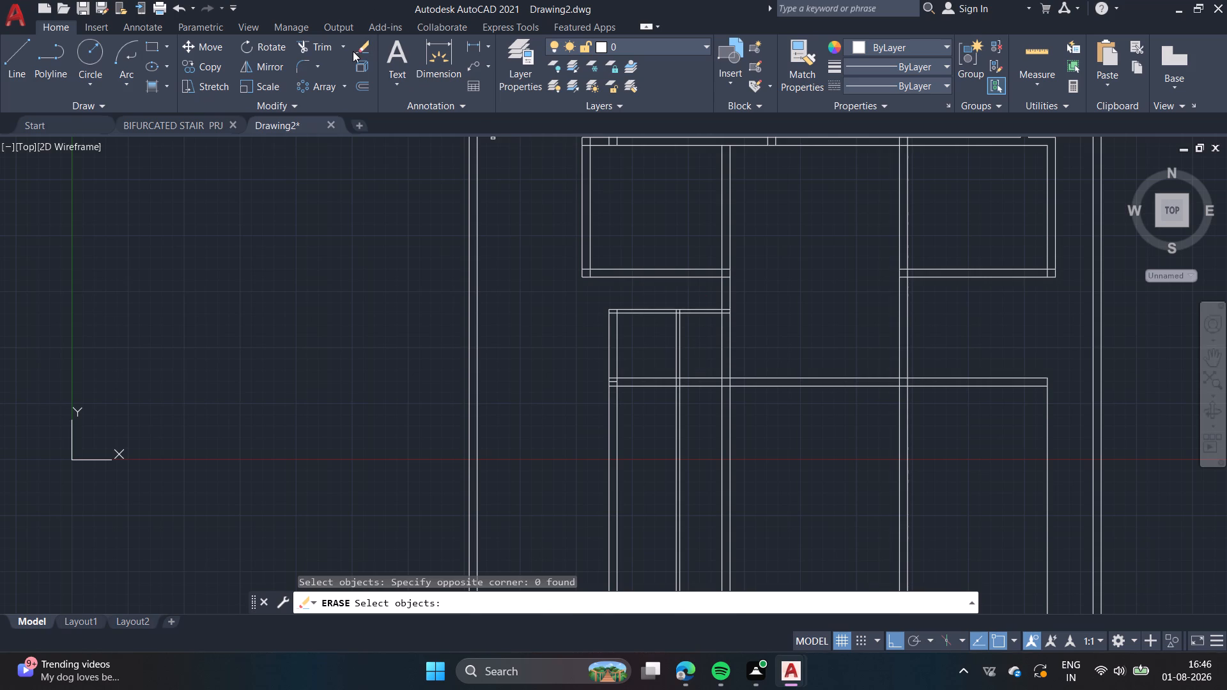
Trim the horizontal 4" partition east of the new vertical partition, including its pieces inside the adjacent 9" wall.
left_click(308, 45)
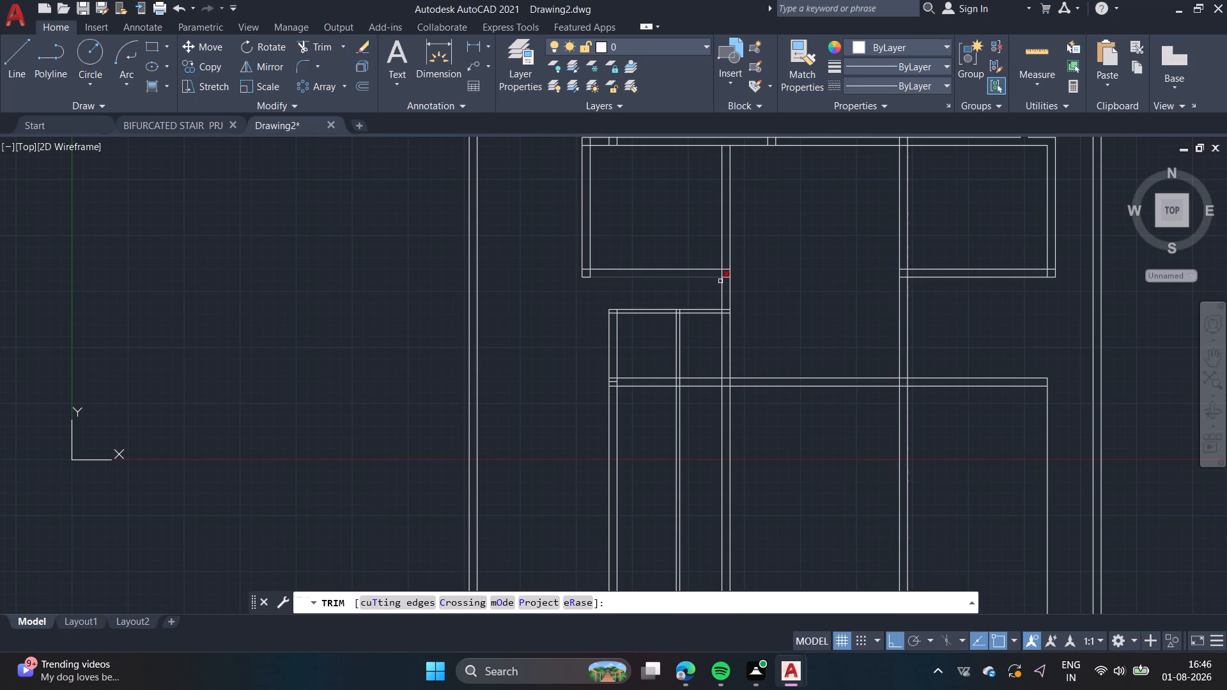
left_click(707, 297)
left_click(702, 337)
scroll(737, 312, "up", 2)
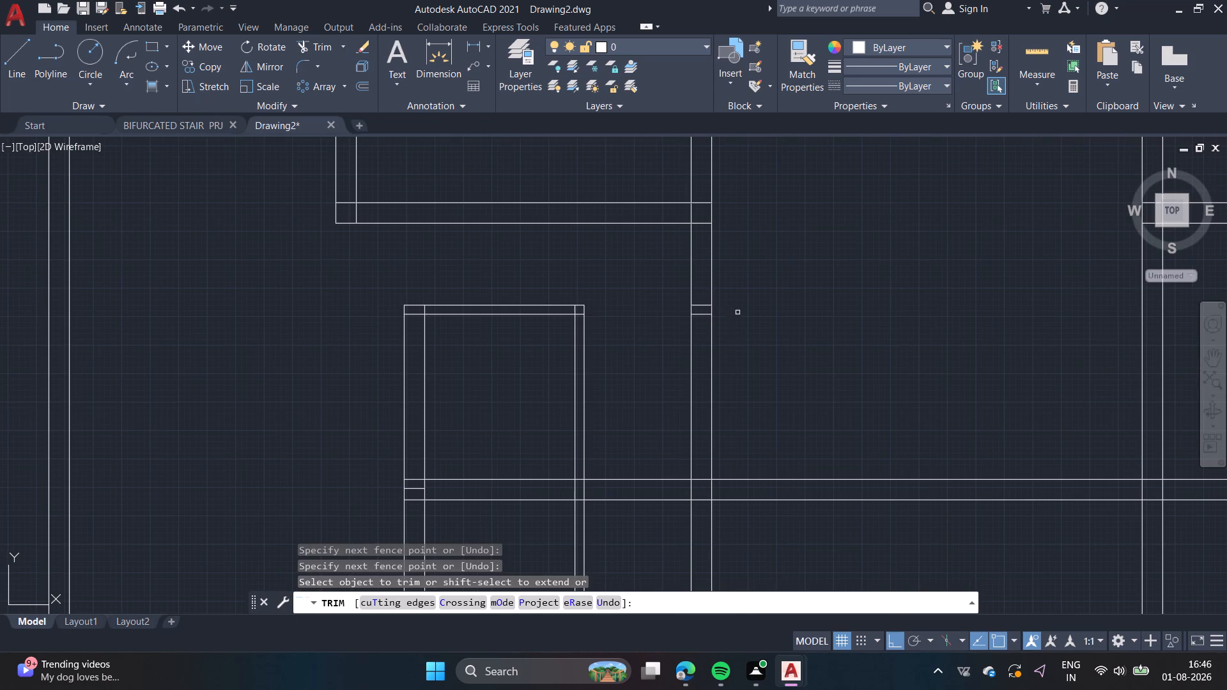
left_click(704, 293)
left_click(704, 330)
Trim the short leftover line inside the small room's southwest wall corner.
middle_click_drag(623, 393, 642, 288)
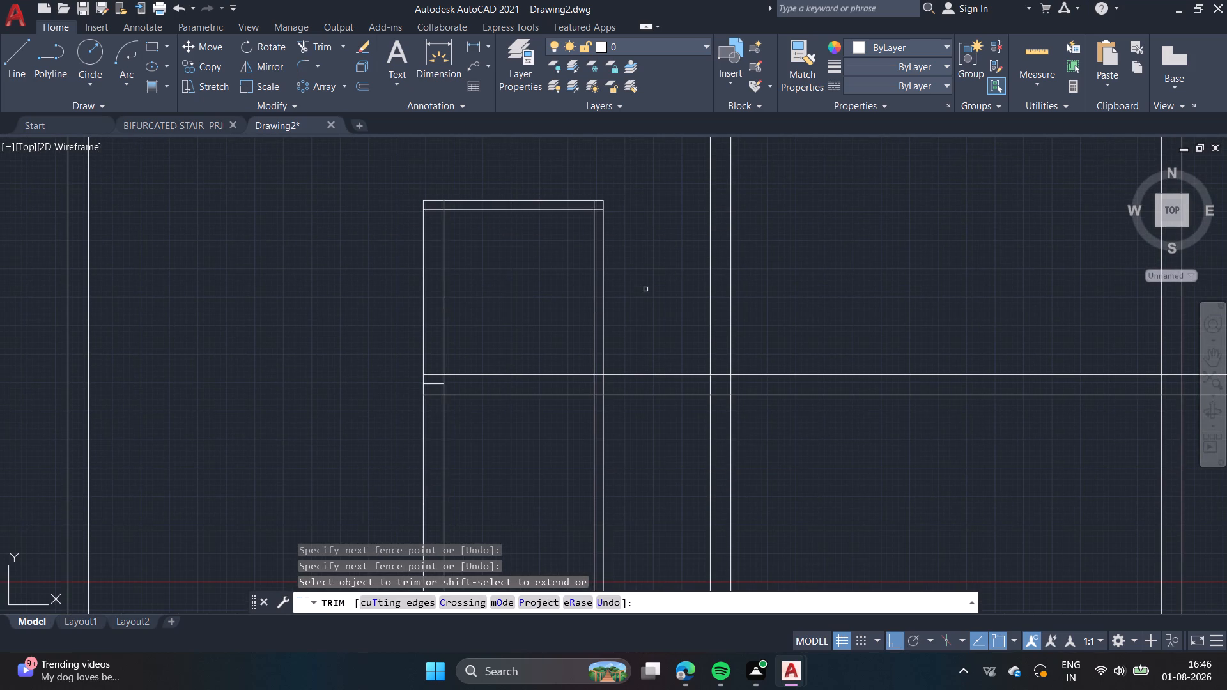
left_click(431, 384)
Trim all wall and partition lines running south past the lower face of the long horizontal wall, between its two ends.
scroll(441, 379, "down", 2)
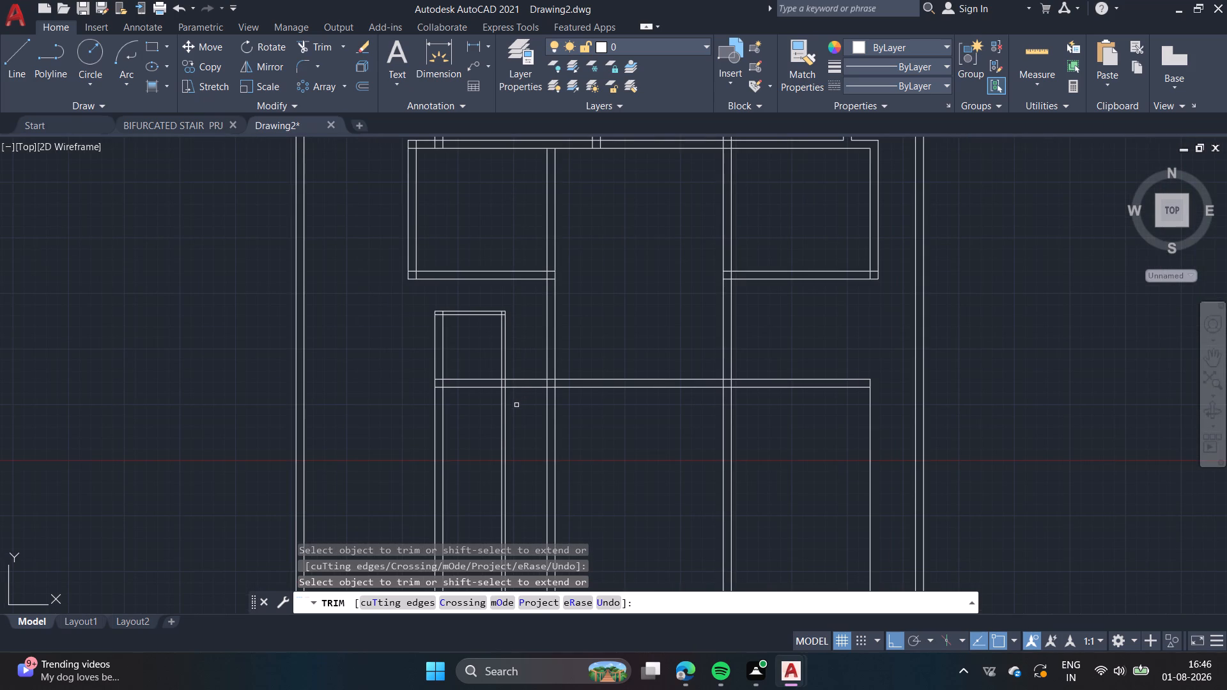
left_click(392, 418)
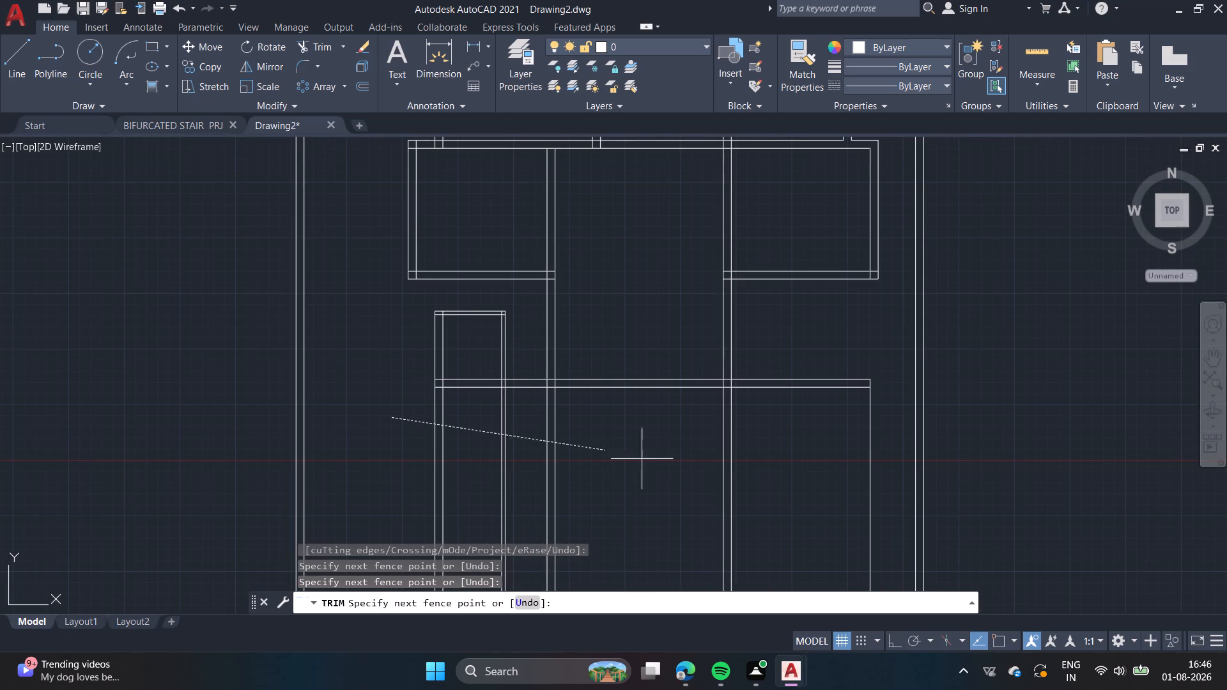
left_click(809, 450)
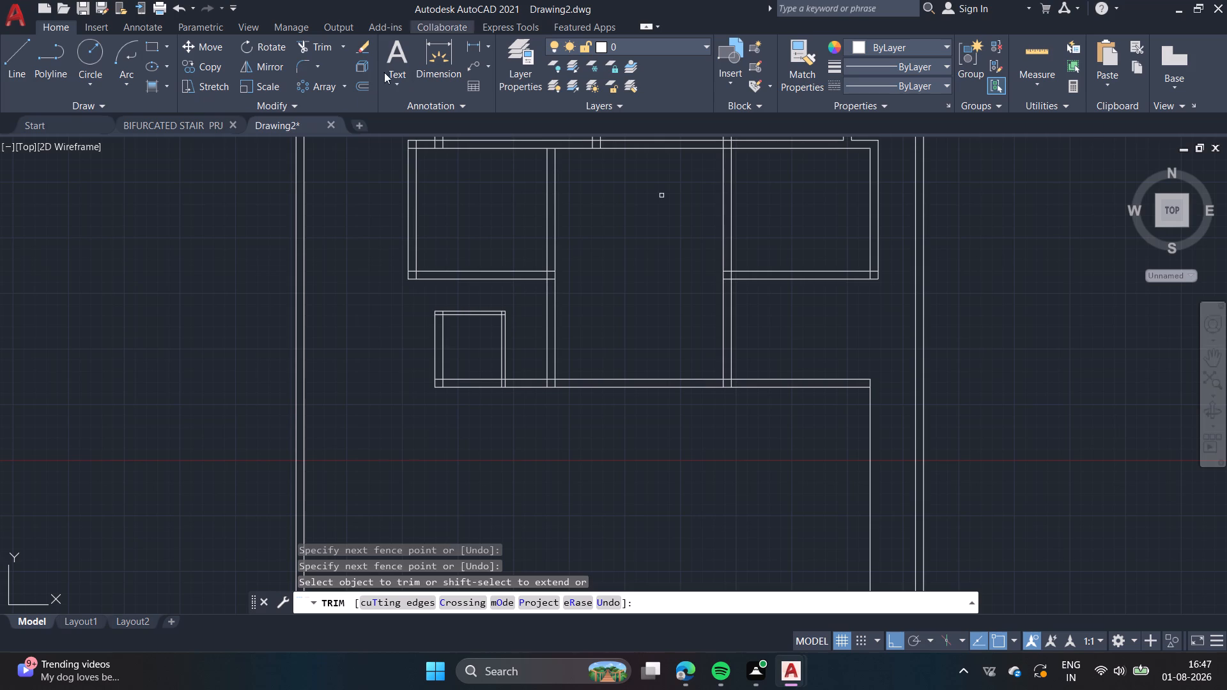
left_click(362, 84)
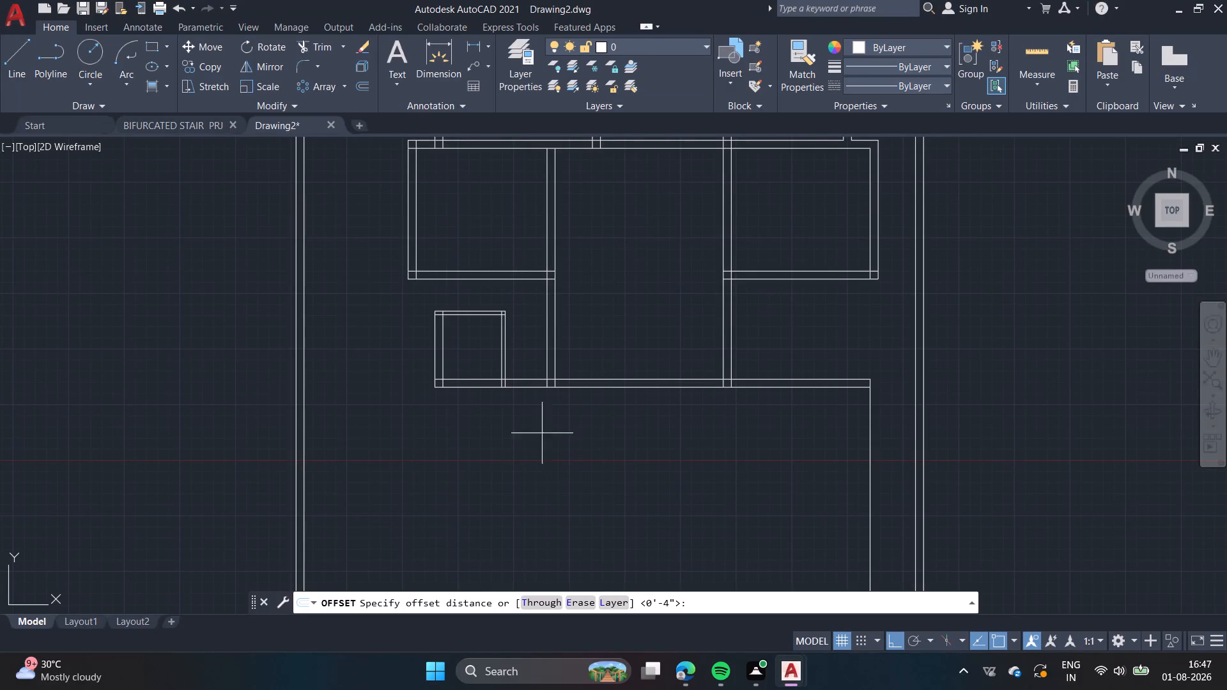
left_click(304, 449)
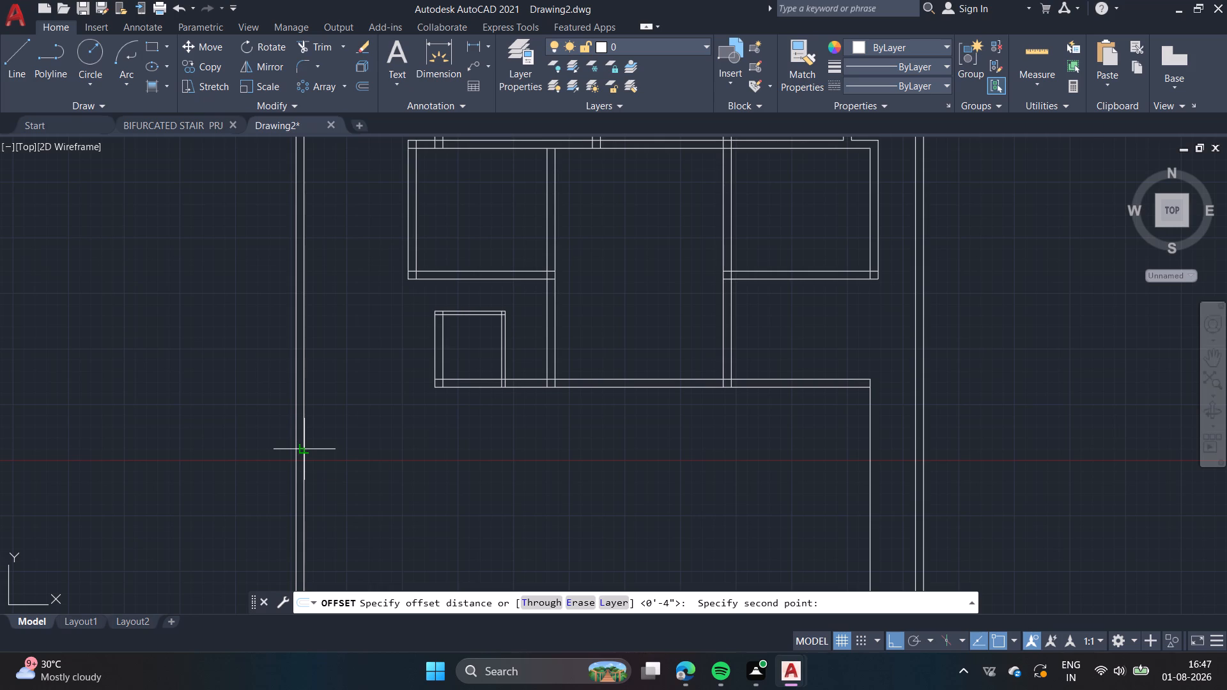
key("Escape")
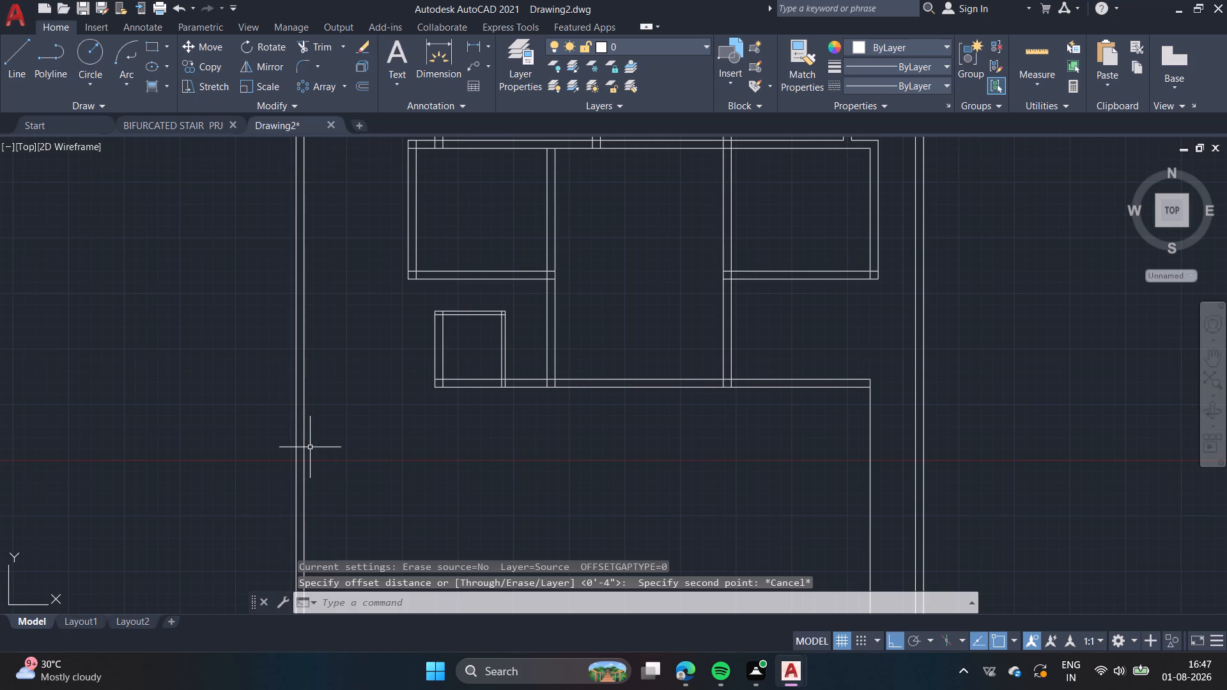
Draw vertical construction lines through the inner and outer faces of the small west room's west wall at its southern end.
type("xl")
key("space")
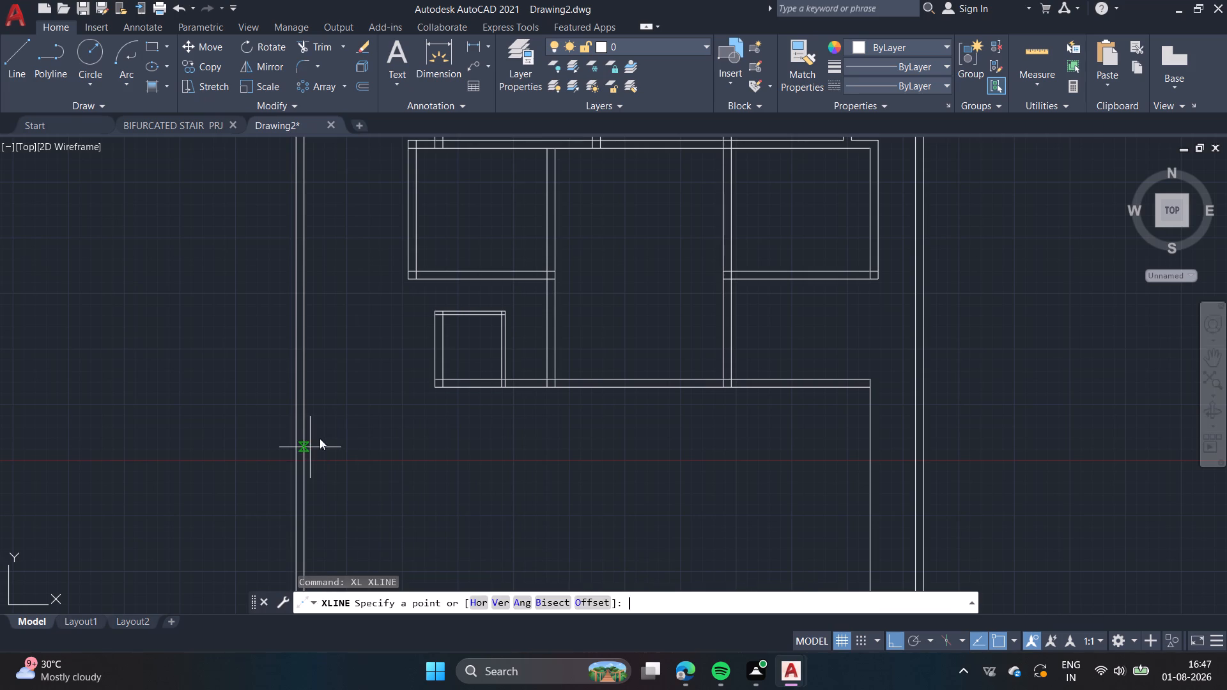
scroll(451, 403, "up", 2)
left_click(429, 365)
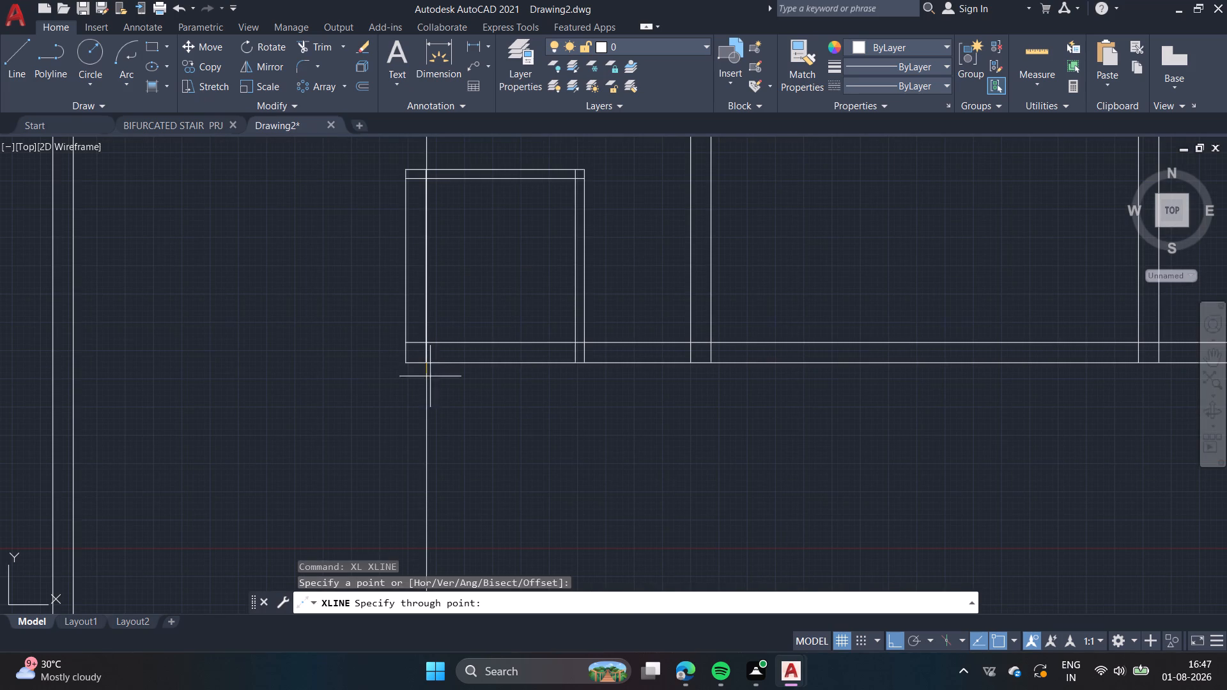
left_click(438, 429)
key("space")
key("space")
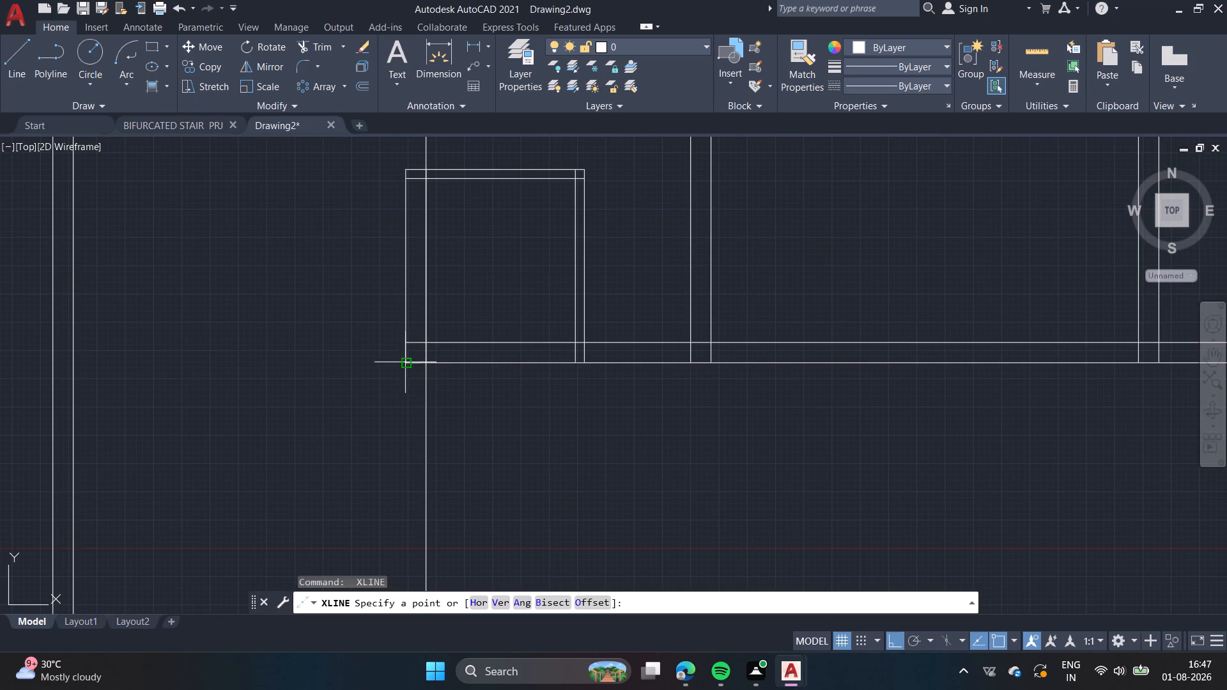
left_click(408, 359)
left_click(413, 443)
key("space")
scroll(413, 443, "down", 4)
scroll(413, 443, "up", 1)
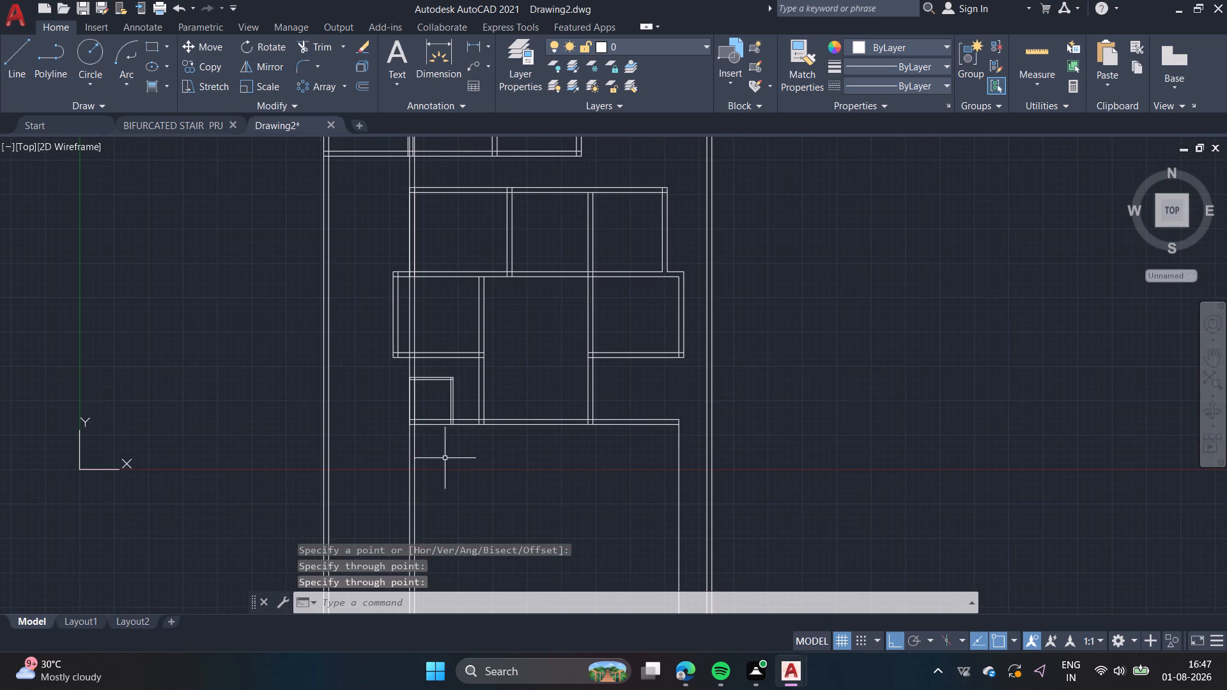
Trim the two vertical construction lines north of the small west room's top wall.
middle_click_drag(454, 457, 502, 383)
scroll(505, 411, "up", 2)
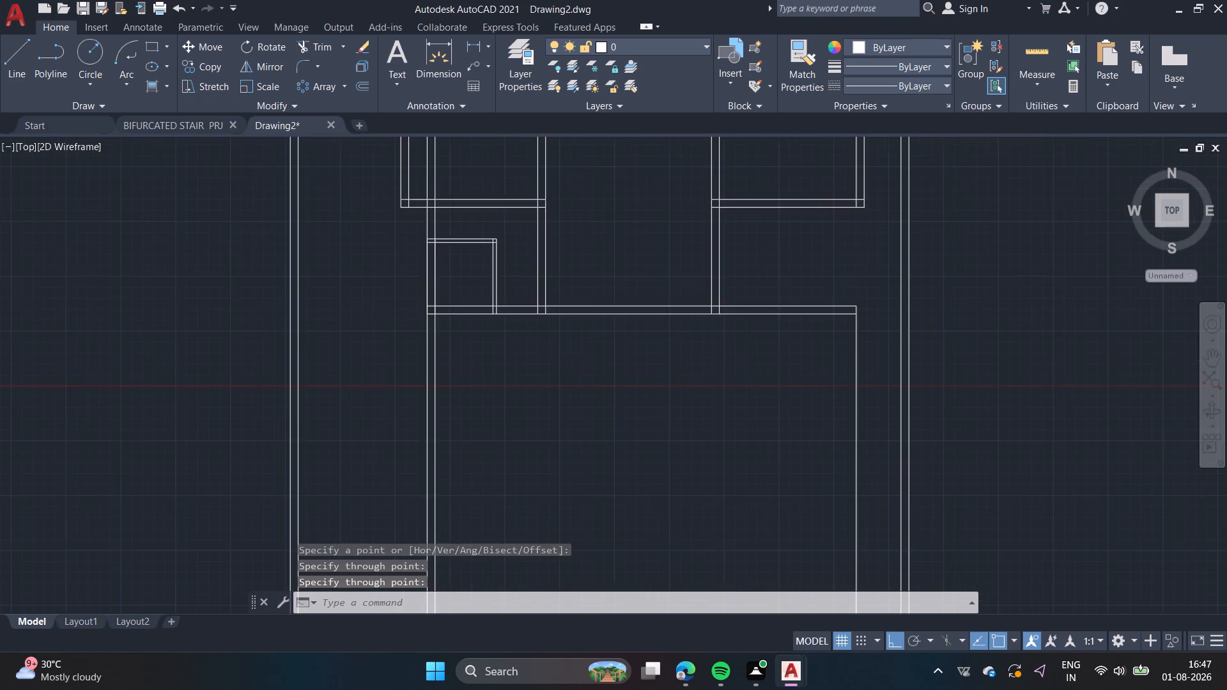
middle_click_drag(499, 407, 499, 422)
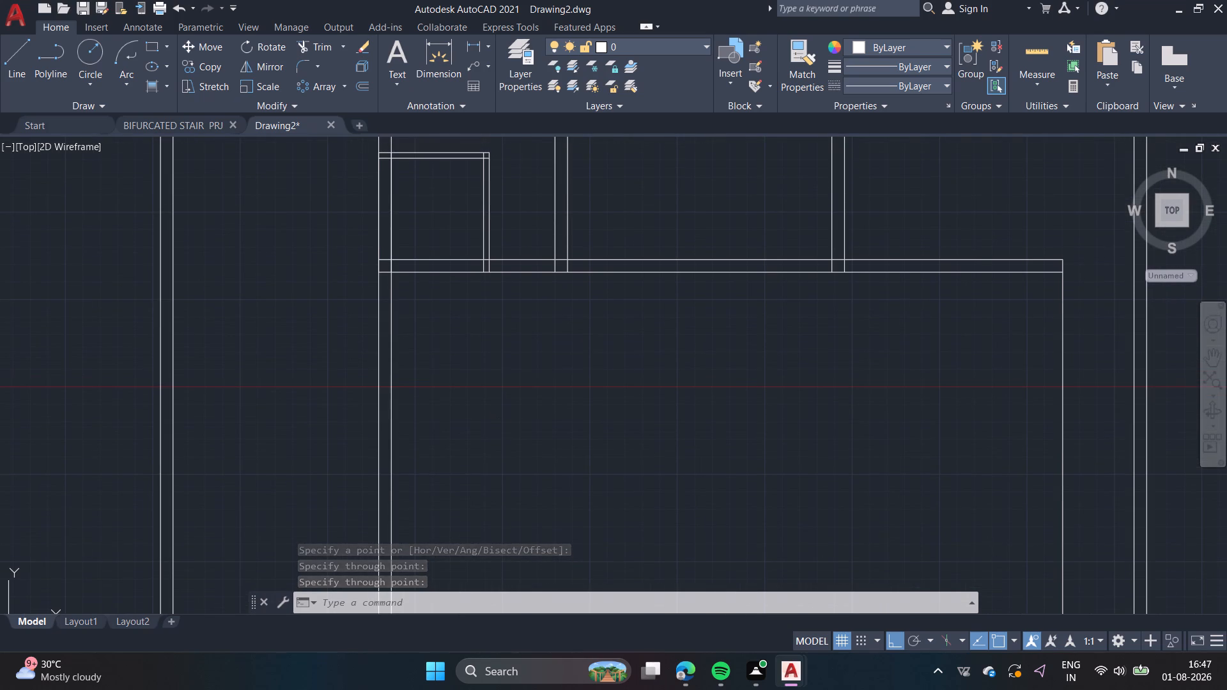
middle_click_drag(499, 422, 514, 425)
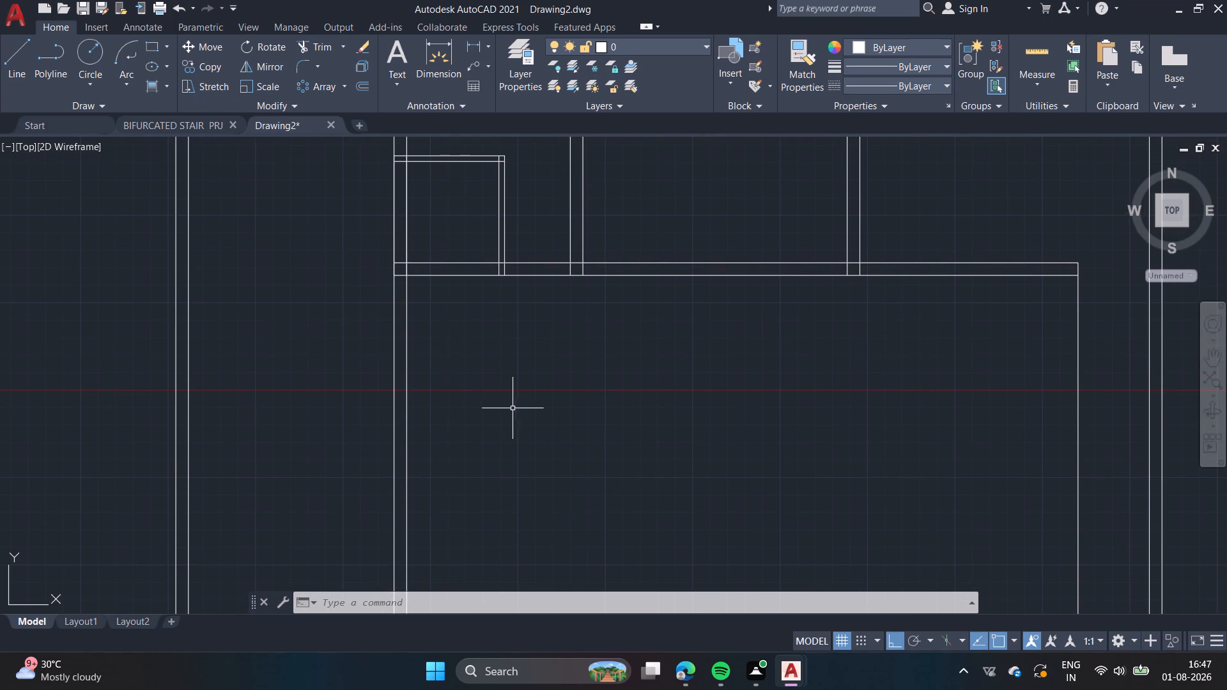
scroll(429, 212, "up", 2)
scroll(429, 212, "down", 1)
middle_click_drag(429, 213, 433, 294)
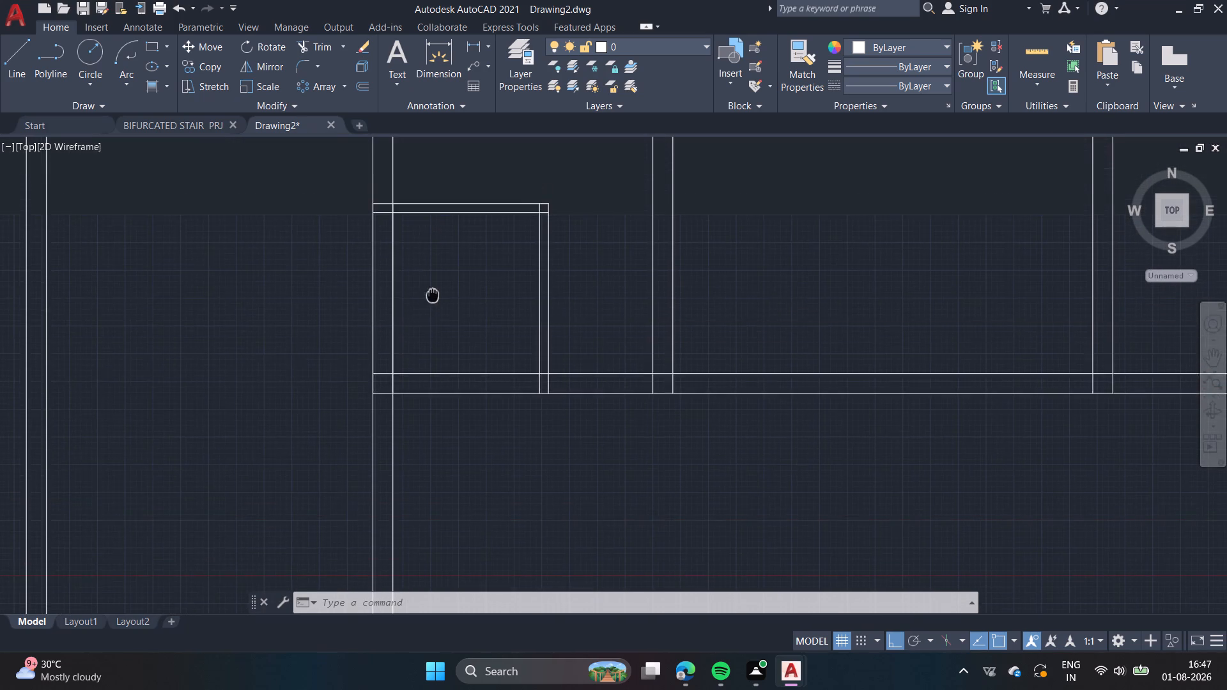
middle_click_drag(433, 294, 450, 240)
scroll(450, 240, "up", 1)
middle_click_drag(447, 236, 465, 330)
scroll(465, 330, "up", 2)
middle_click_drag(468, 295, 540, 433)
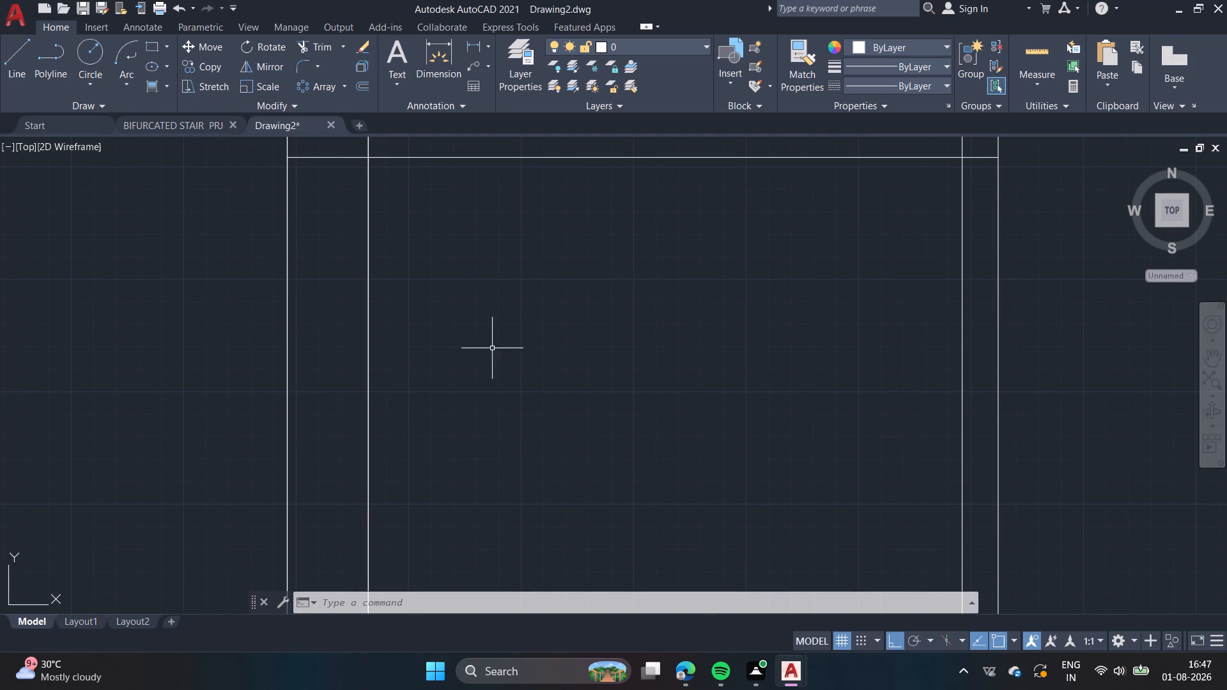
left_click(313, 47)
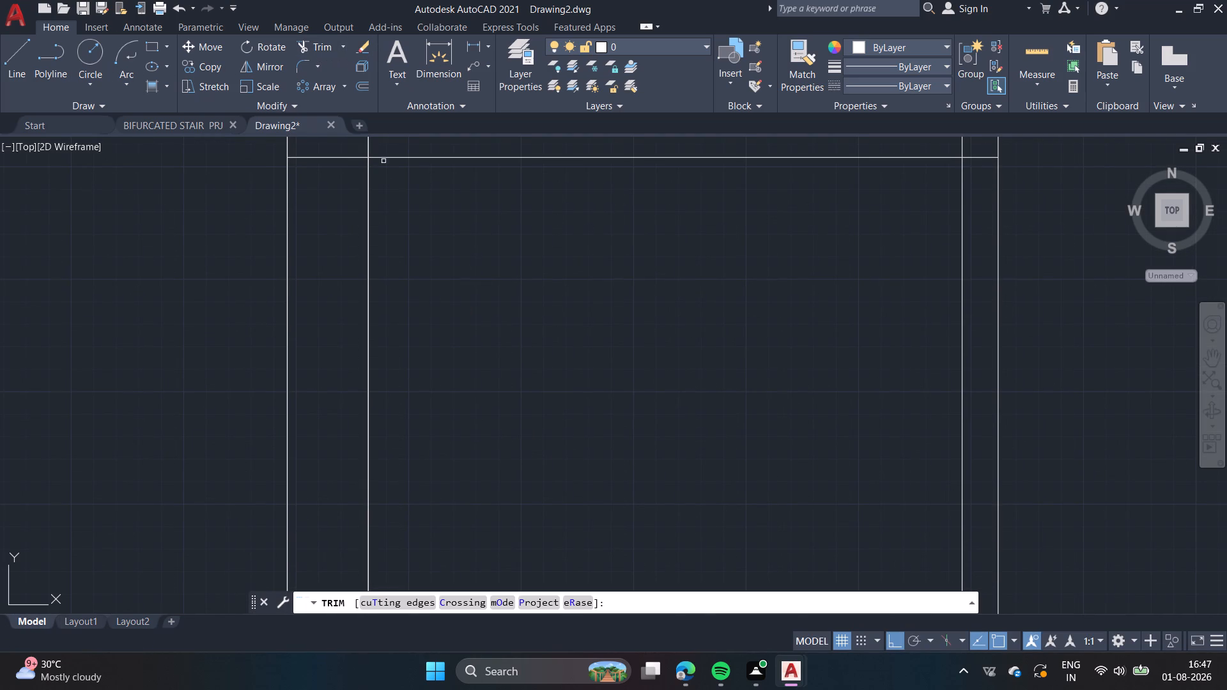
left_click(387, 145)
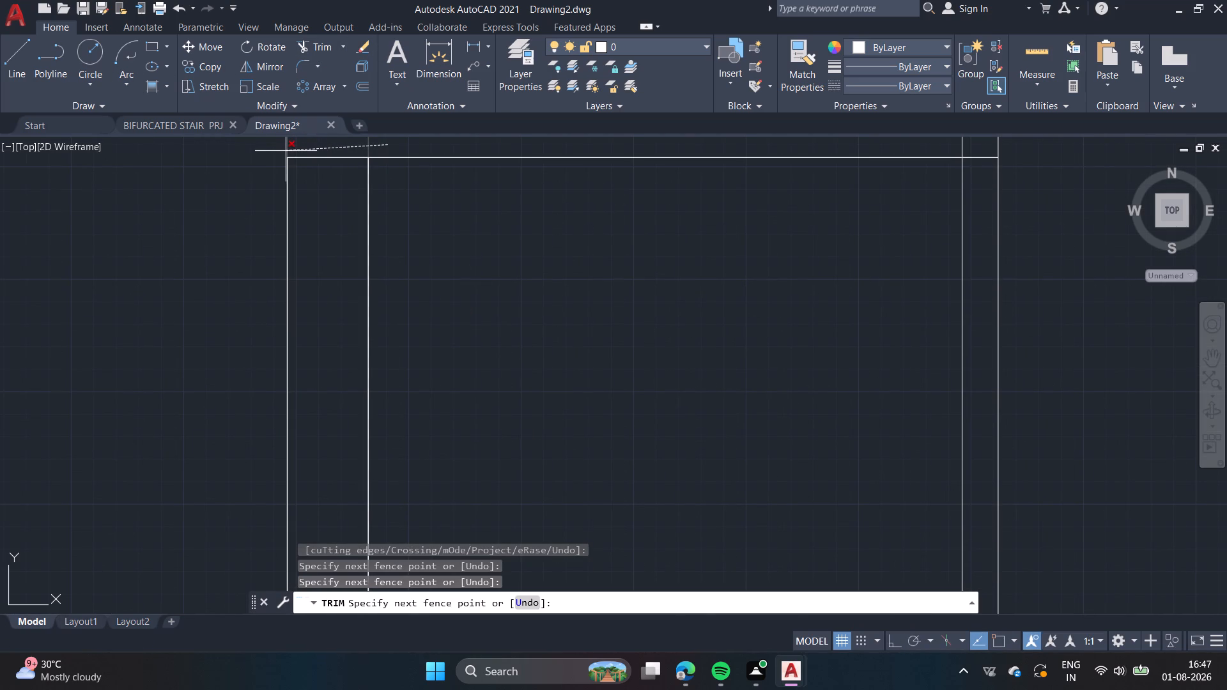
scroll(287, 149, "down", 2)
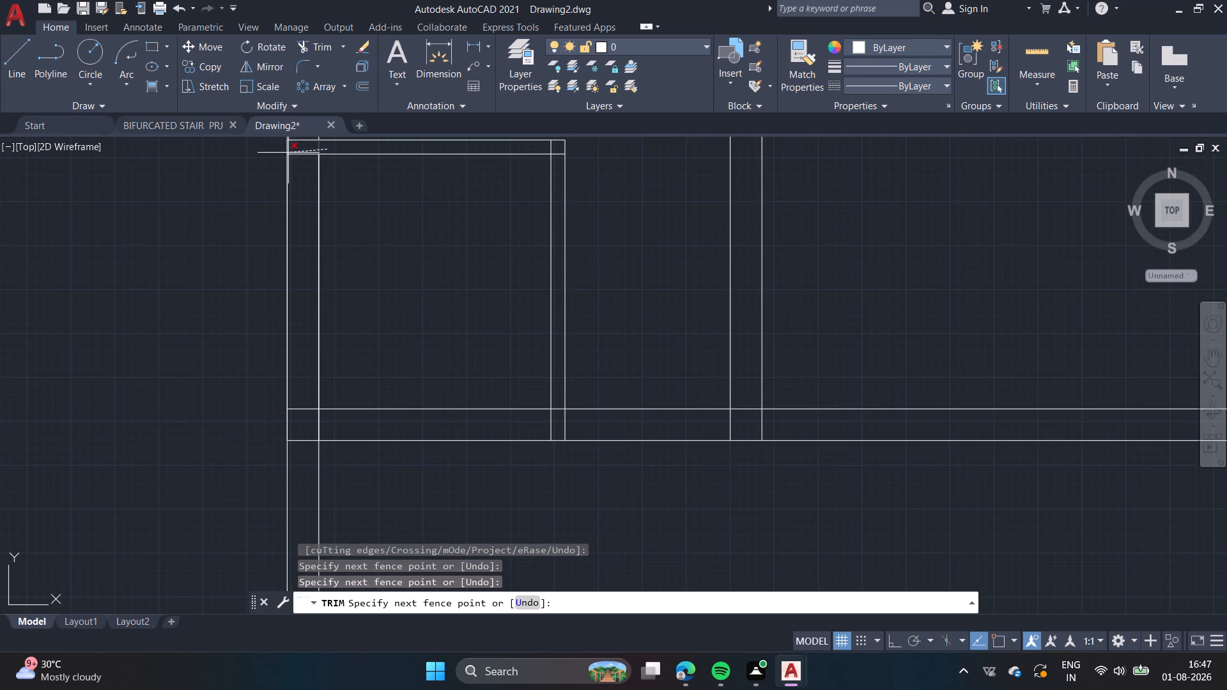
left_click(366, 147)
middle_click_drag(366, 147, 390, 215)
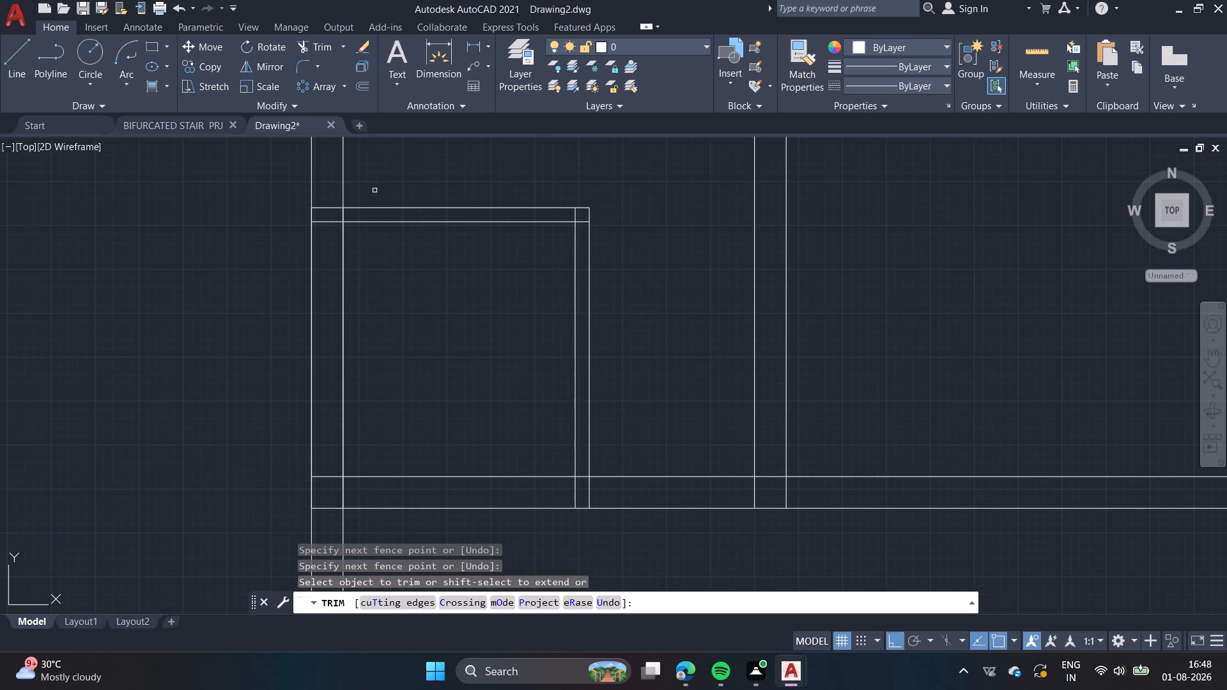
left_click_drag(374, 181, 364, 178)
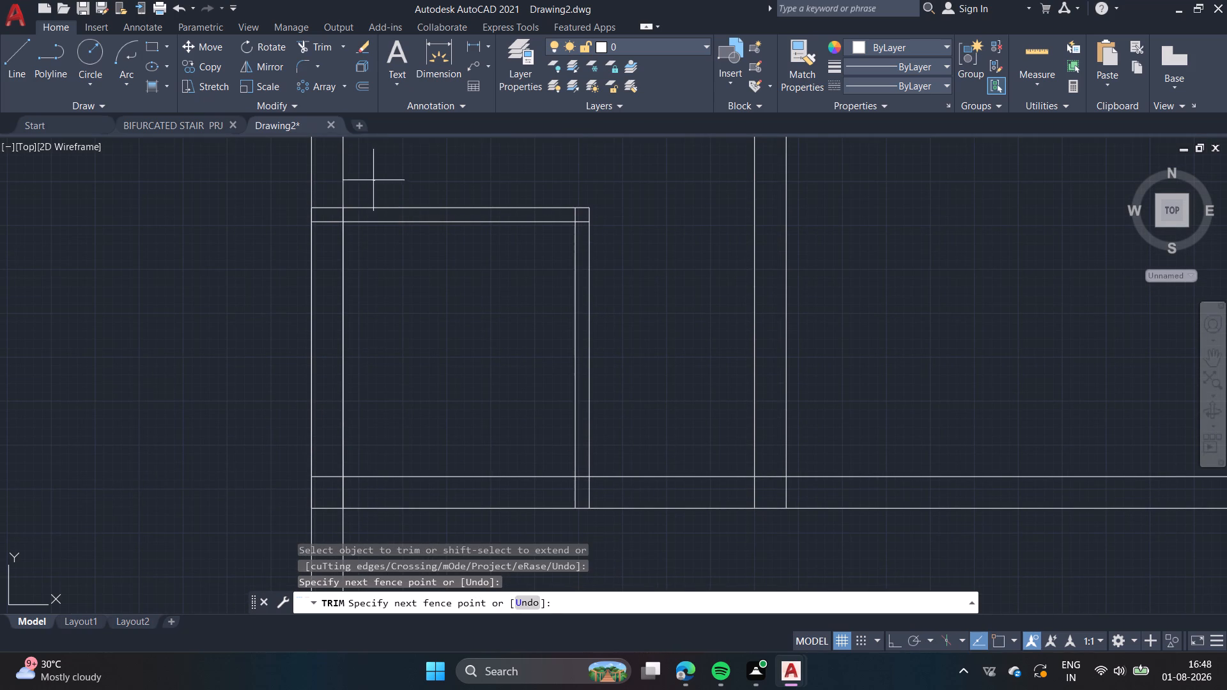
left_click_drag(364, 178, 282, 171)
scroll(282, 171, "down", 3)
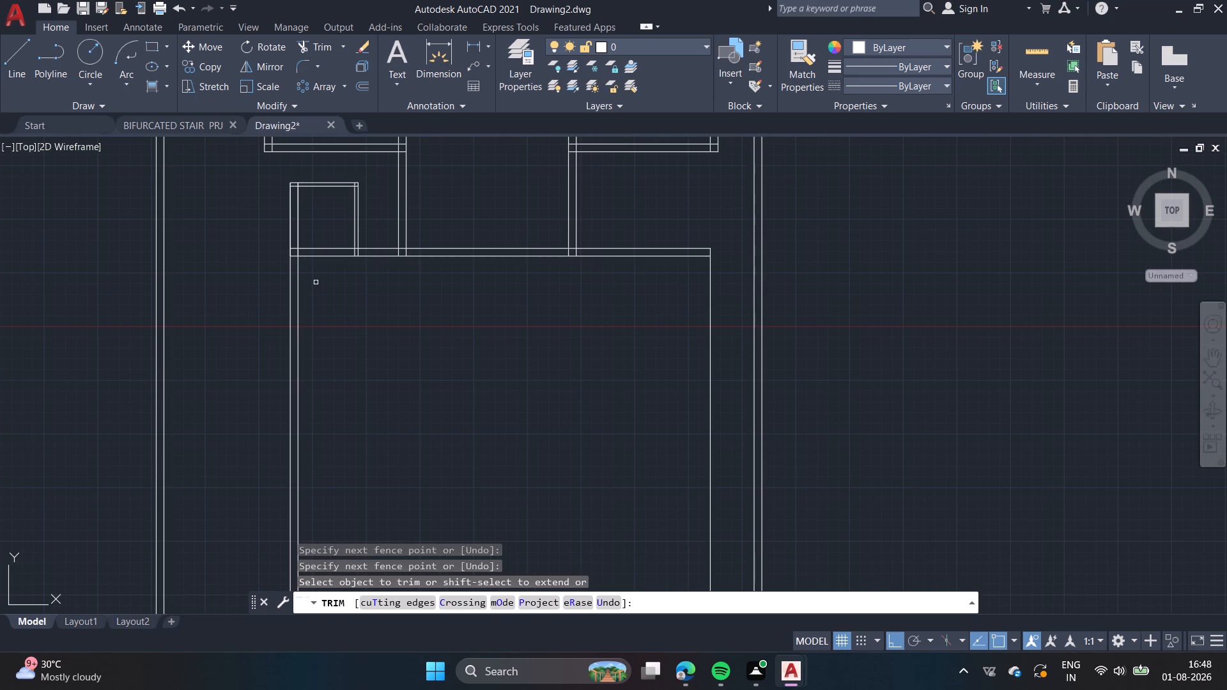
key("Escape")
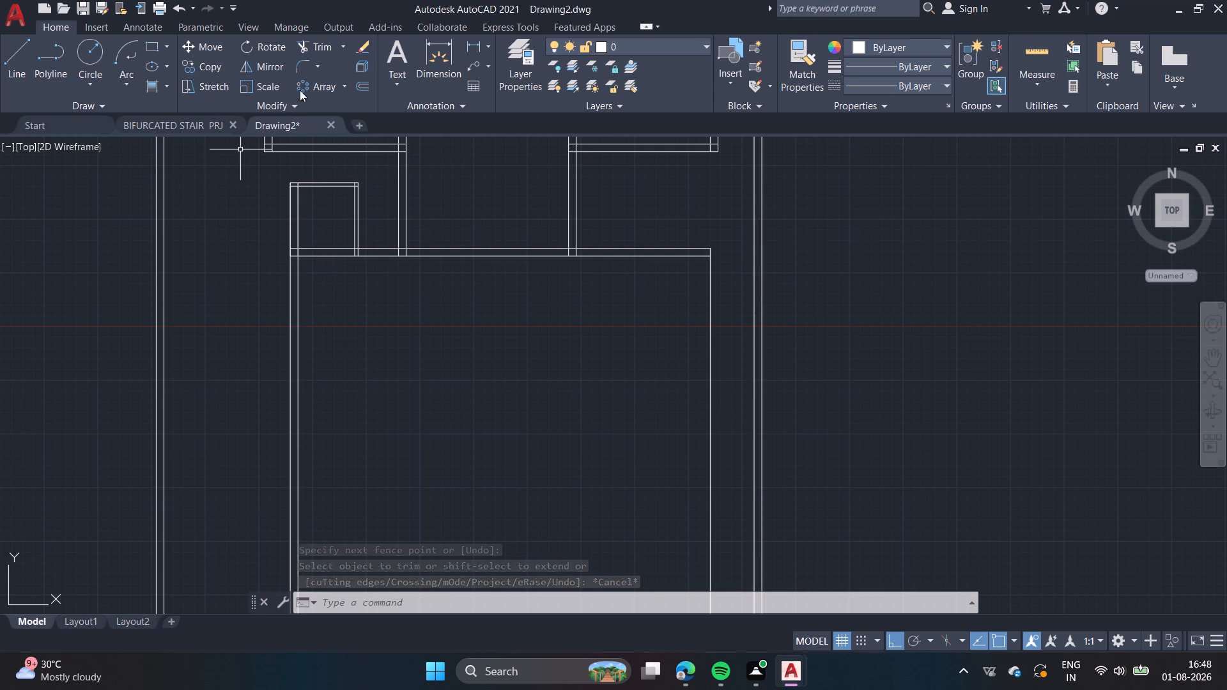
Offset the inner face of the west wall 14' to the east, below the long horizontal wall.
left_click(354, 85)
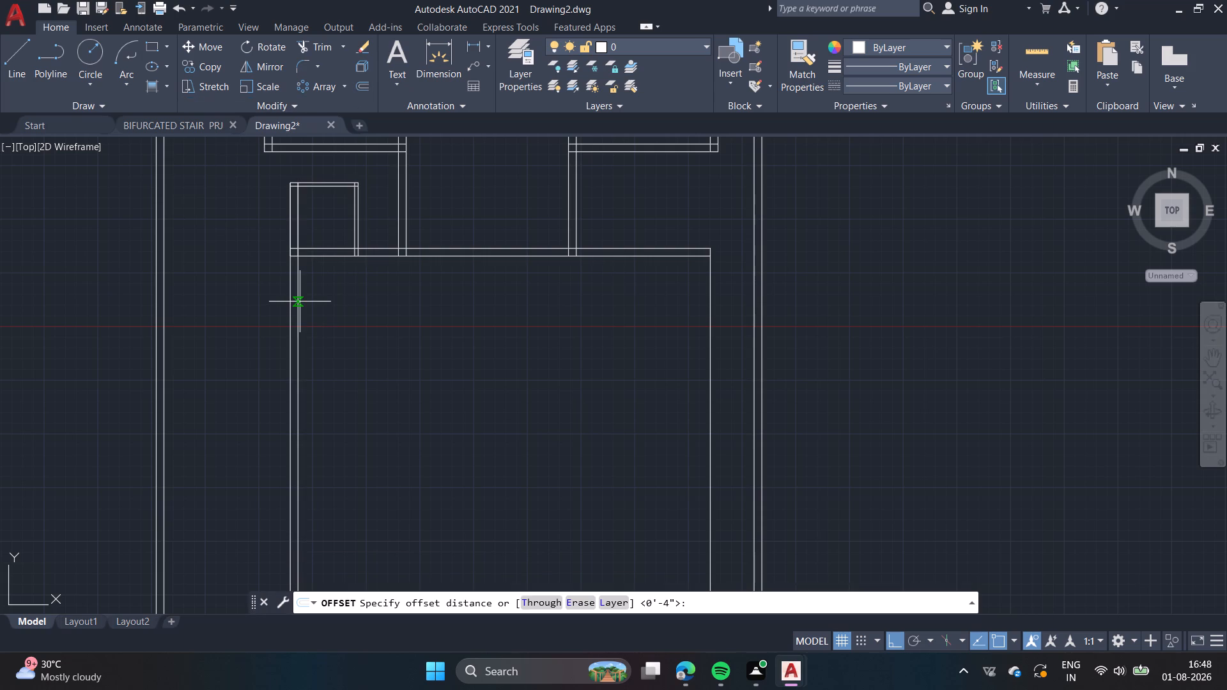
left_click(300, 302)
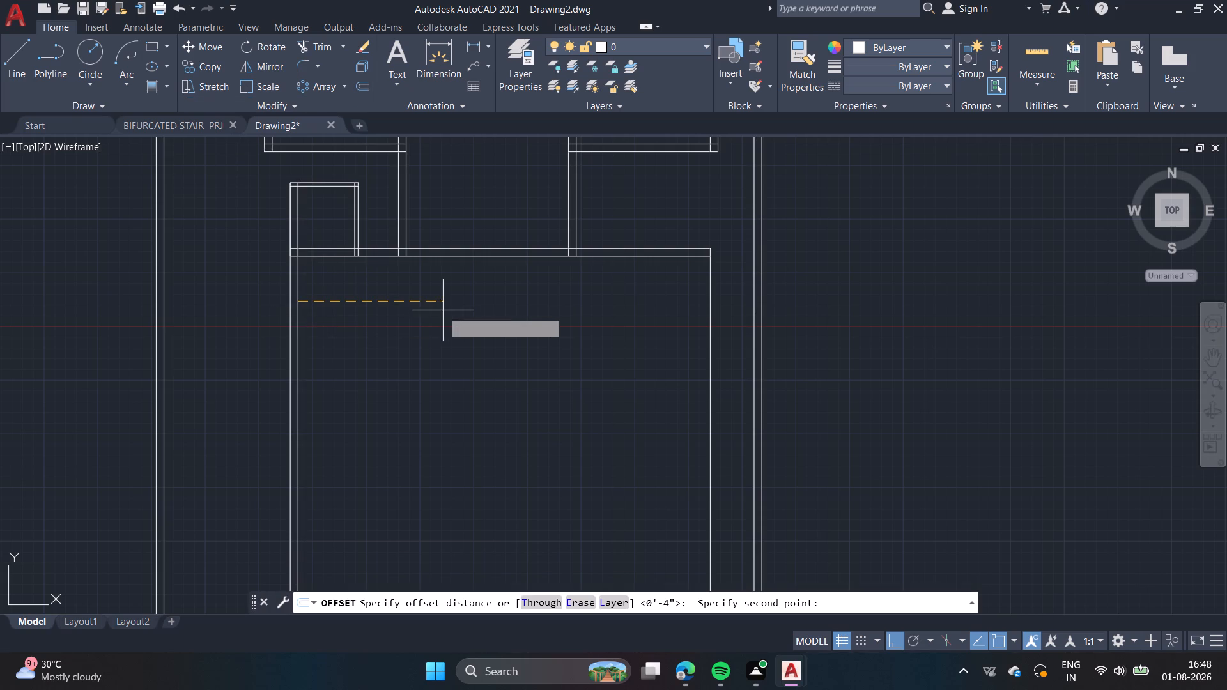
type("14")
key("apostrophe")
key("Return")
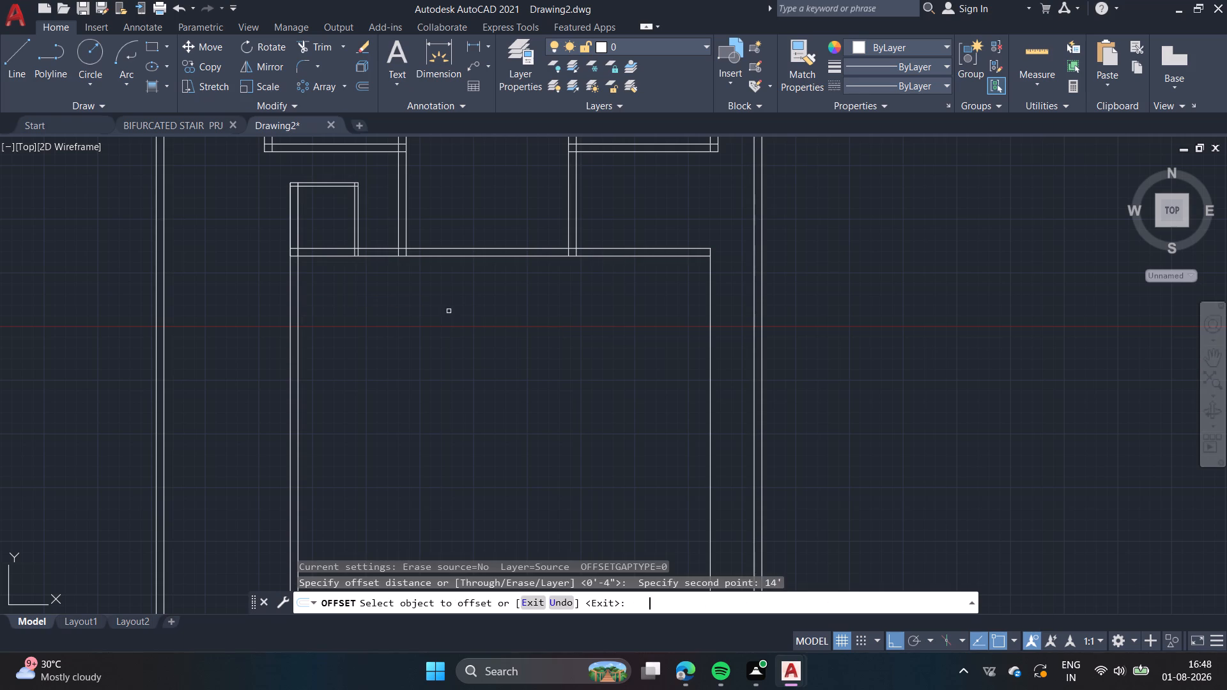
left_click(298, 328)
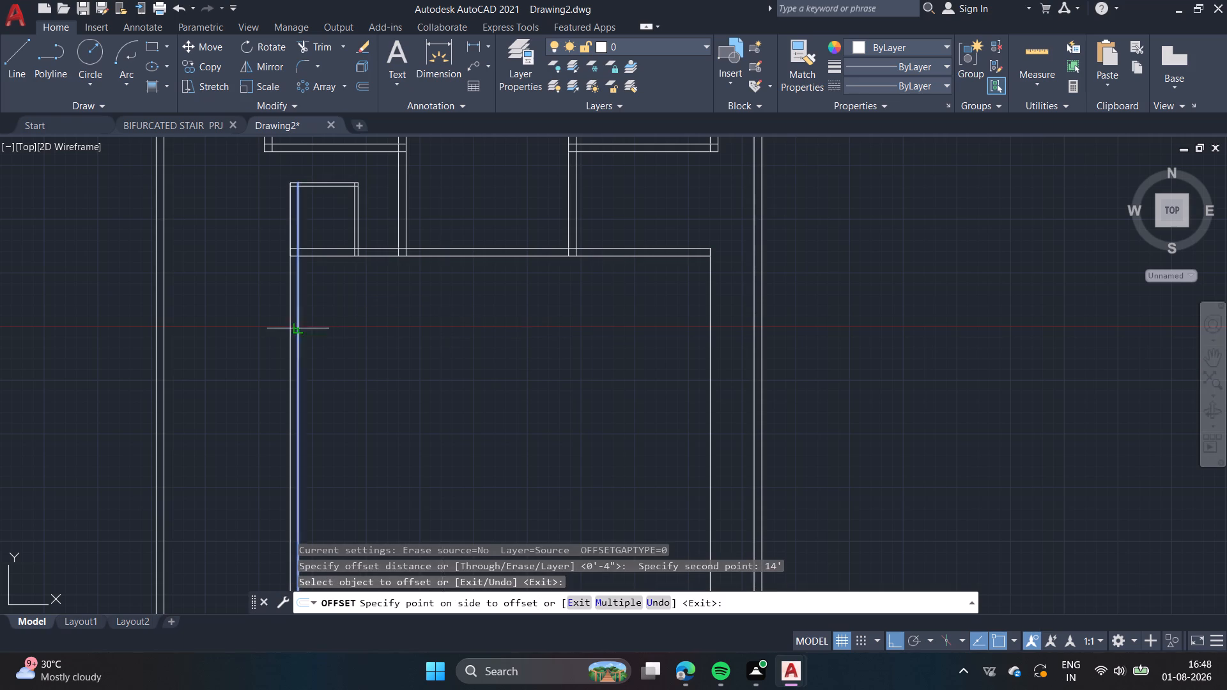
left_click(322, 334)
key("space")
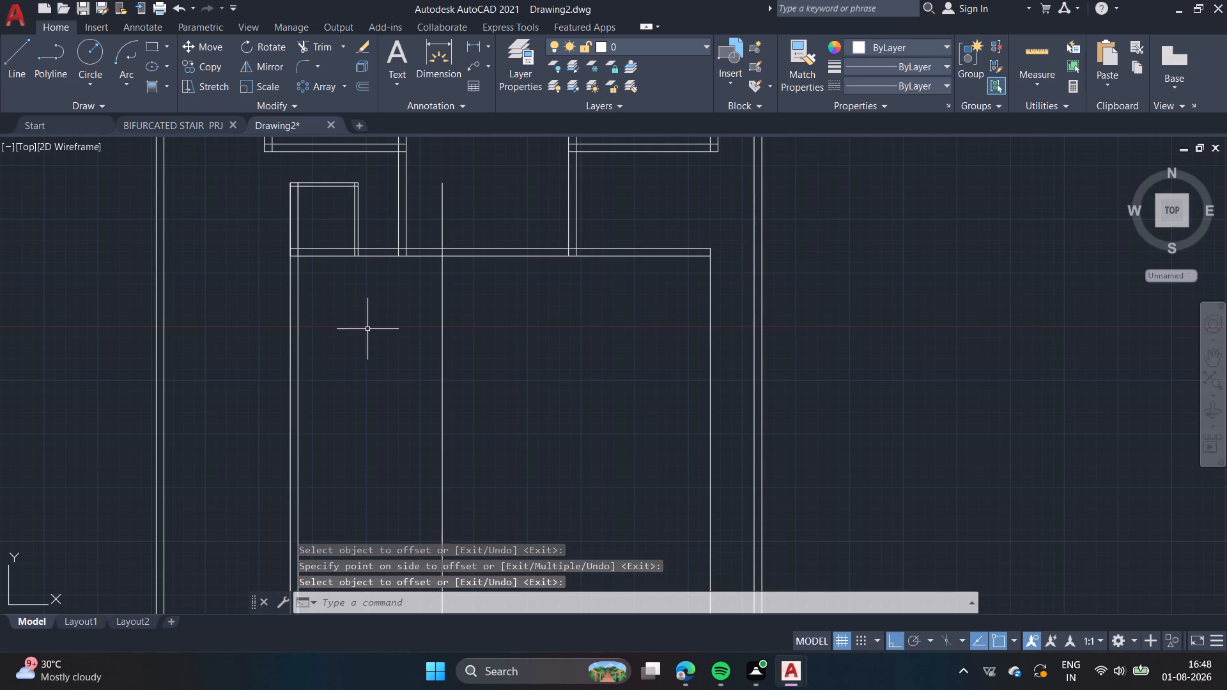
Offset the new vertical line 9" to the east to give the wall its second face.
key("space")
left_click(444, 325)
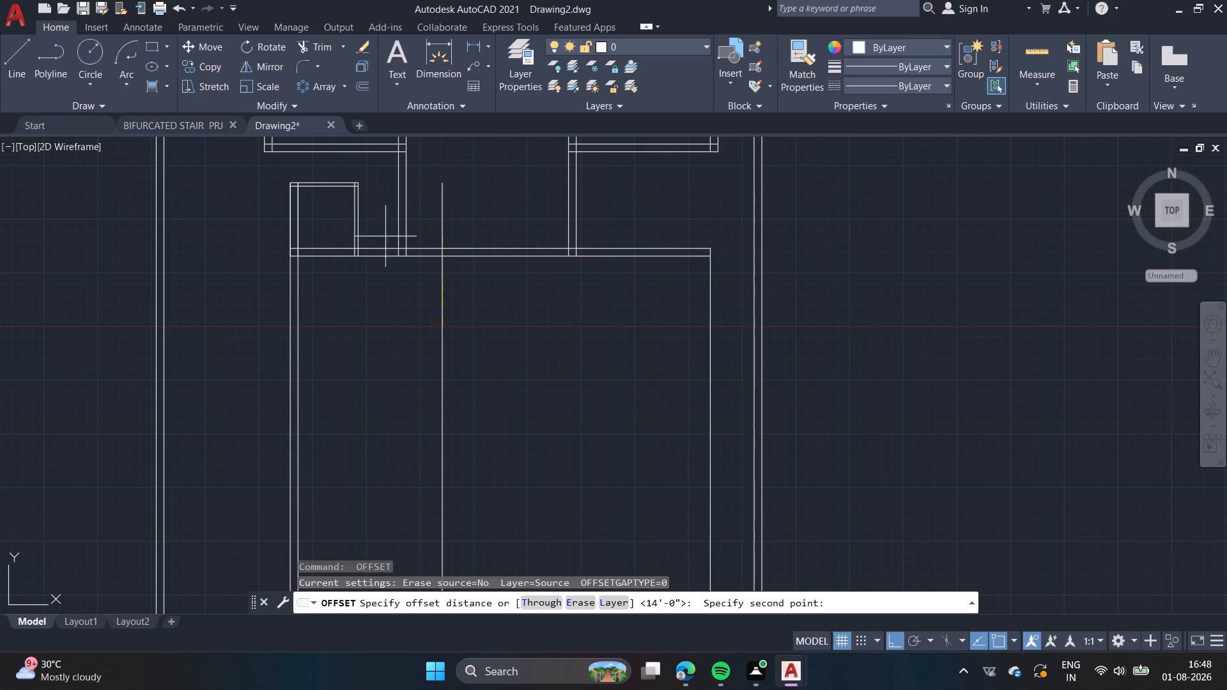
type("6\"")
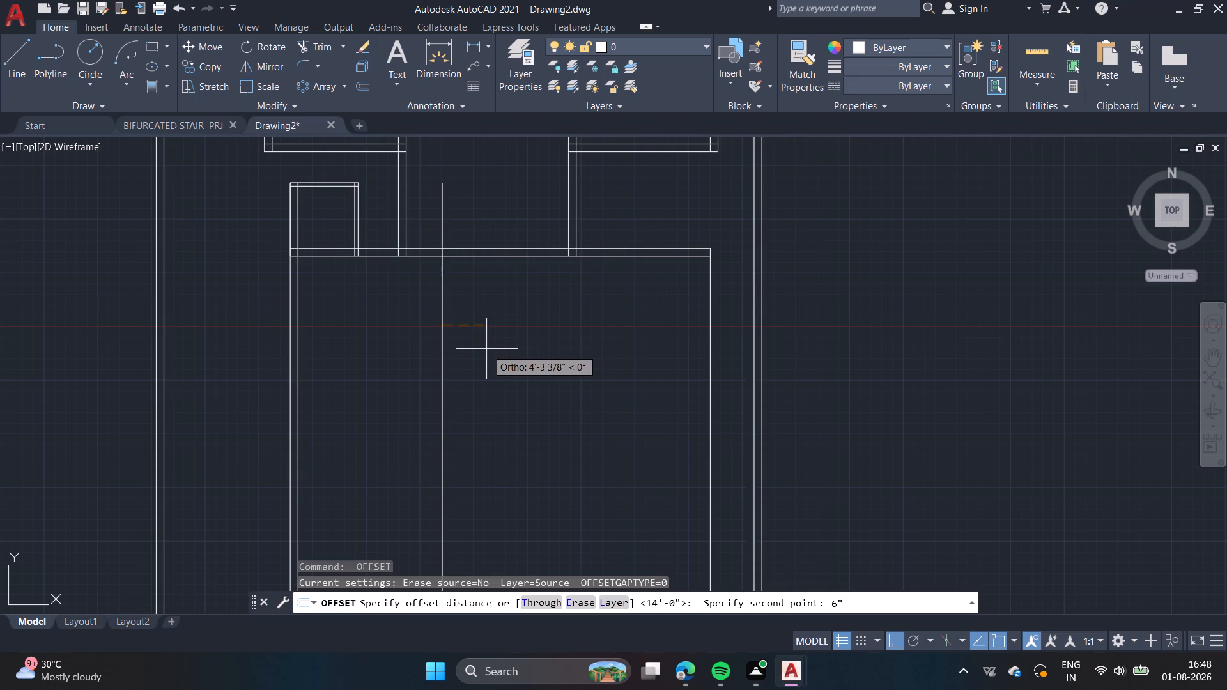
key("BackSpace")
key("BackSpace")
type("9\"")
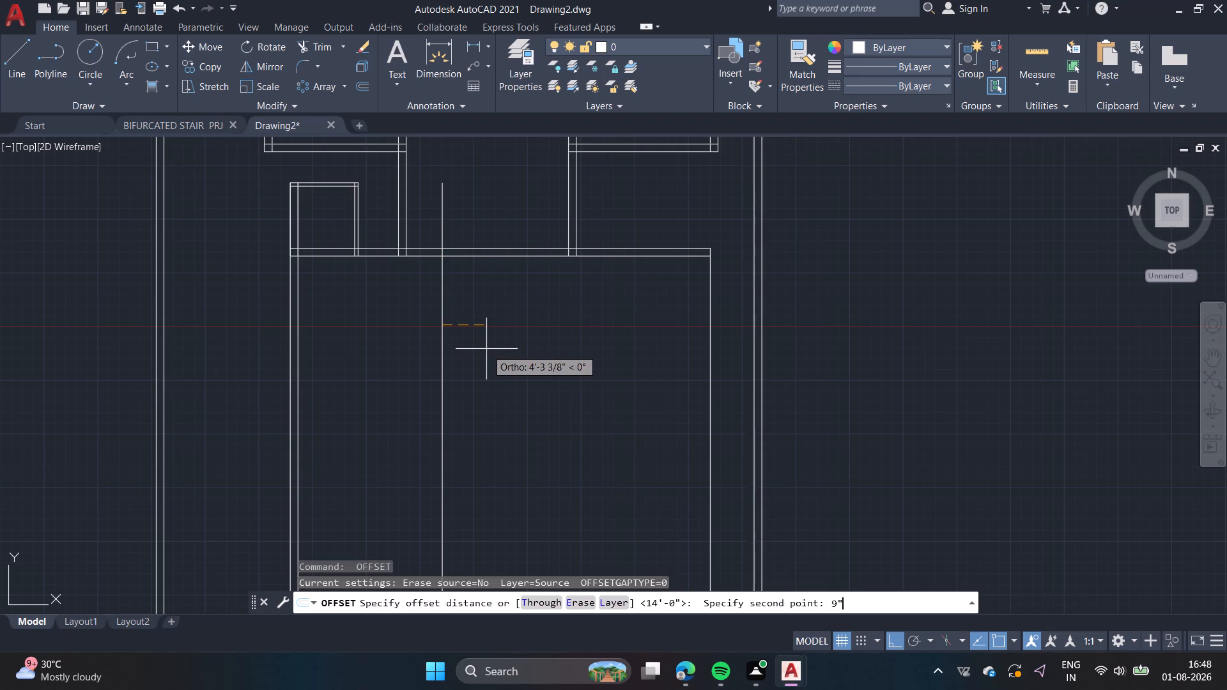
key("Return")
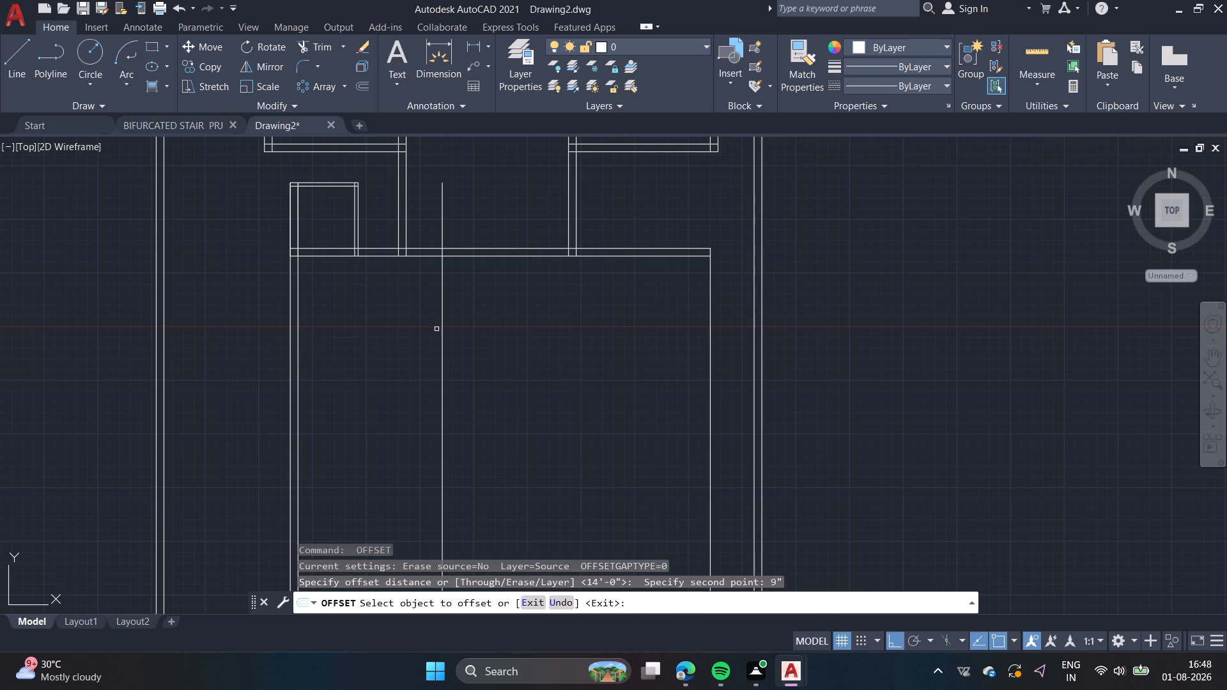
left_click(444, 330)
left_click(465, 331)
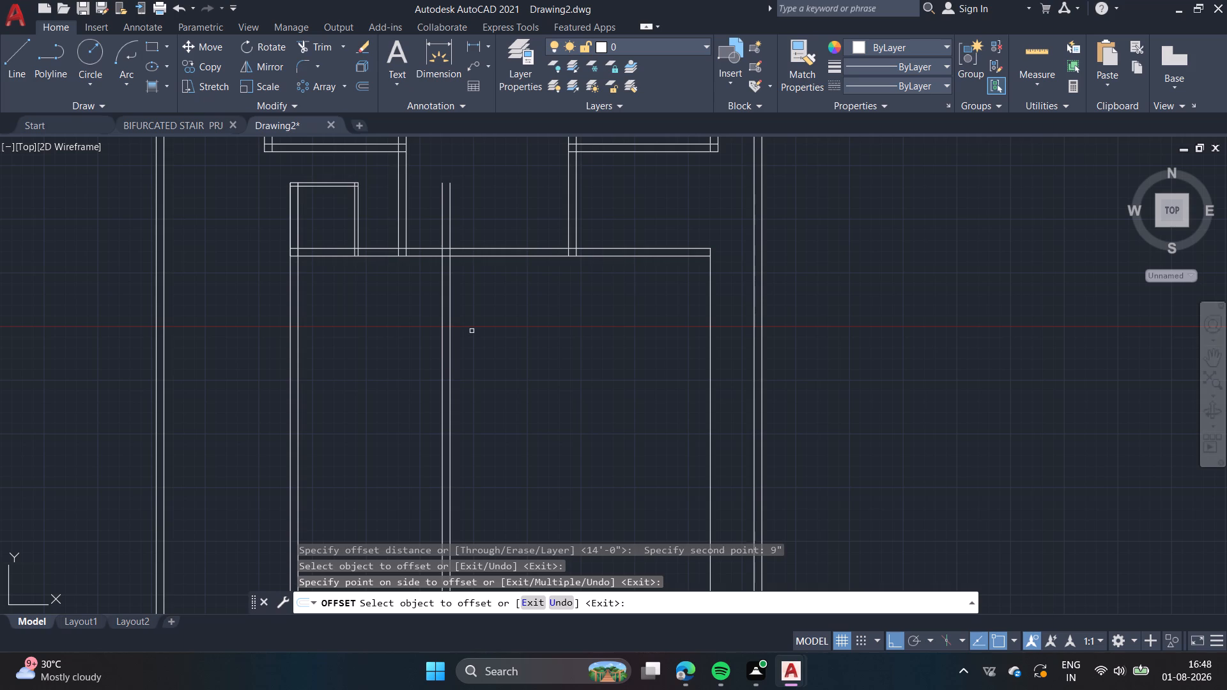
key("space")
Offset the east face of the new 9" vertical wall 11'6" to the east.
key("space")
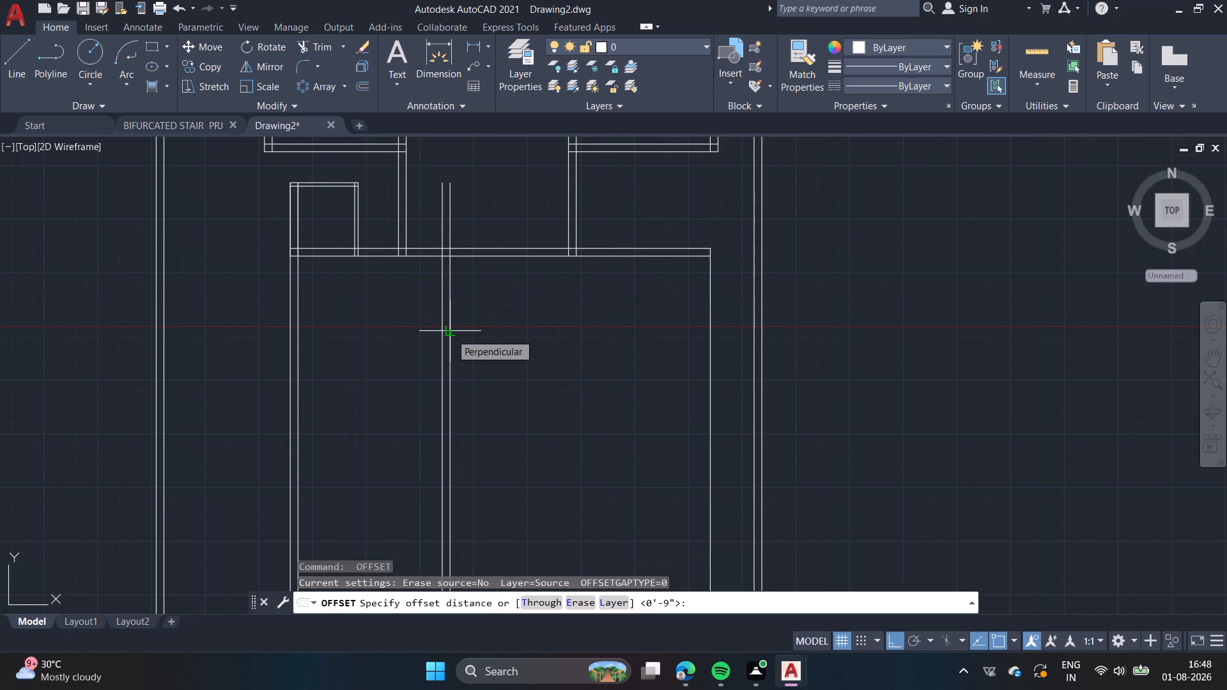
left_click(451, 333)
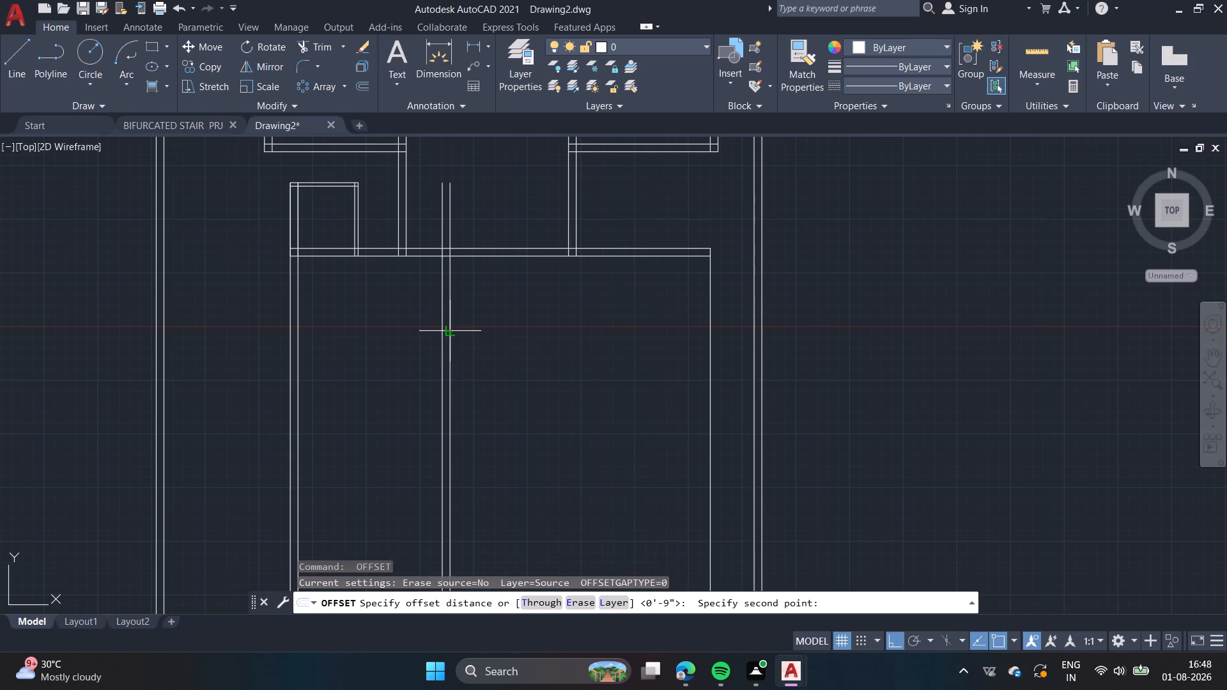
type("11")
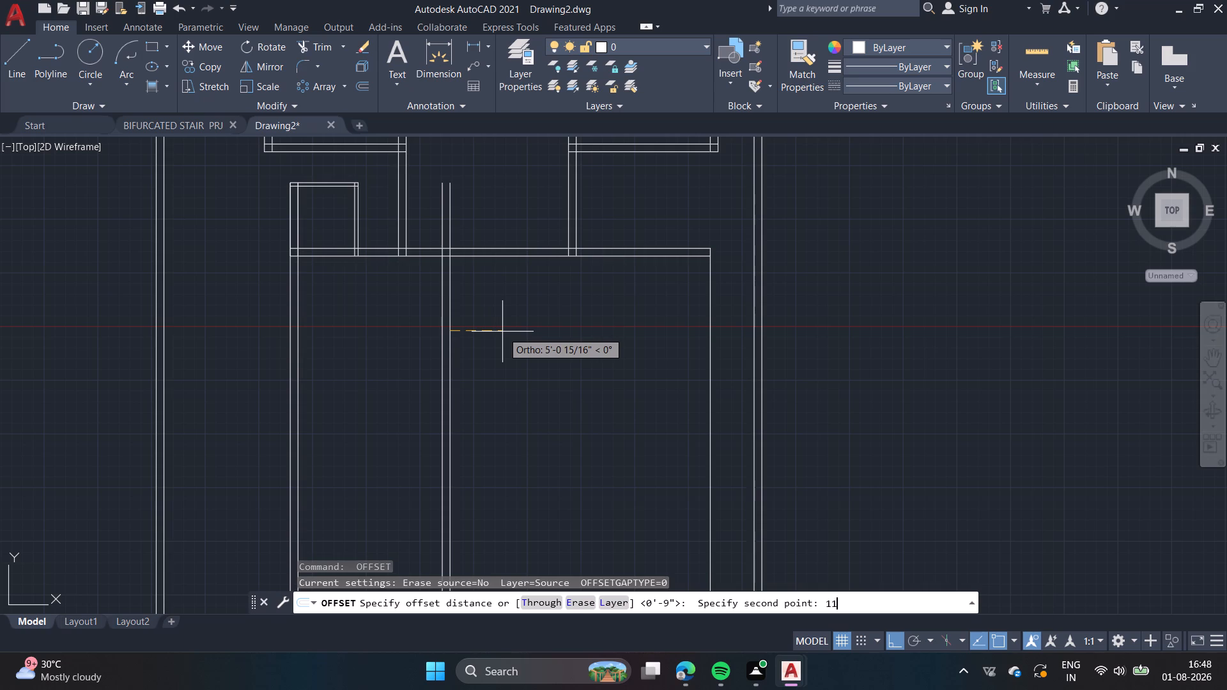
key("apostrophe")
type("6\"")
key("Return")
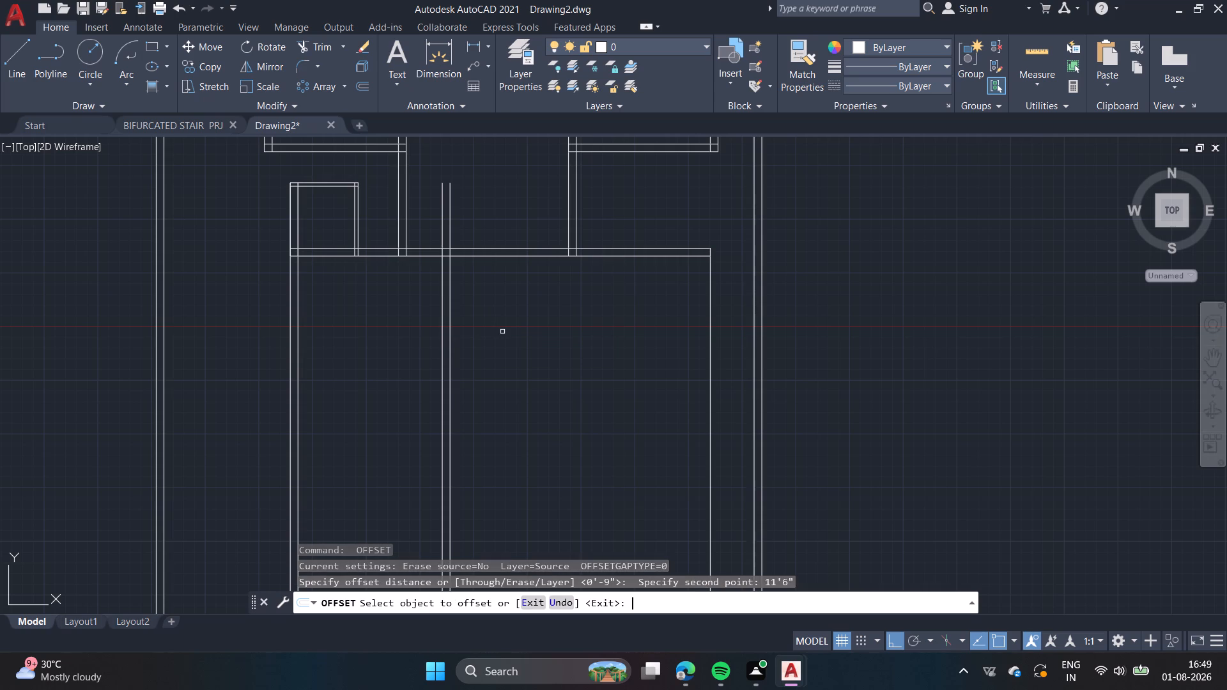
left_click(451, 358)
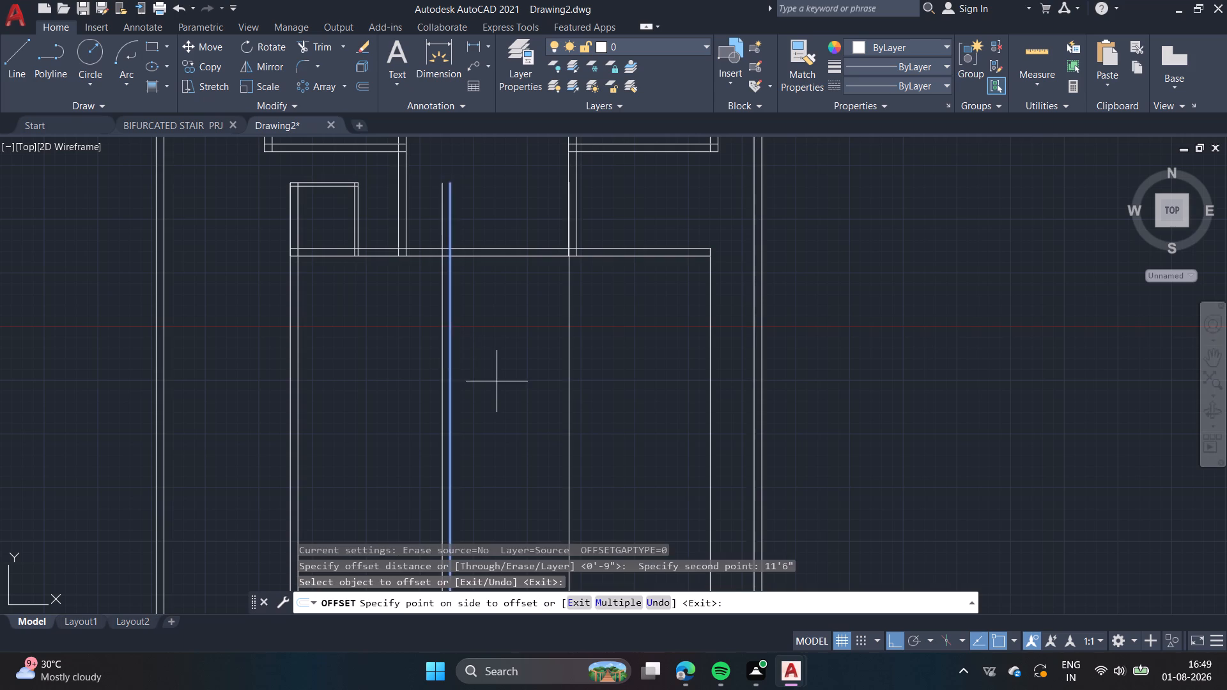
left_click(497, 381)
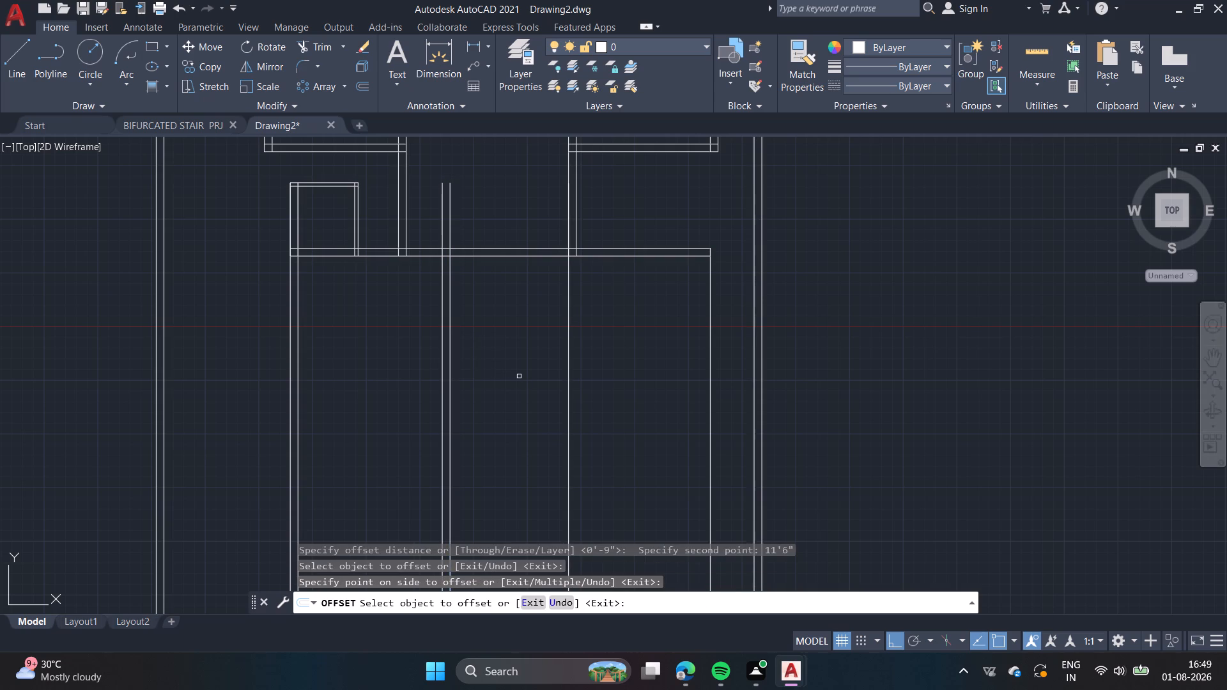
key("space")
Offset the new vertical line 11'6" east of the first dividing wall by 9" to the east as its second face.
key("space")
left_click(568, 364)
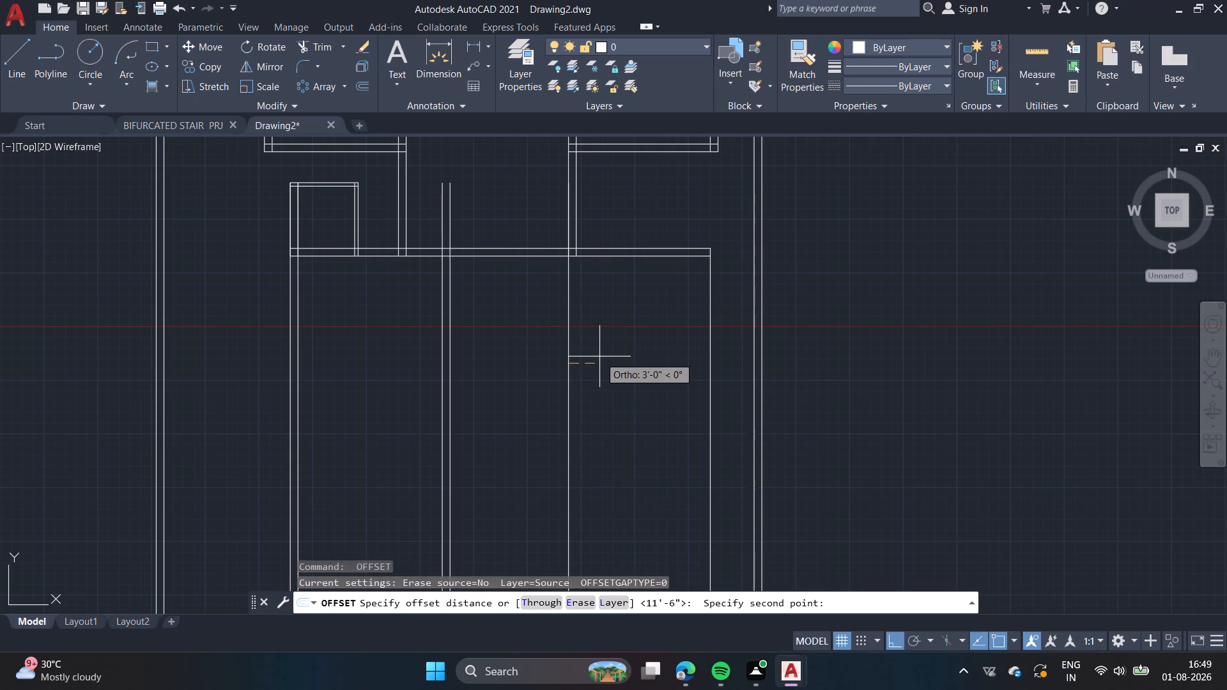
key("9")
key("shift+quotedbl")
key("Return")
left_click(568, 346)
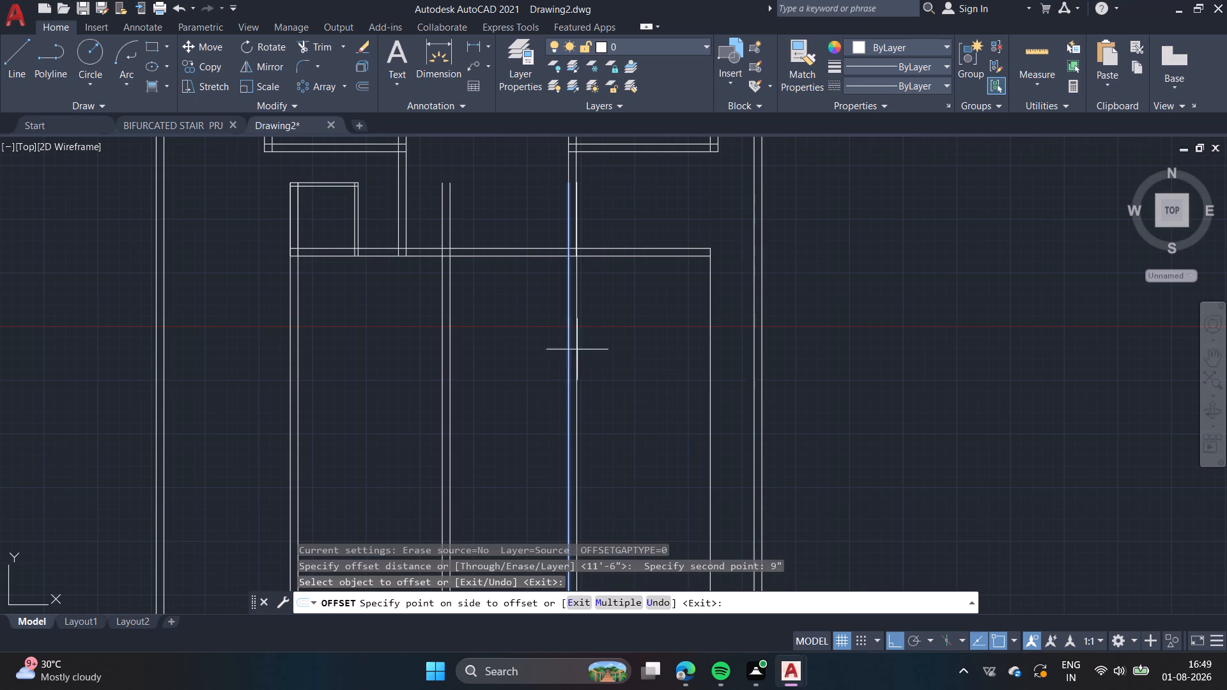
left_click(626, 363)
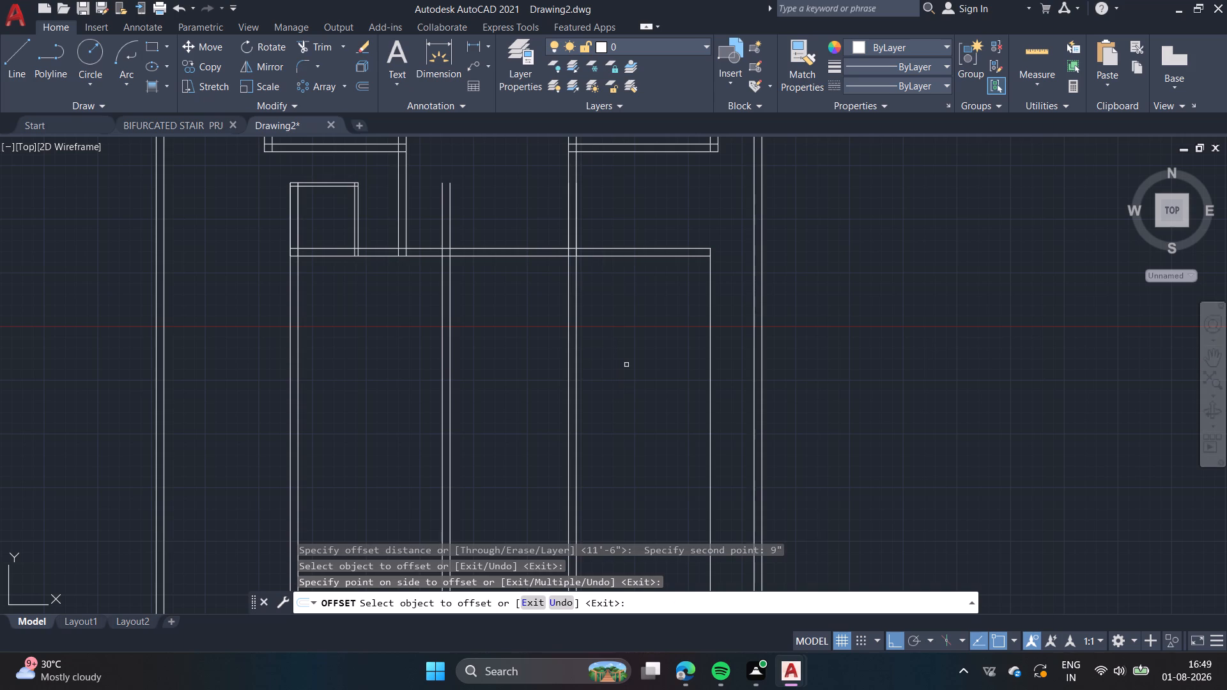
key("space")
Offset the vertical line at the east end of the long horizontal wall 9" to the east.
key("space")
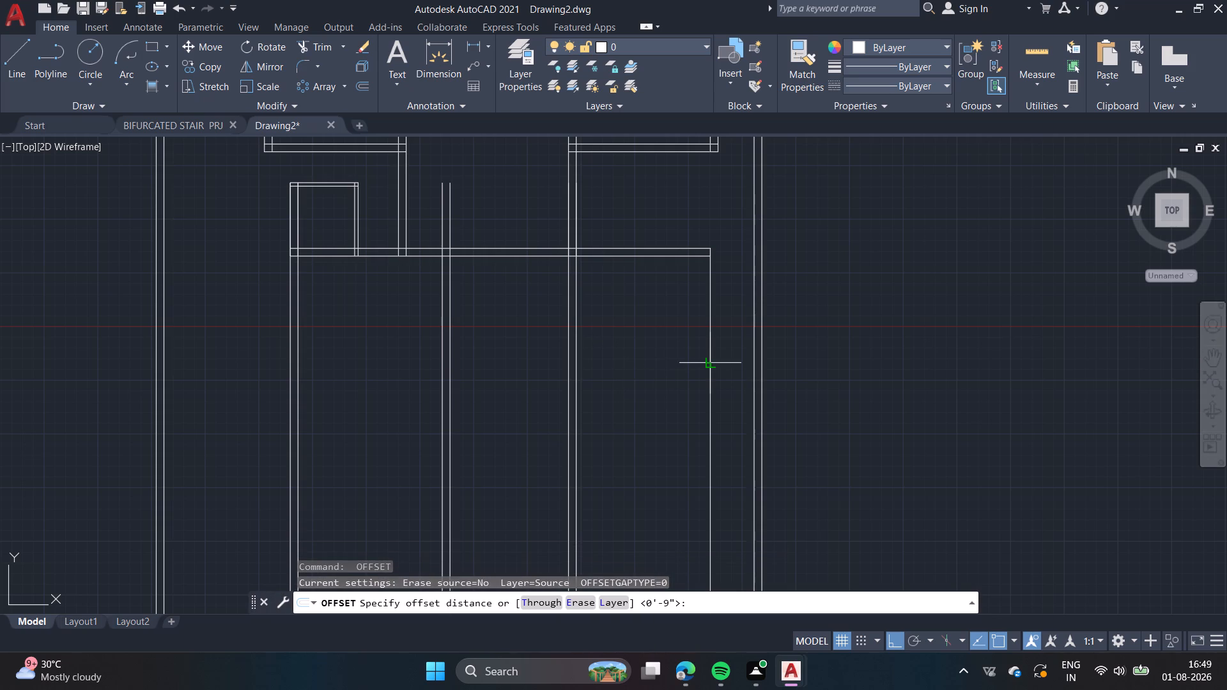
left_click(710, 364)
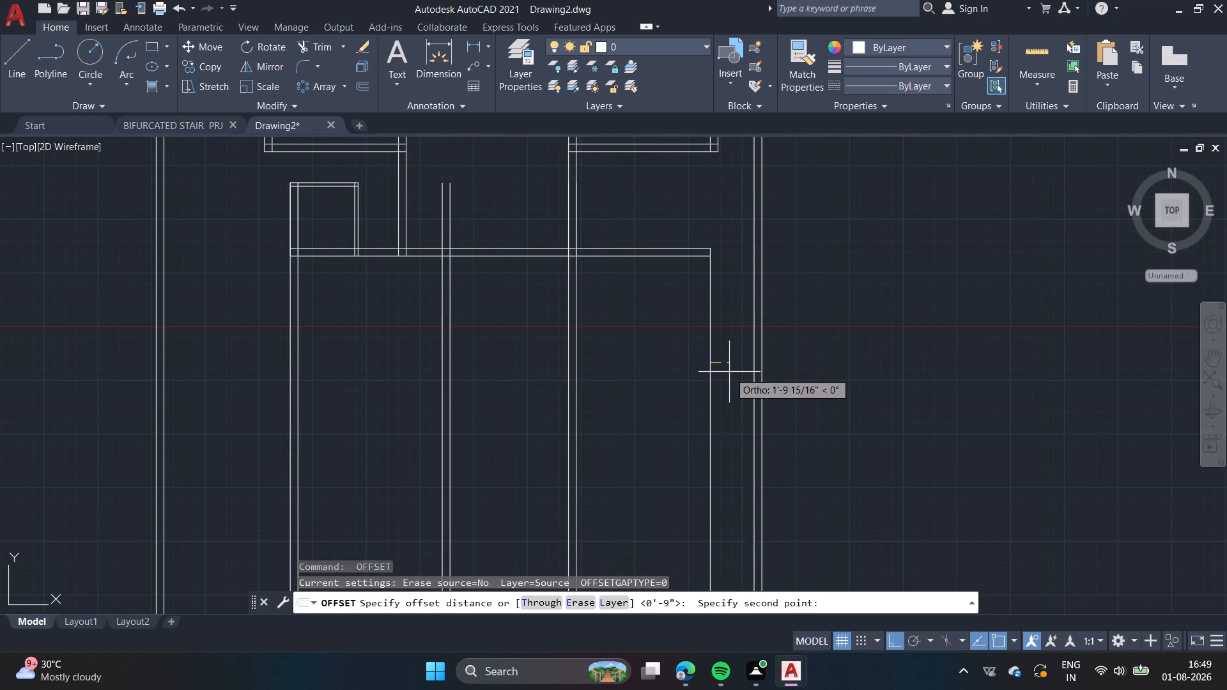
type("9\"")
key("Return")
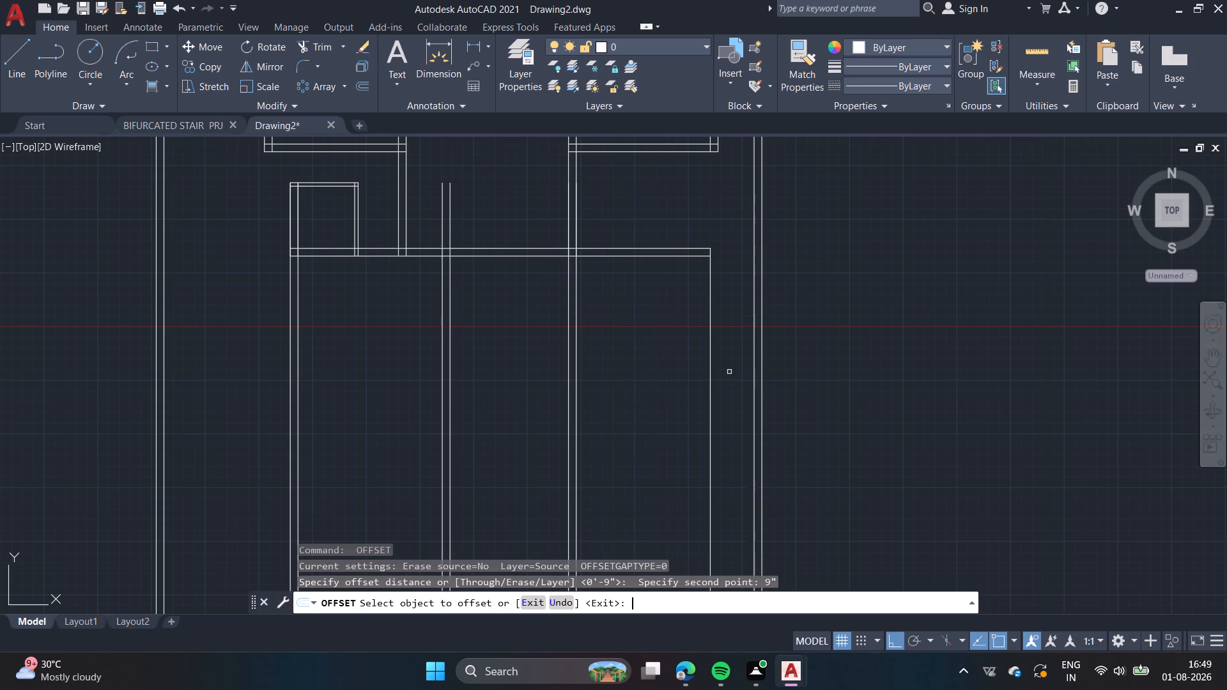
left_click(711, 376)
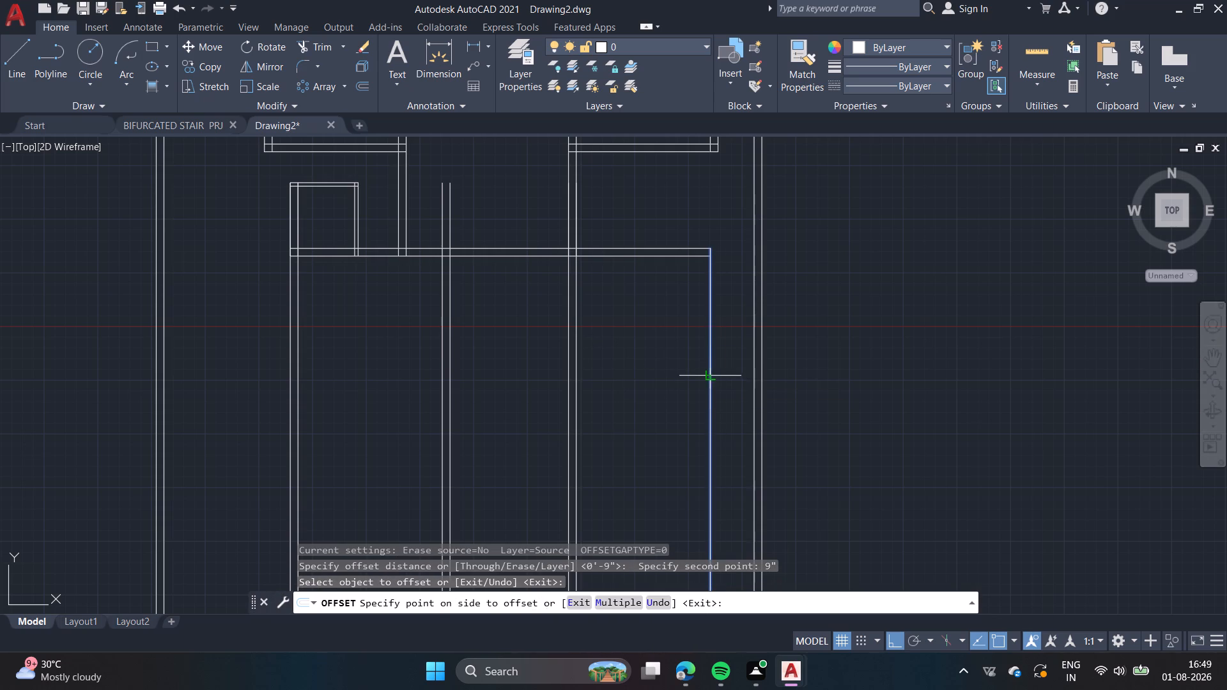
left_click(741, 379)
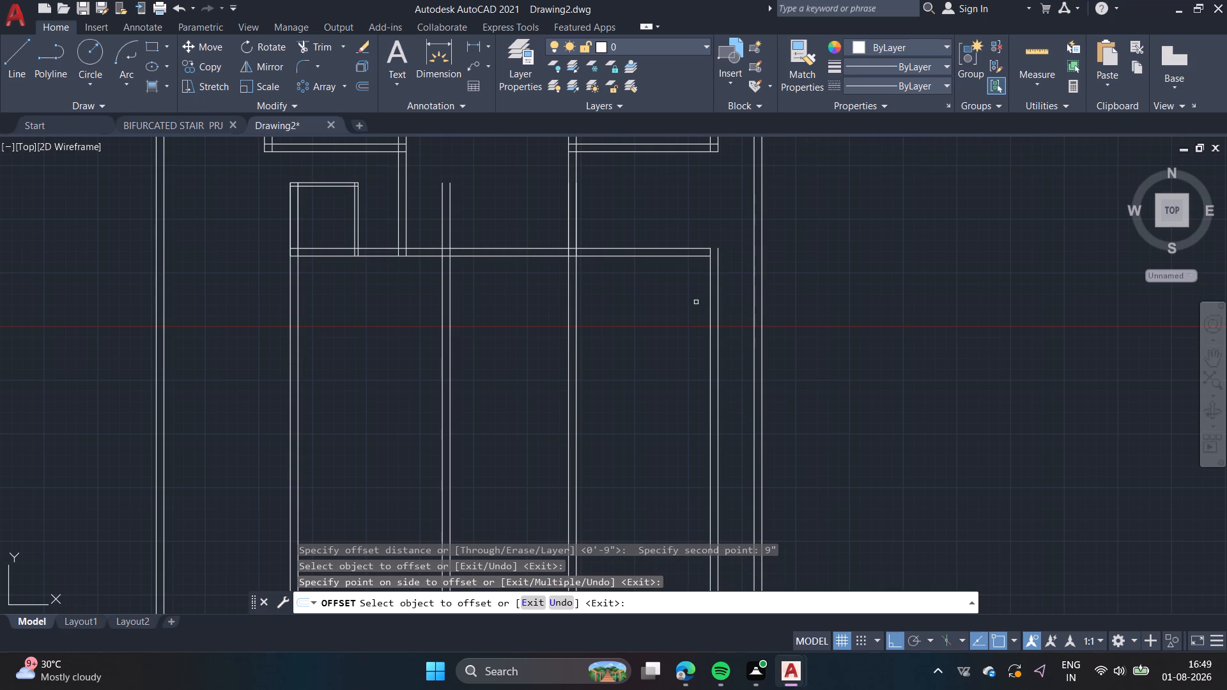
key("Escape")
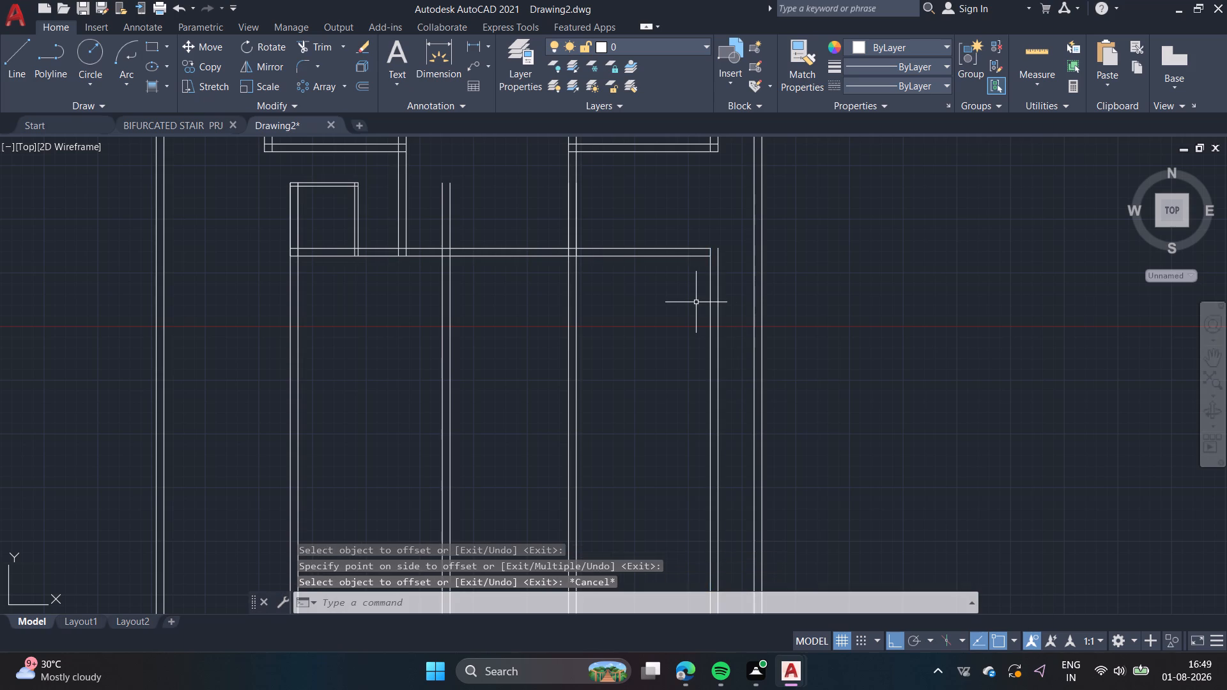
Trim both faces of the western 9" dividing wall where they project north of the long horizontal wall.
scroll(696, 307, "down", 1)
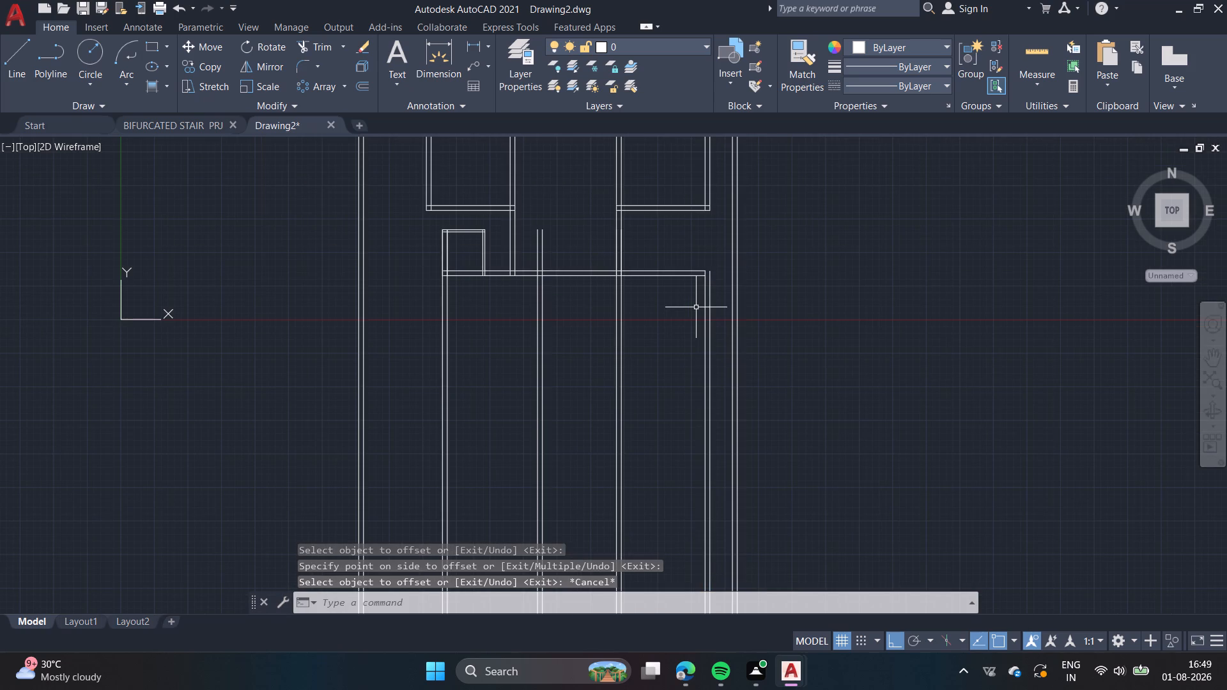
left_click(309, 42)
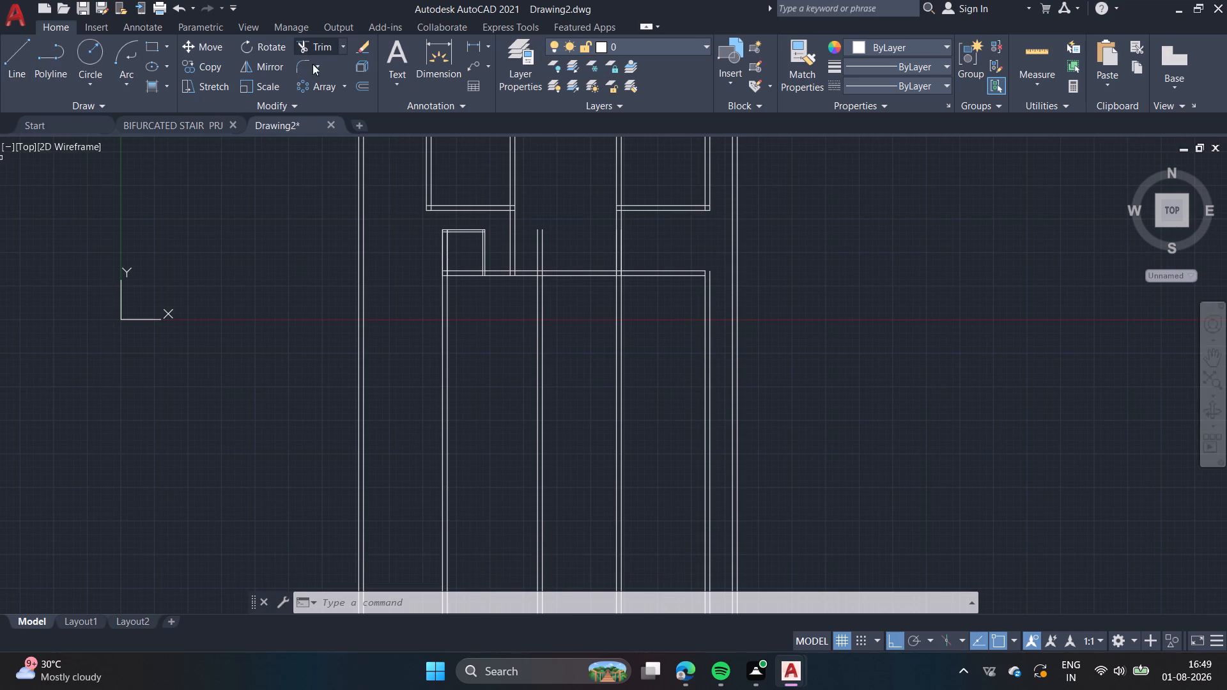
left_click(564, 239)
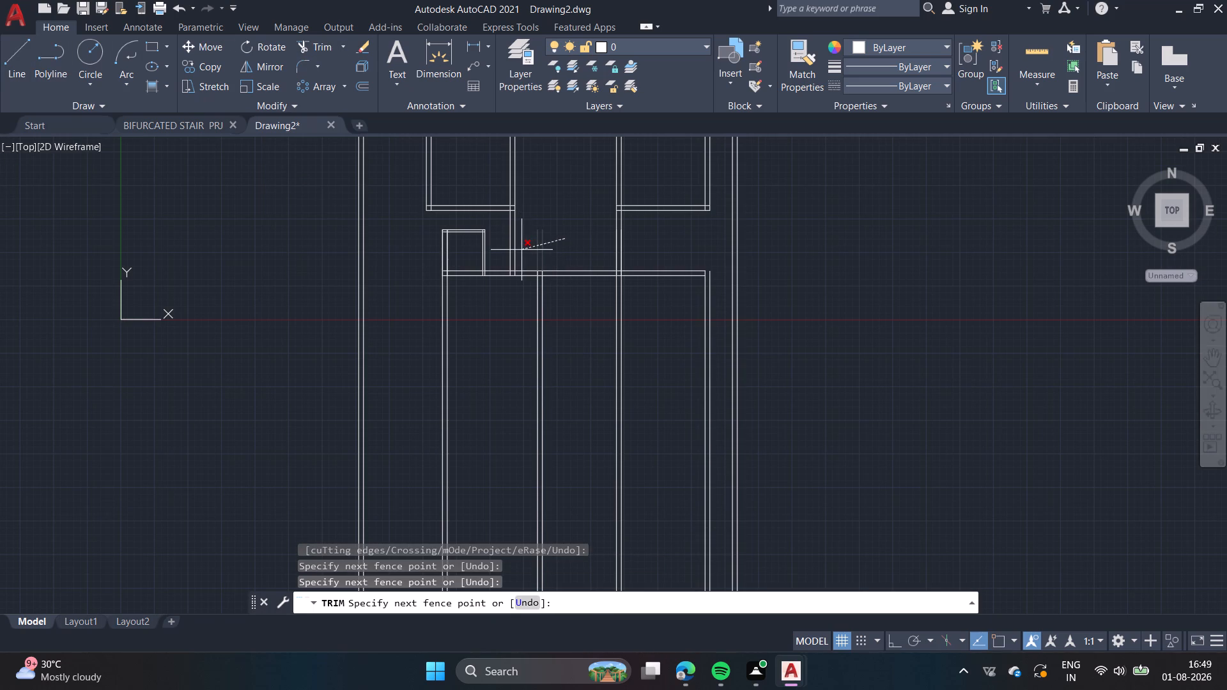
left_click(523, 250)
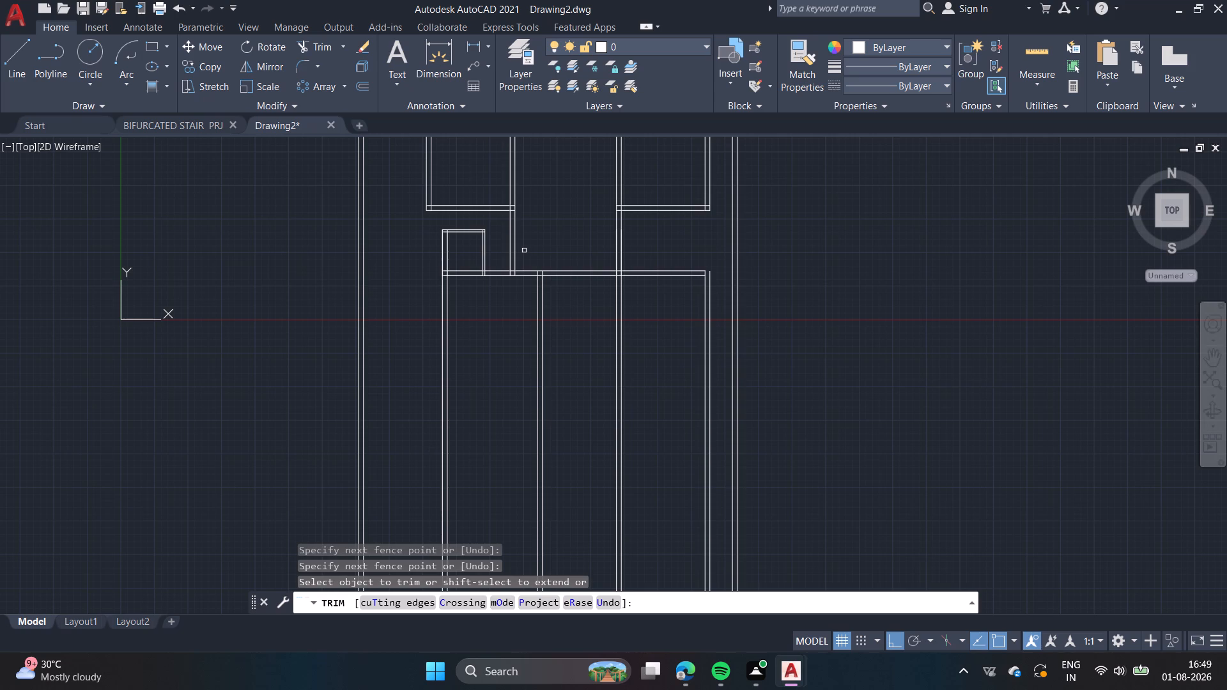
type("ex")
key("Escape")
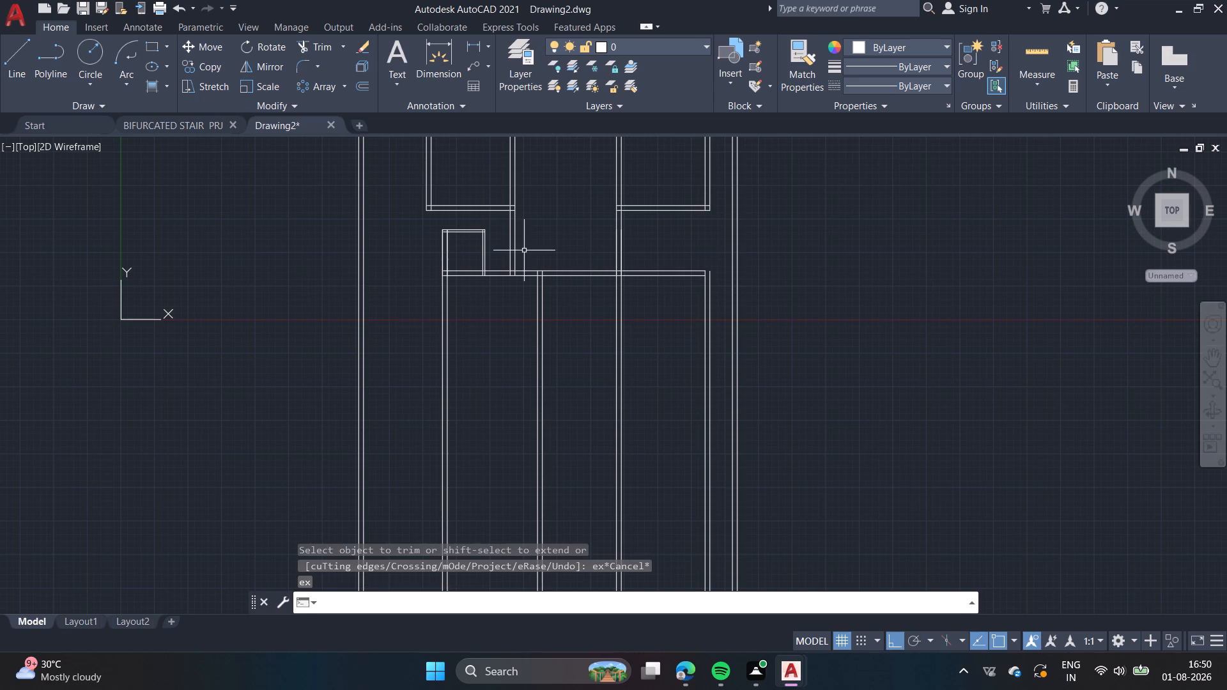
Extend the north face of the long horizontal wall to the outer face of the east wall.
type("ex")
key("space")
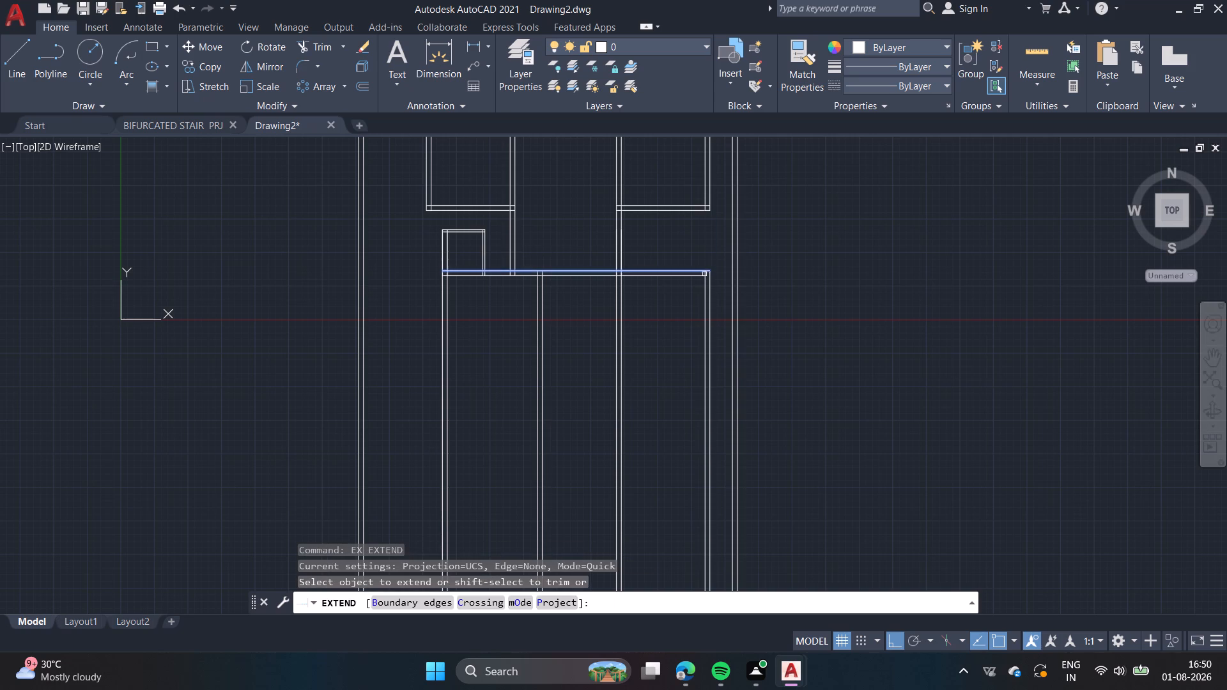
left_click(695, 270)
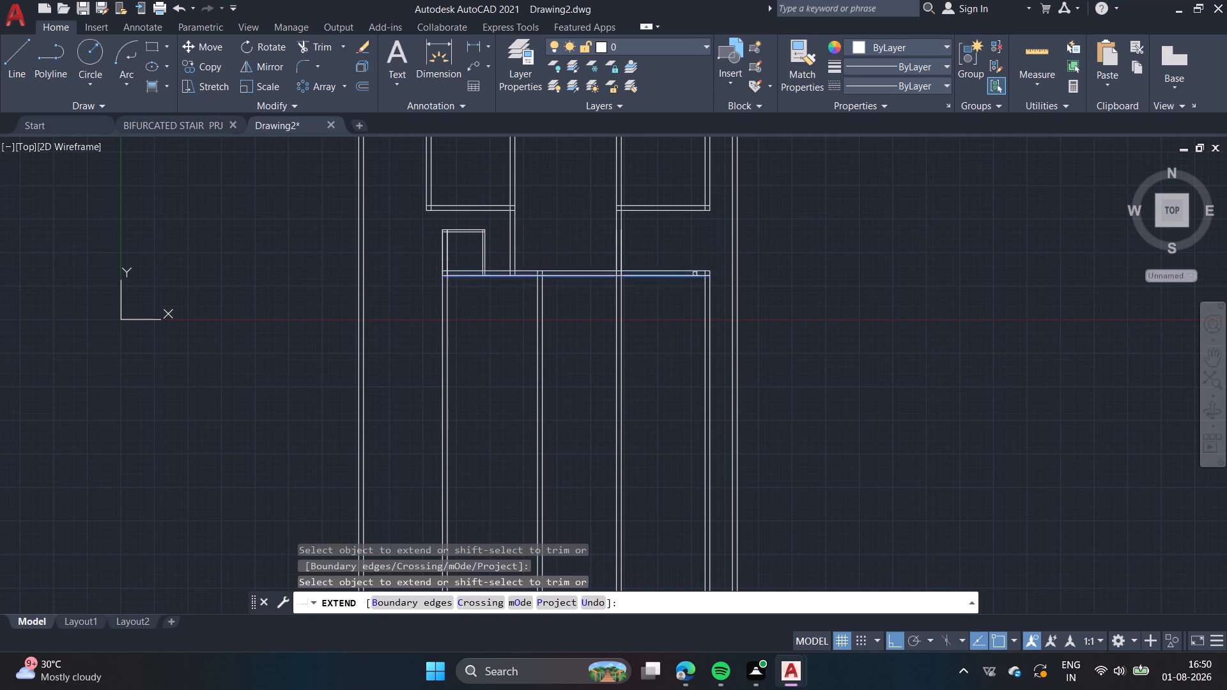
key("Escape")
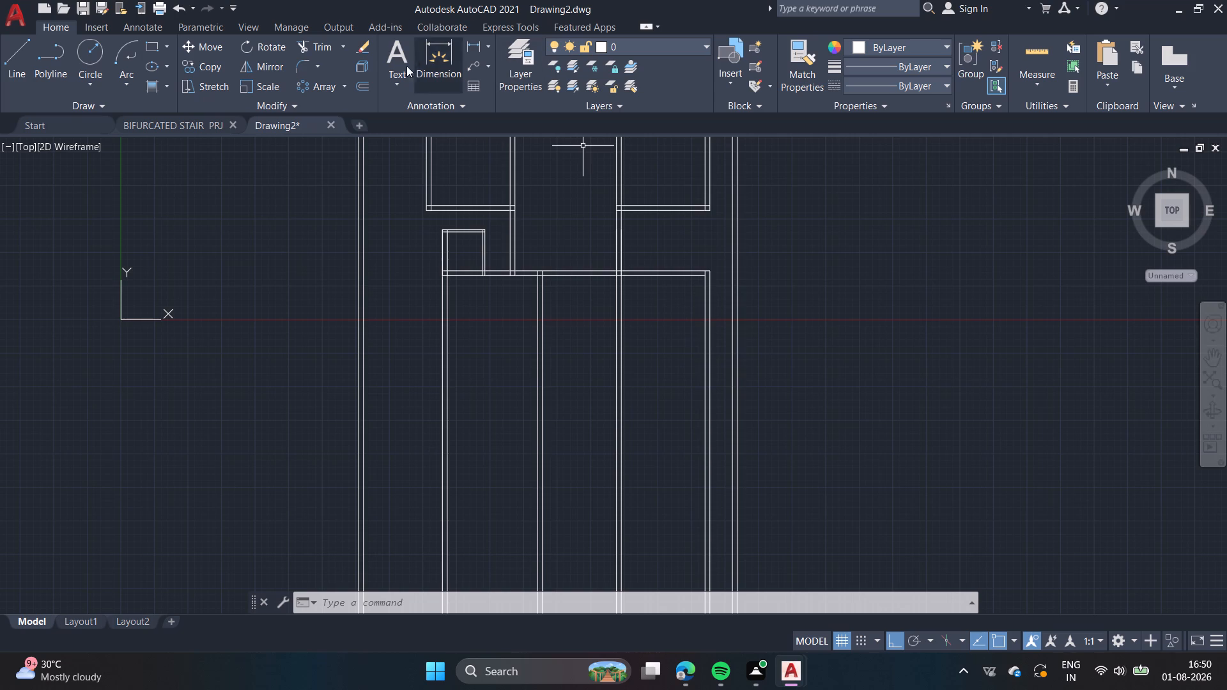
Offset the south face of the long horizontal wall 12' to the south.
left_click(357, 85)
scroll(583, 285, "up", 2)
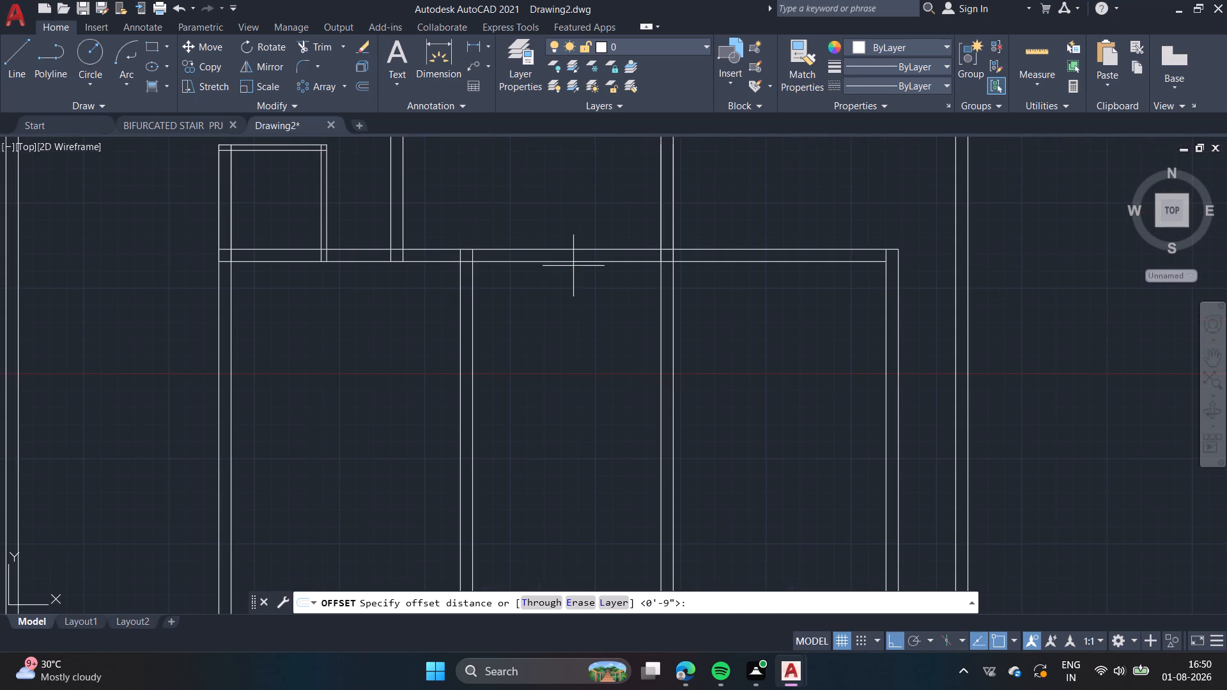
left_click(573, 263)
type("12")
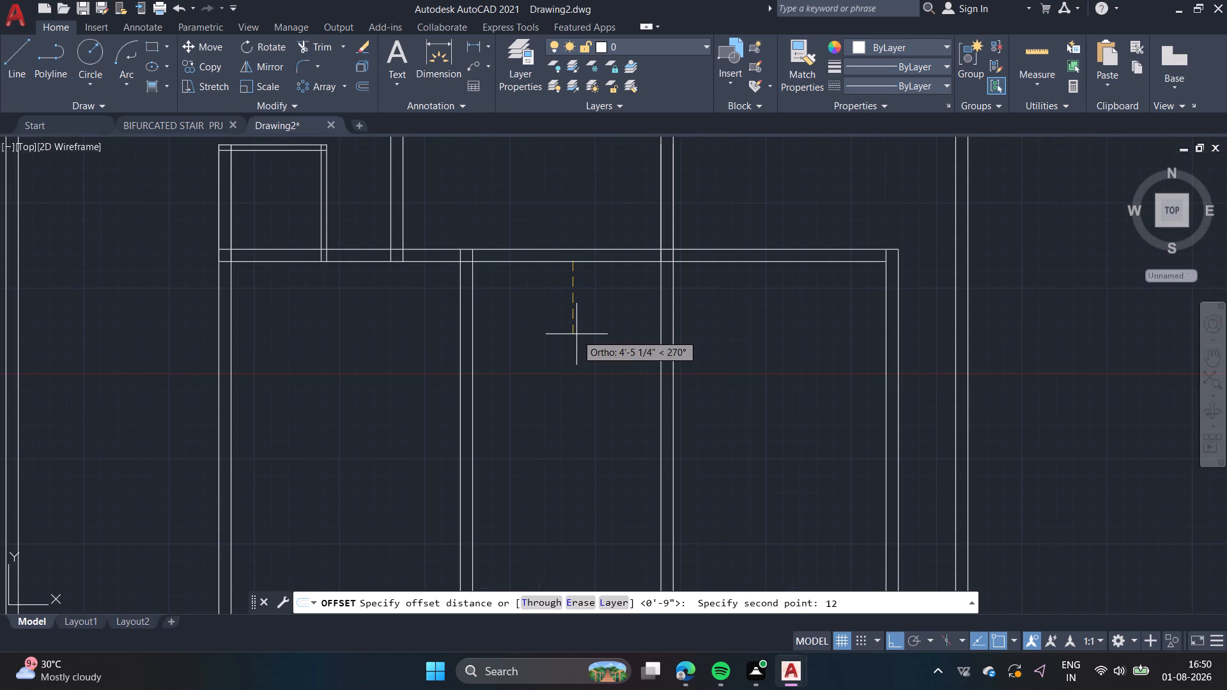
key("apostrophe")
key("Return")
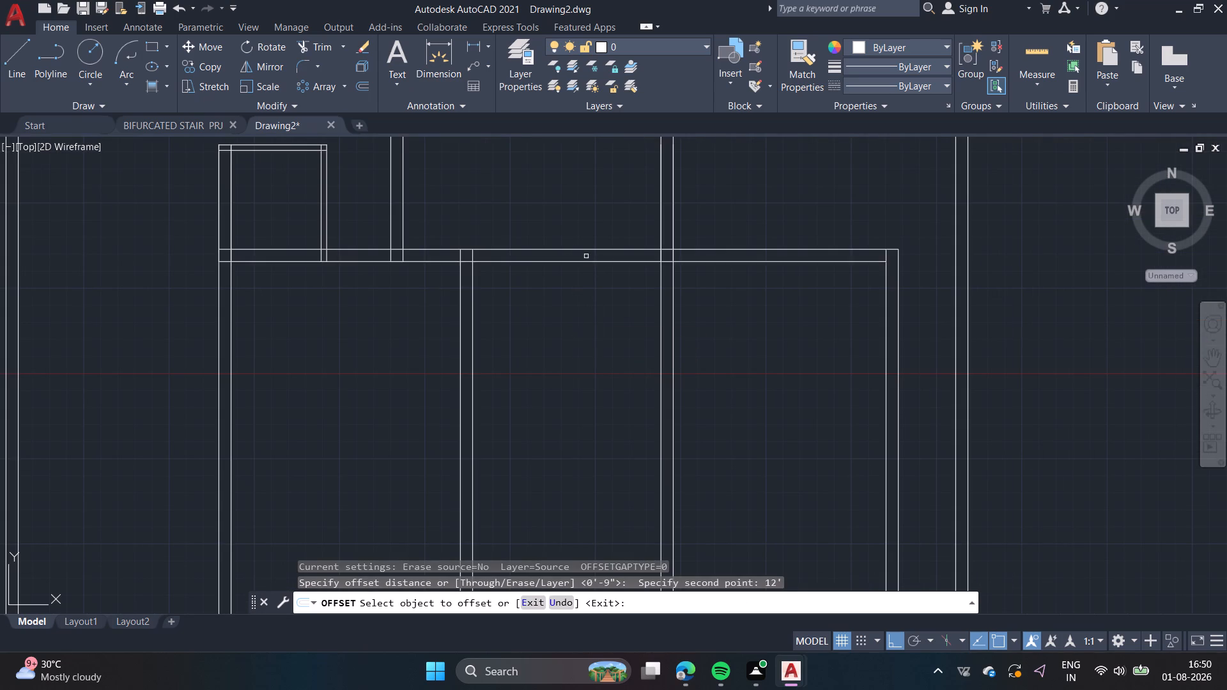
left_click(584, 262)
left_click(582, 441)
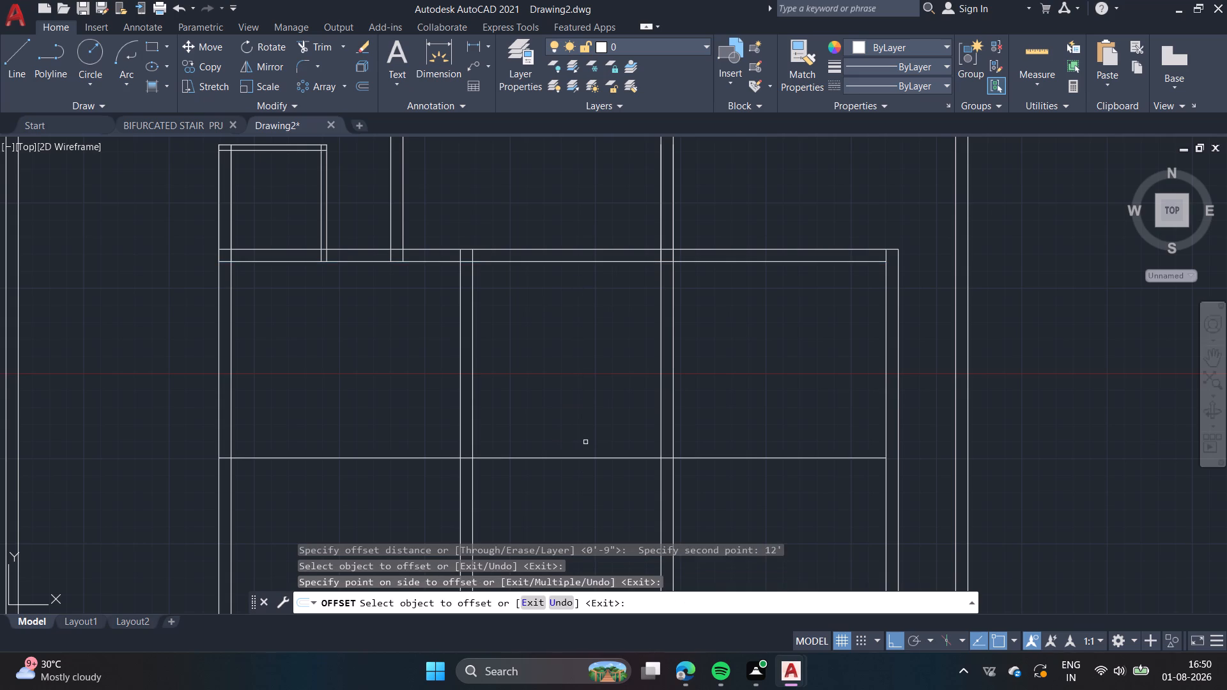
key("space")
Offset the new horizontal line 9" to the south to give the cross wall its second face.
key("space")
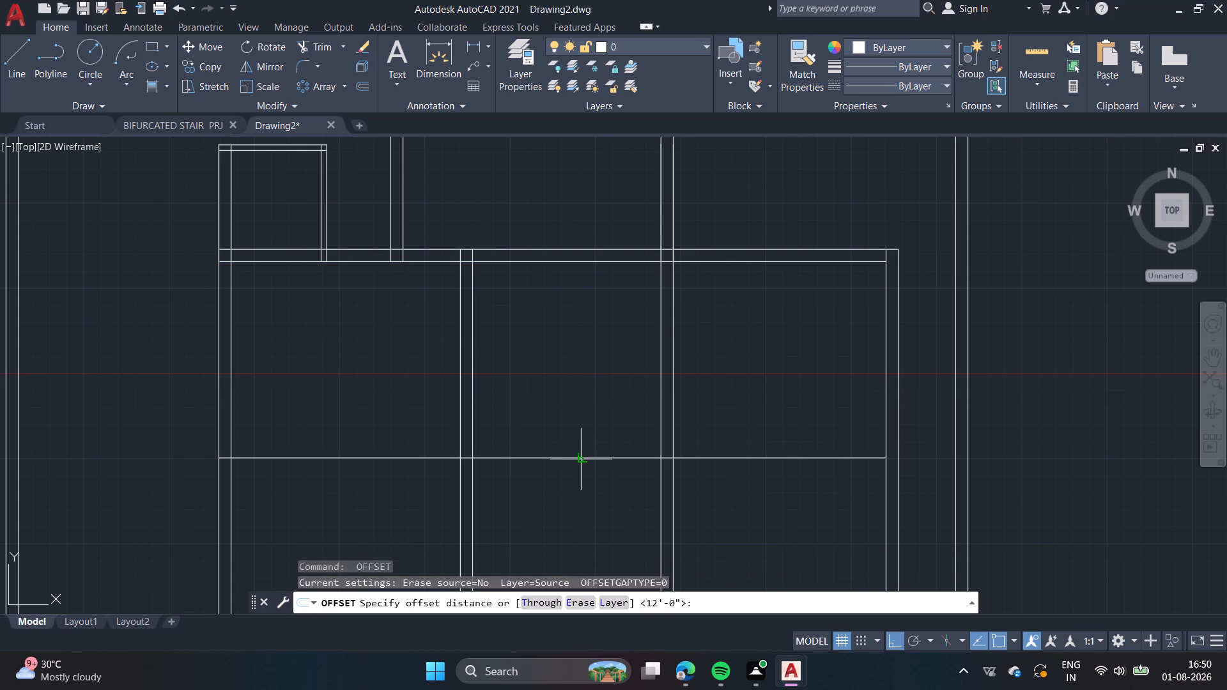
left_click(583, 456)
type("9\"")
key("Return")
left_click(606, 458)
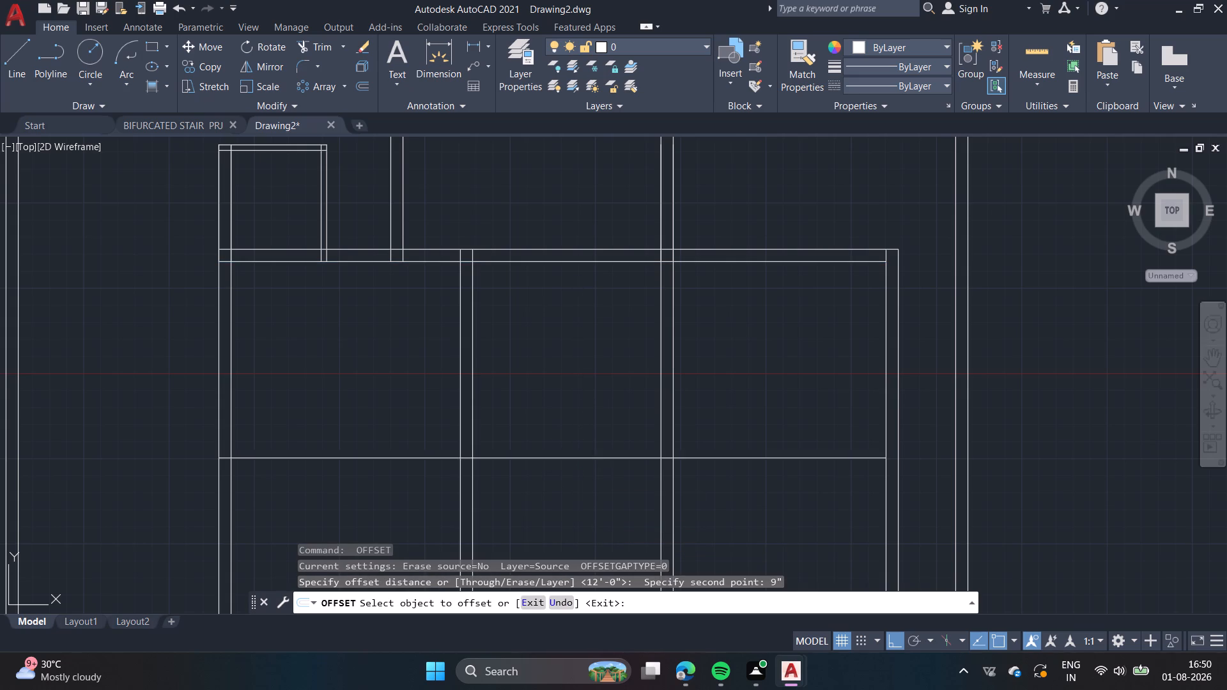
left_click(603, 521)
key("Escape")
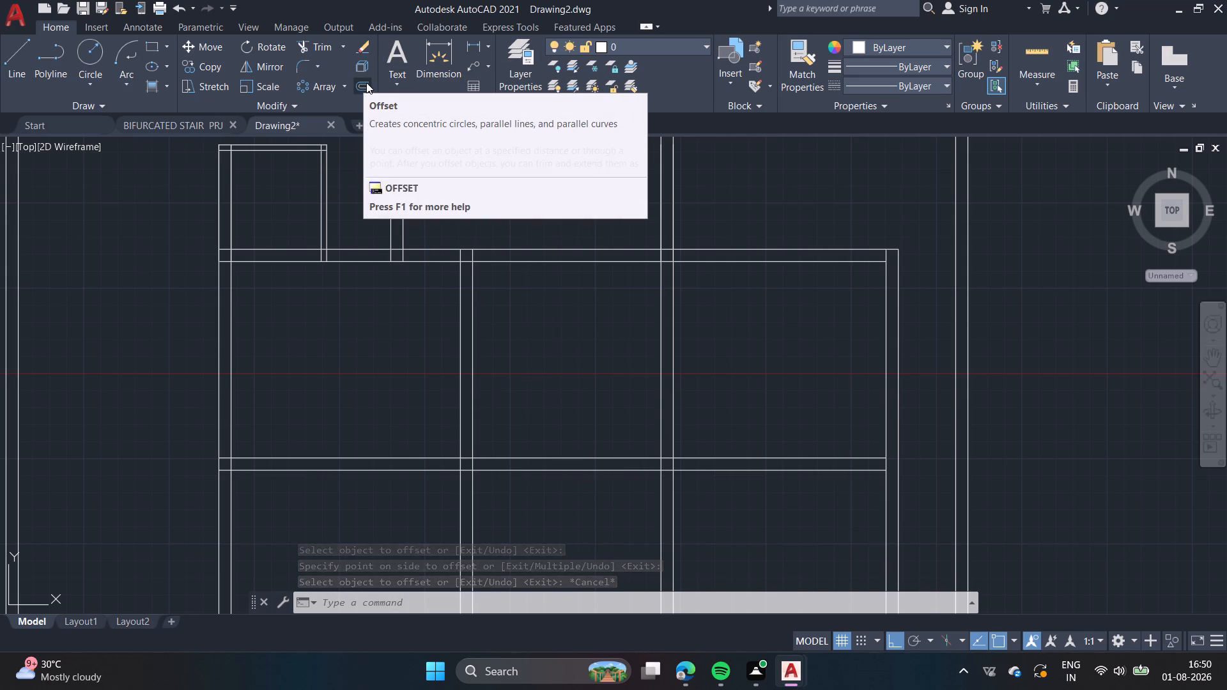
key("Escape")
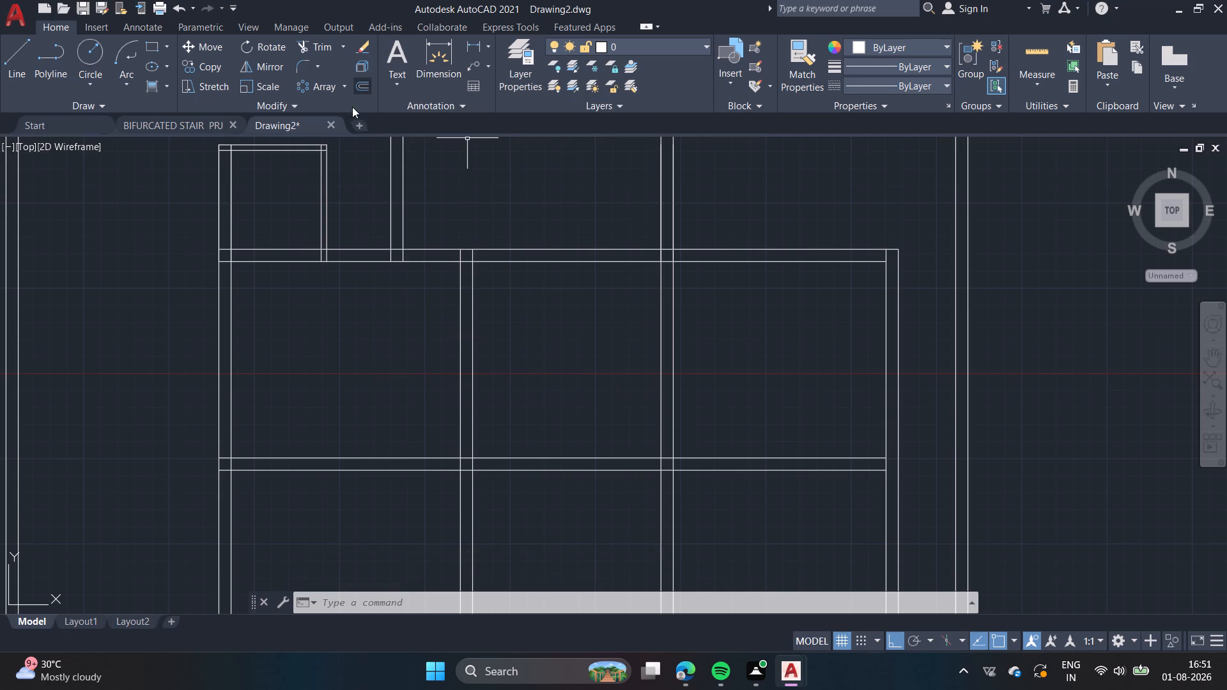
Draw a horizontal construction line across the plan a short distance south of the new 9" cross wall.
scroll(442, 350, "down", 1)
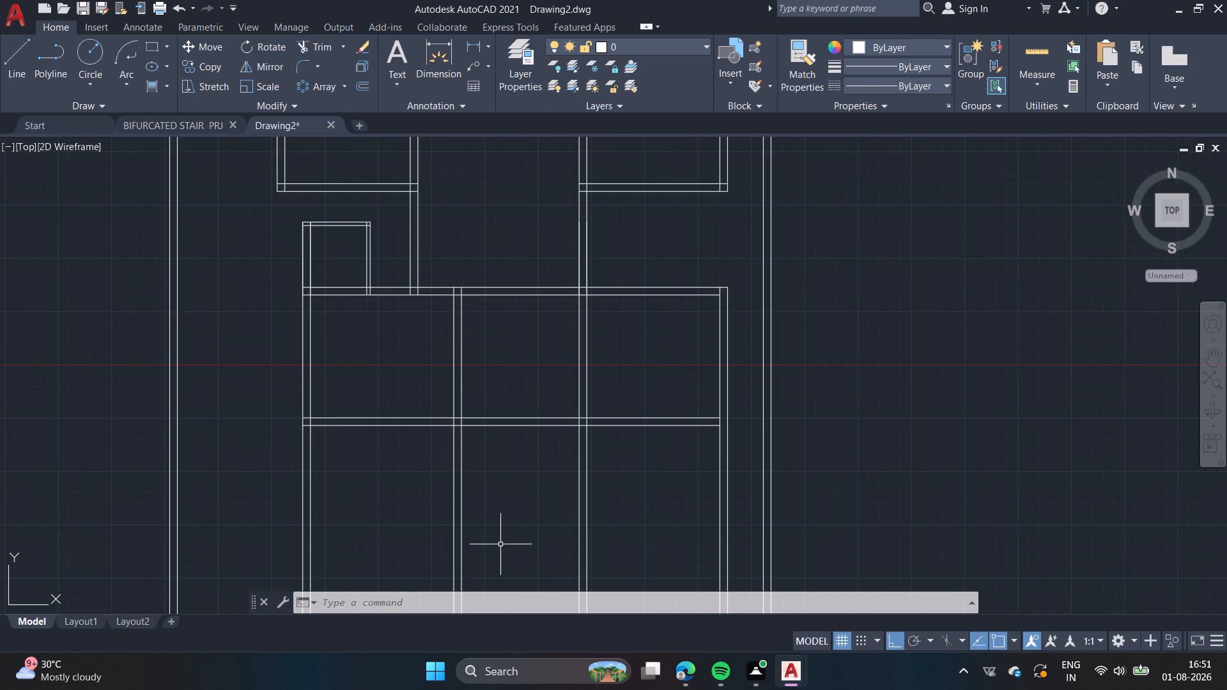
middle_click_drag(500, 545, 560, 367)
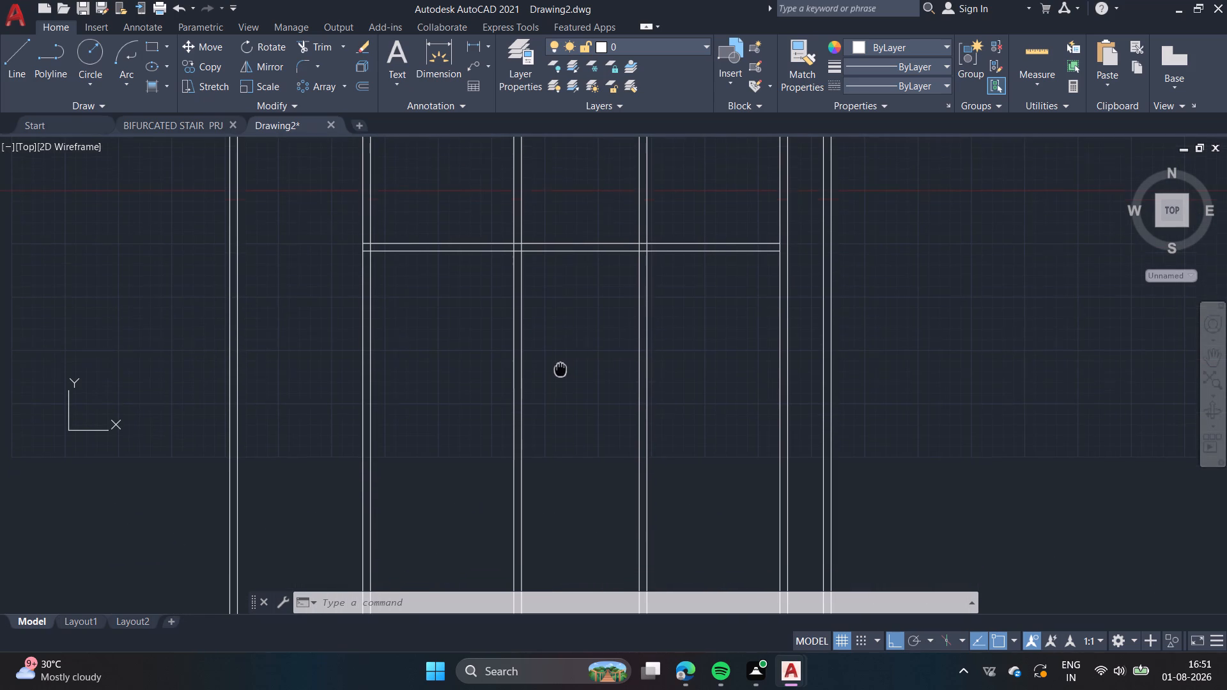
middle_click_drag(560, 367, 560, 362)
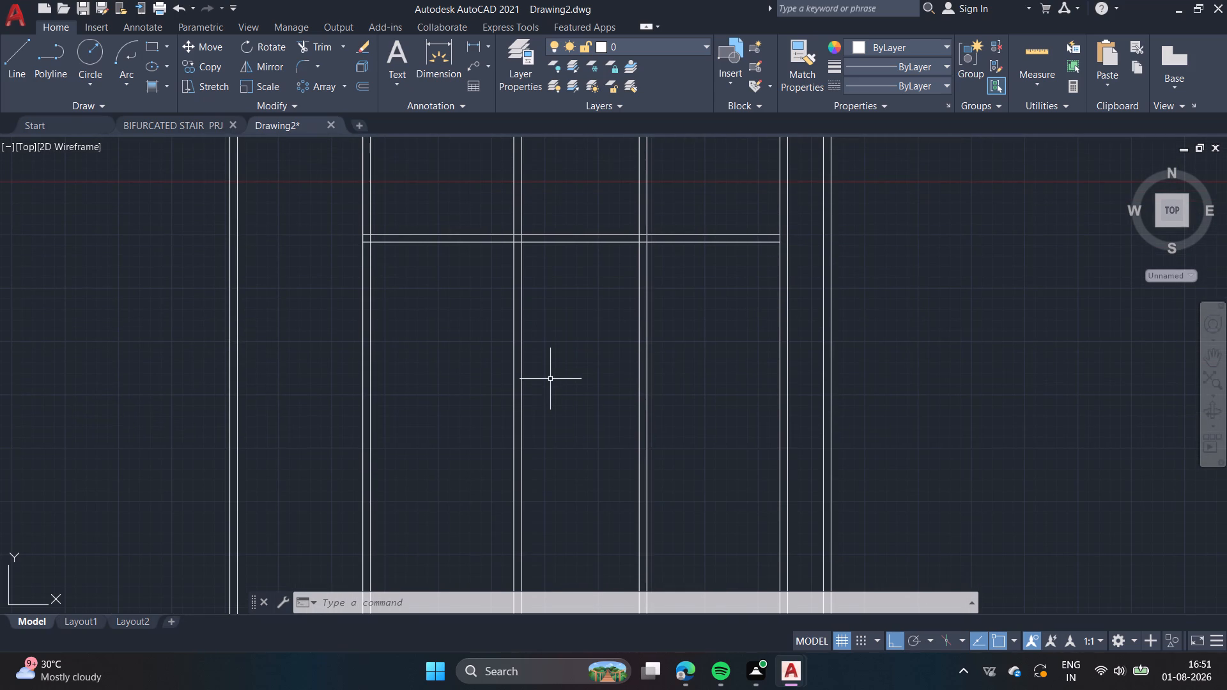
middle_click_drag(455, 302, 436, 438)
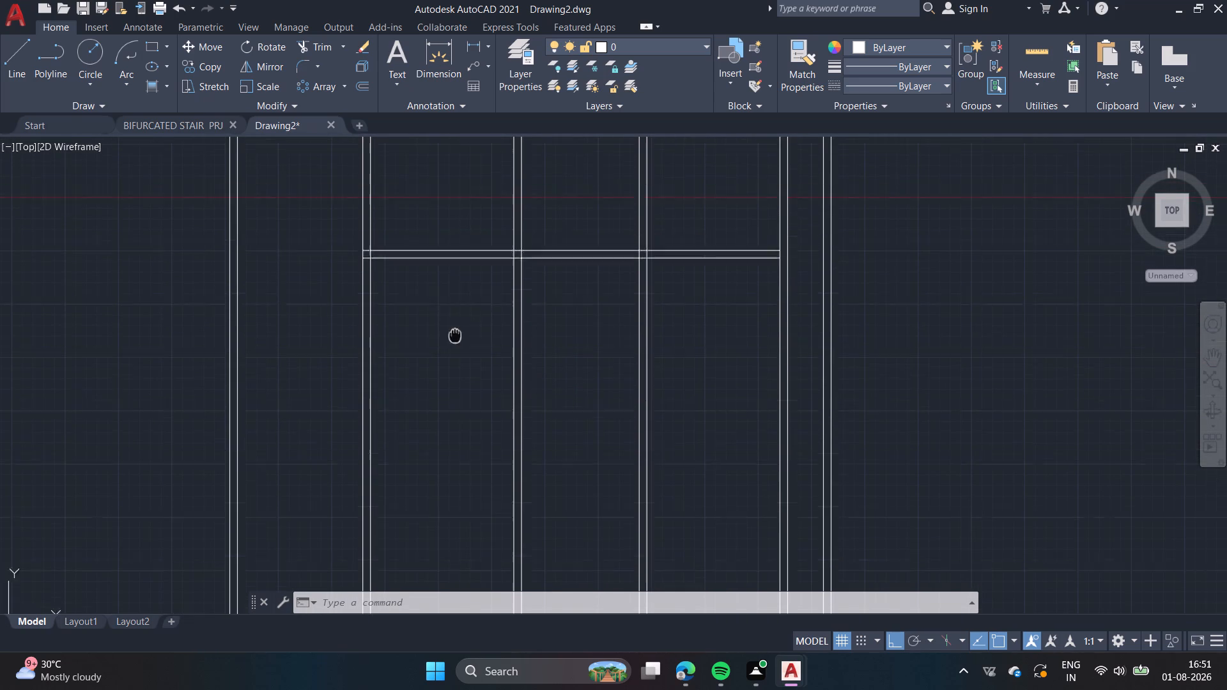
middle_click_drag(436, 438, 449, 376)
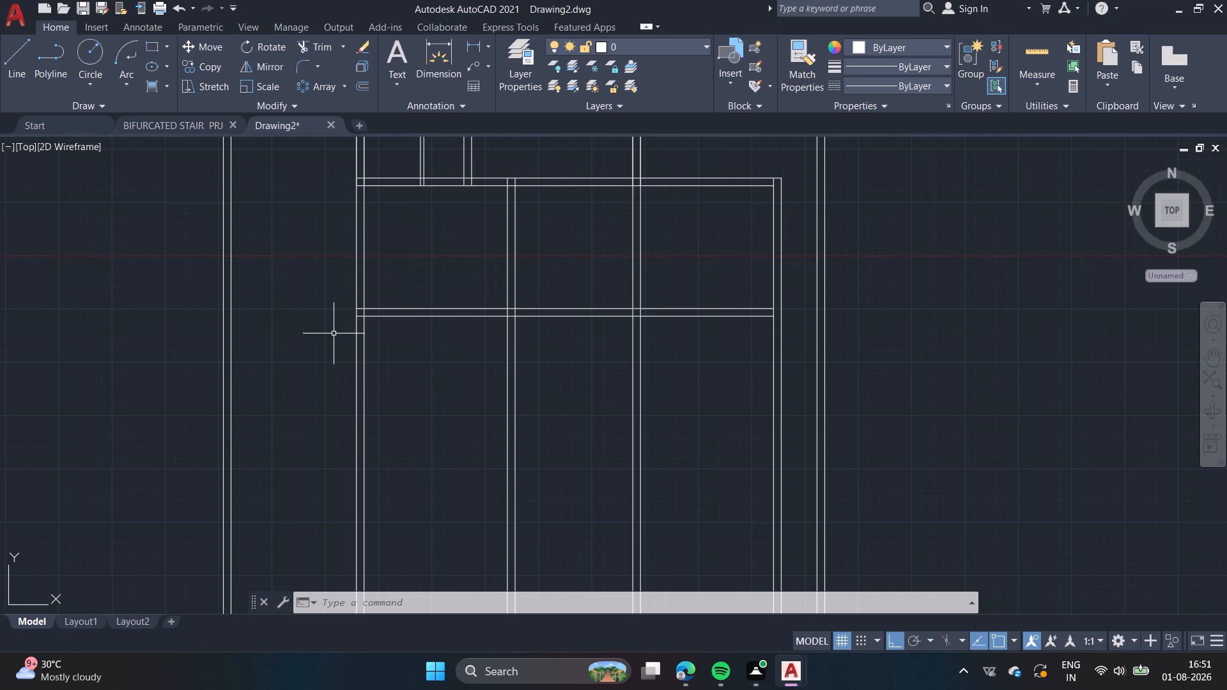
type("xl")
key("Return")
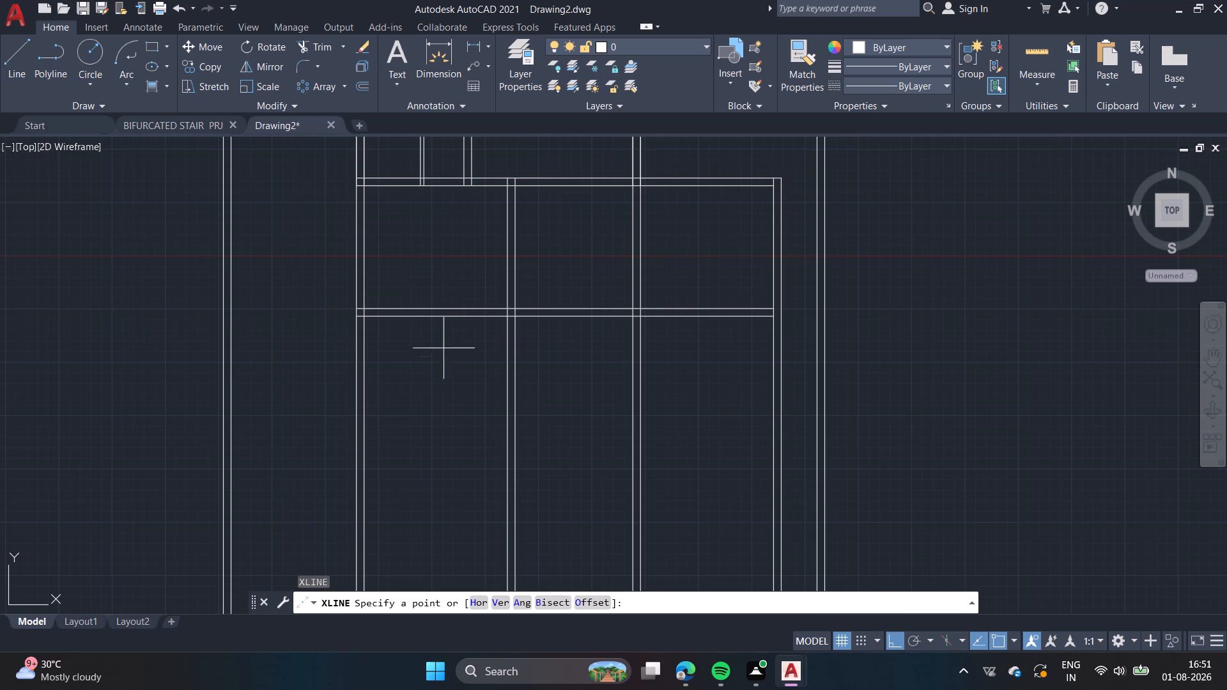
left_click(364, 349)
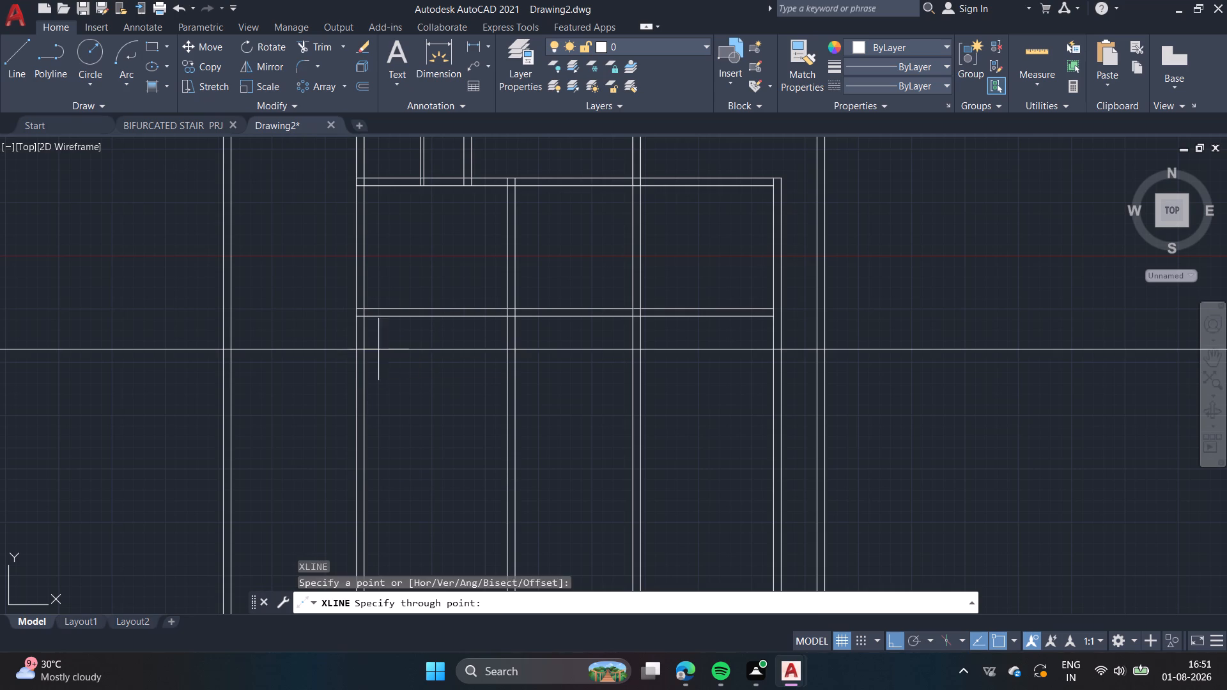
left_click(502, 349)
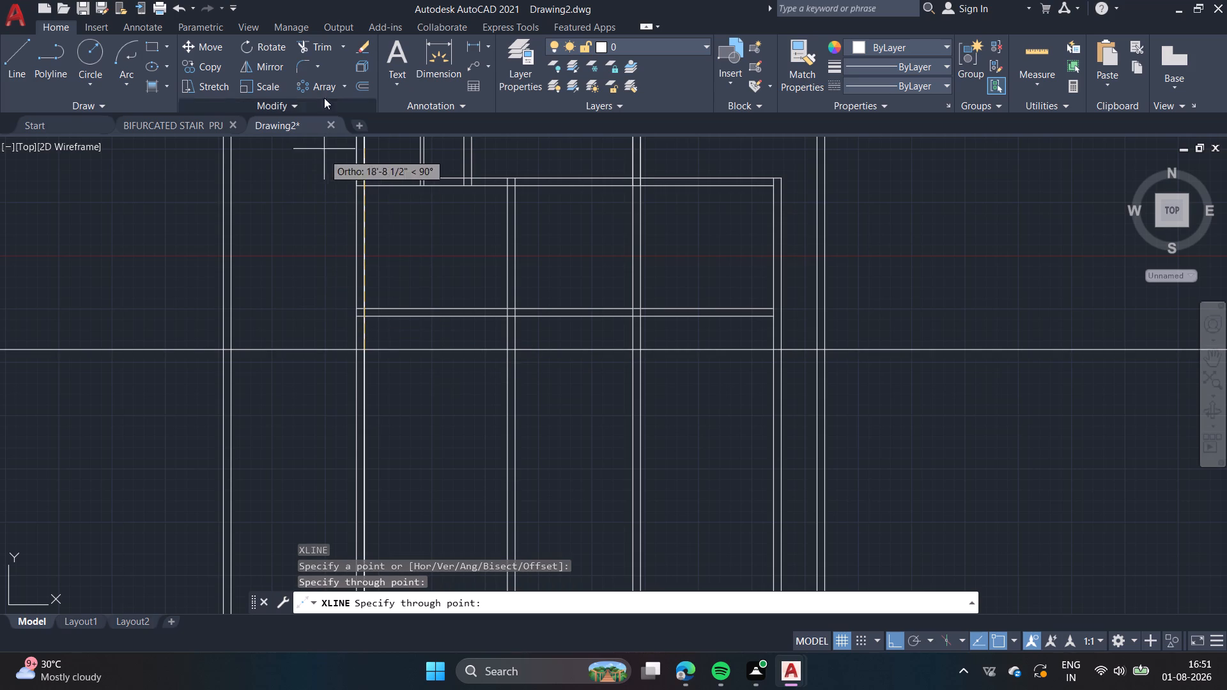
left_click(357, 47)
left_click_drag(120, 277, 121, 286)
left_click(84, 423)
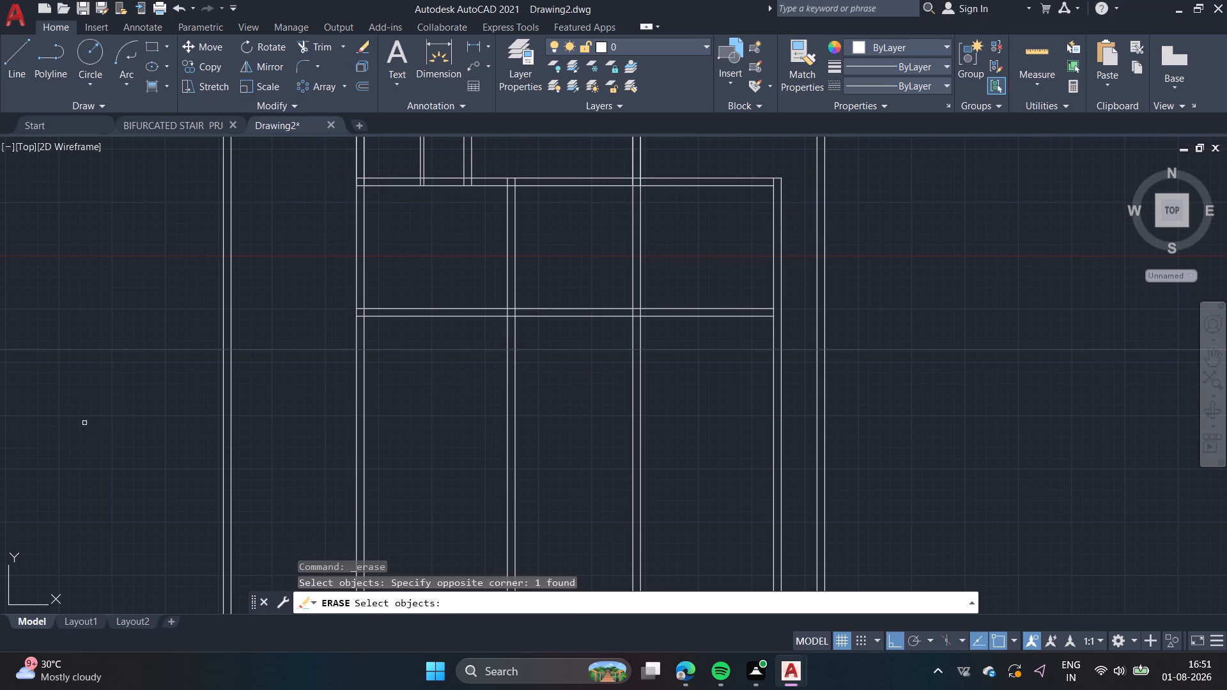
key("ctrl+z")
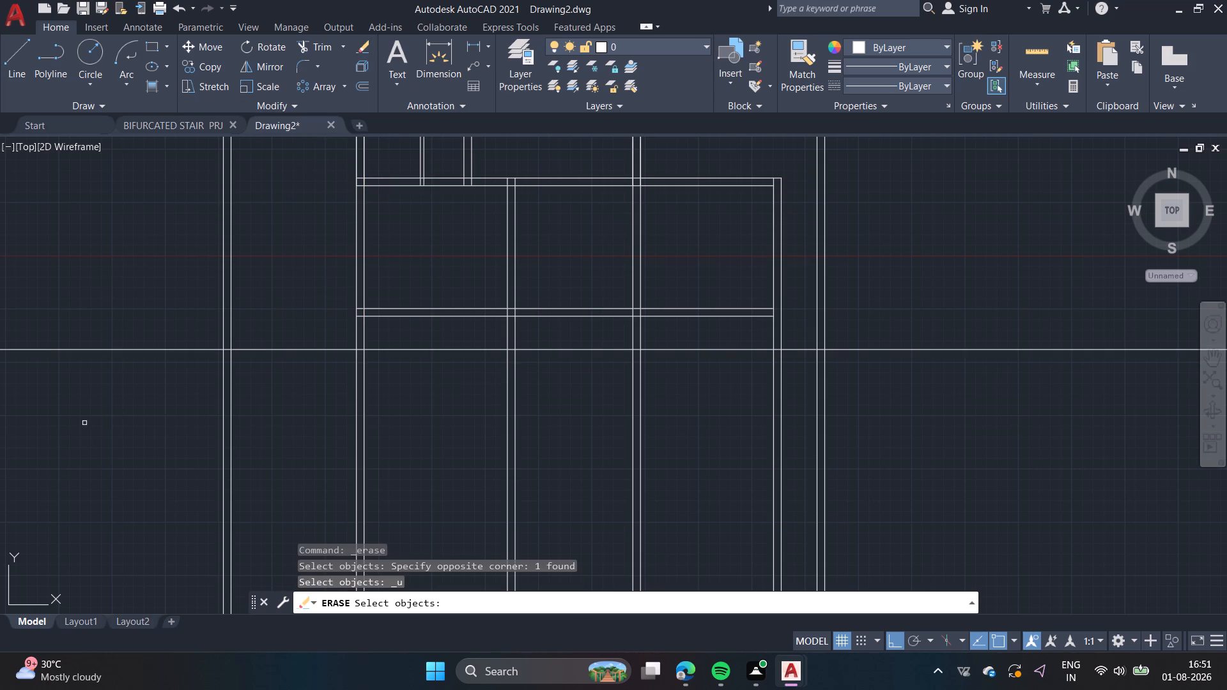
Trim the construction line outside the building's outer west and east walls, including beyond the boundary walls.
left_click(311, 43)
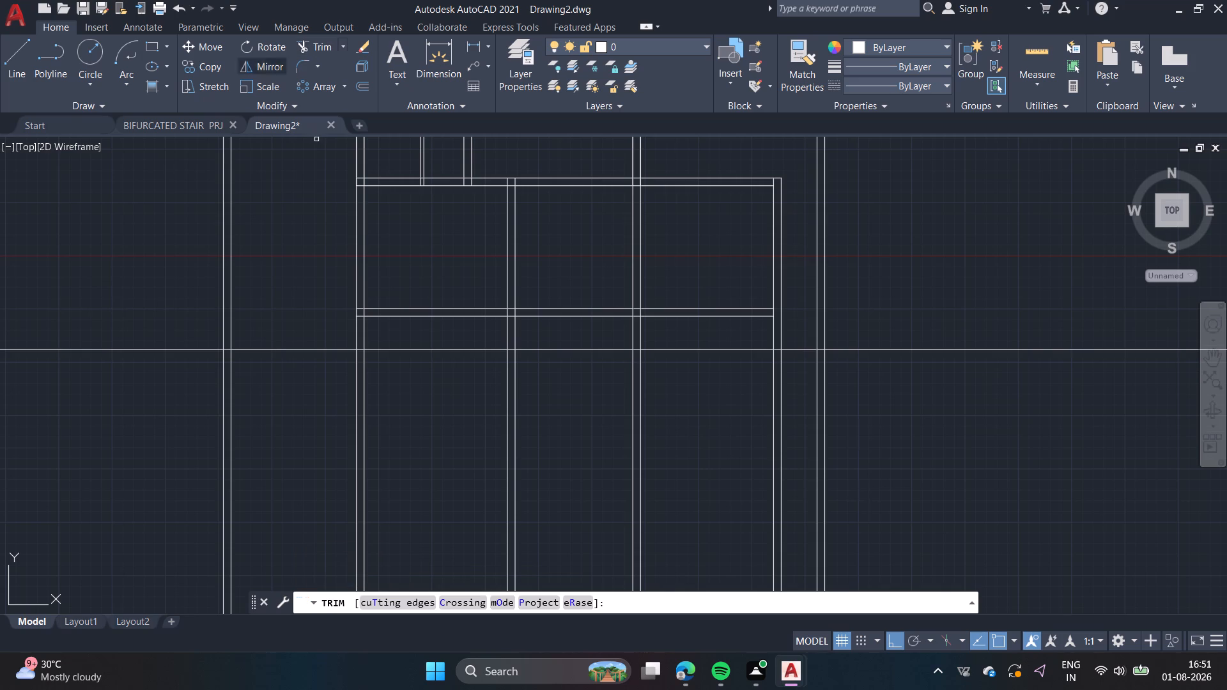
left_click(121, 351)
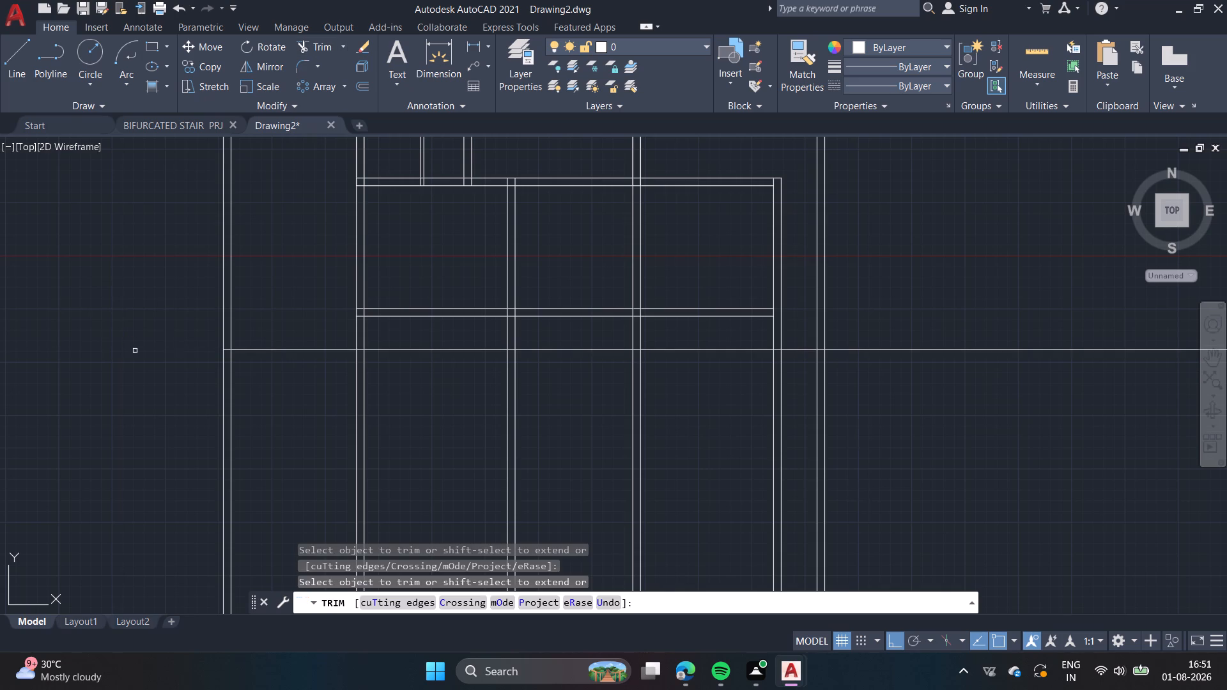
left_click(286, 348)
left_click(802, 350)
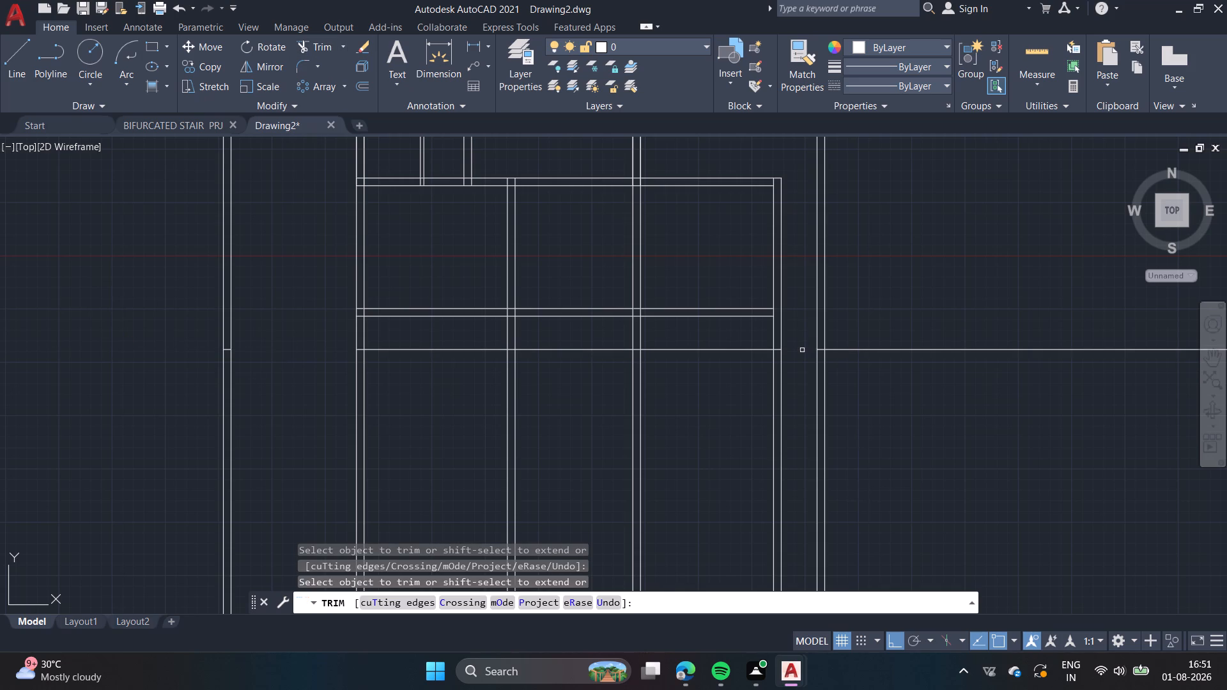
left_click(844, 349)
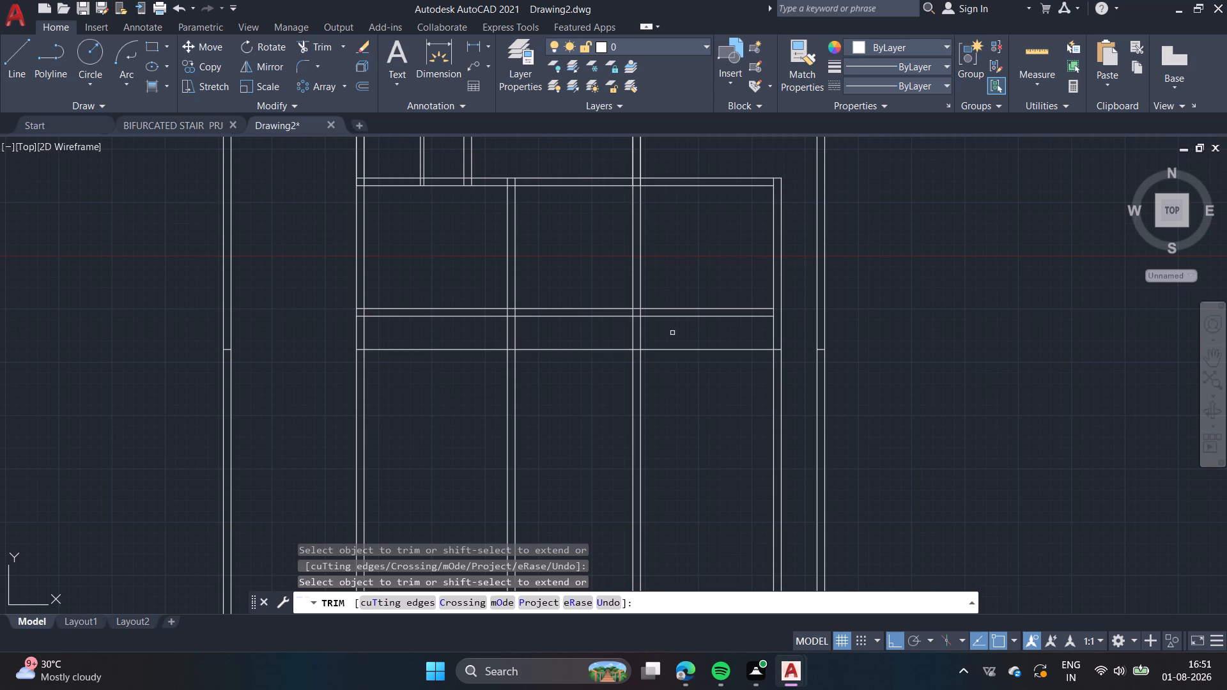
key("Escape")
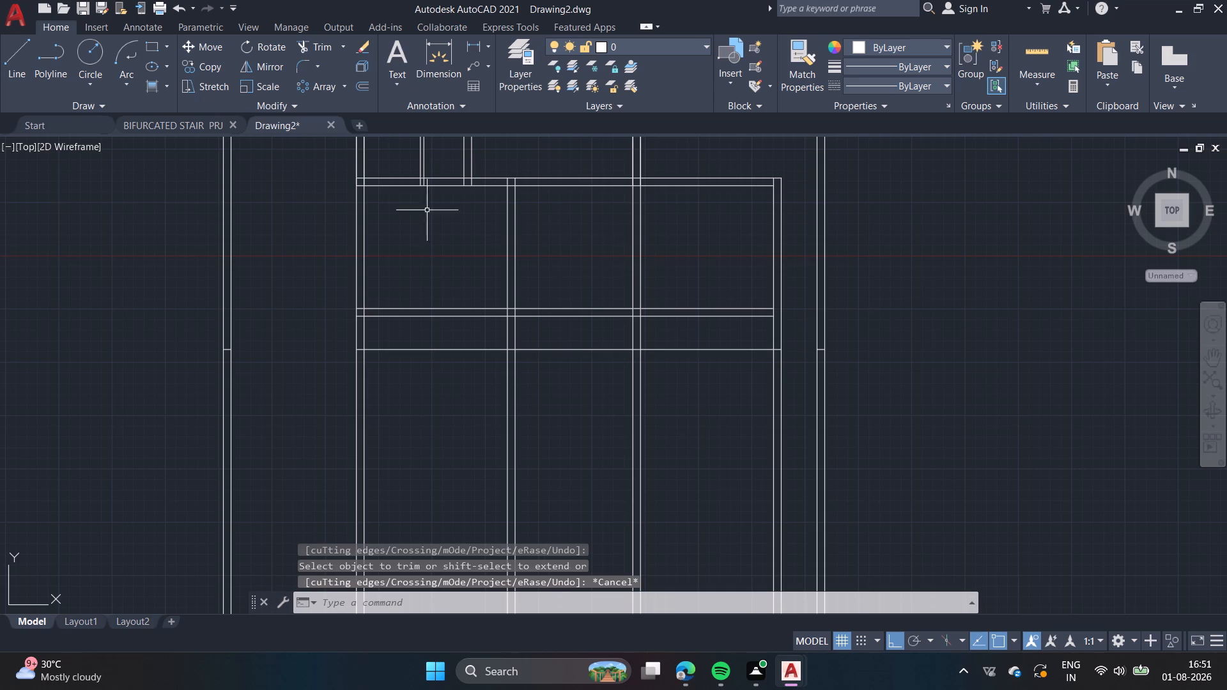
Trim the west wall's inner face within the cross wall and both cross-wall faces across the middle bay.
left_click(300, 42)
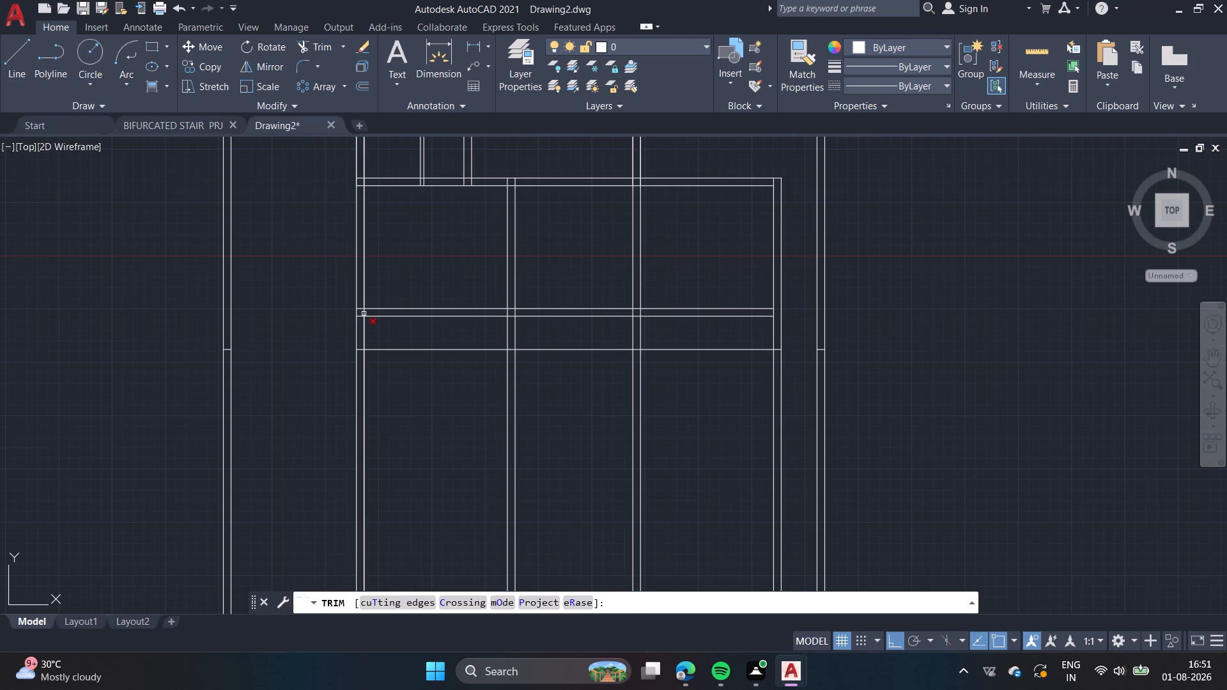
scroll(369, 342, "up", 1)
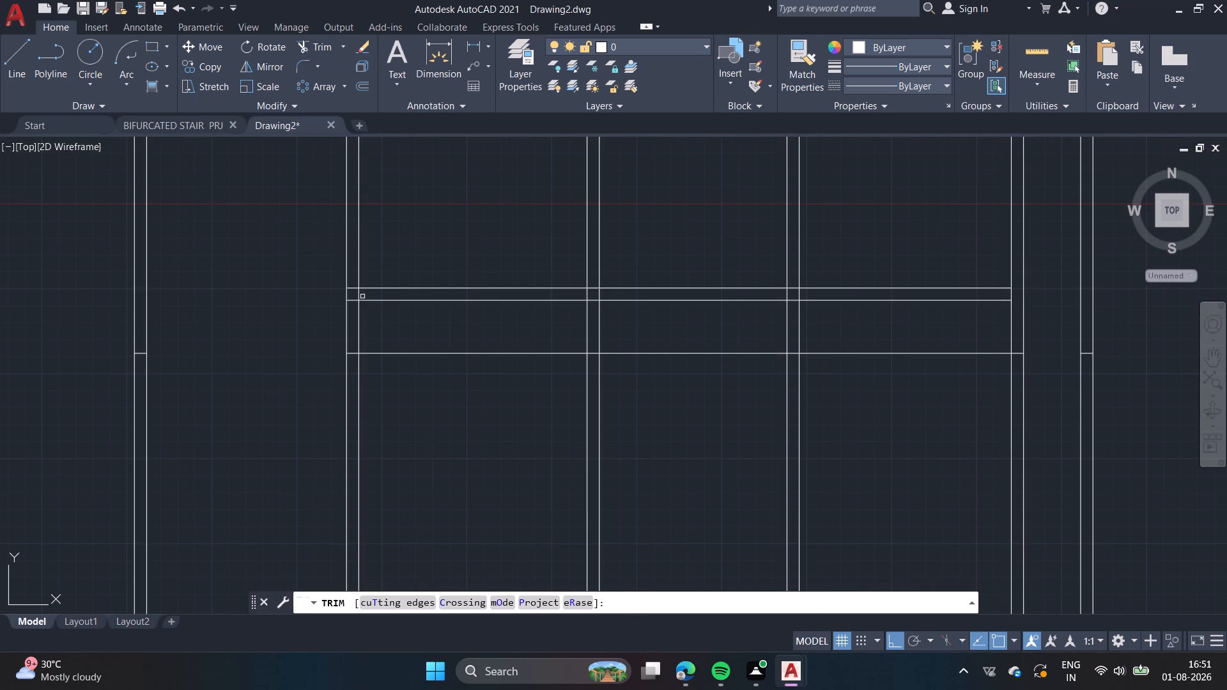
left_click(359, 296)
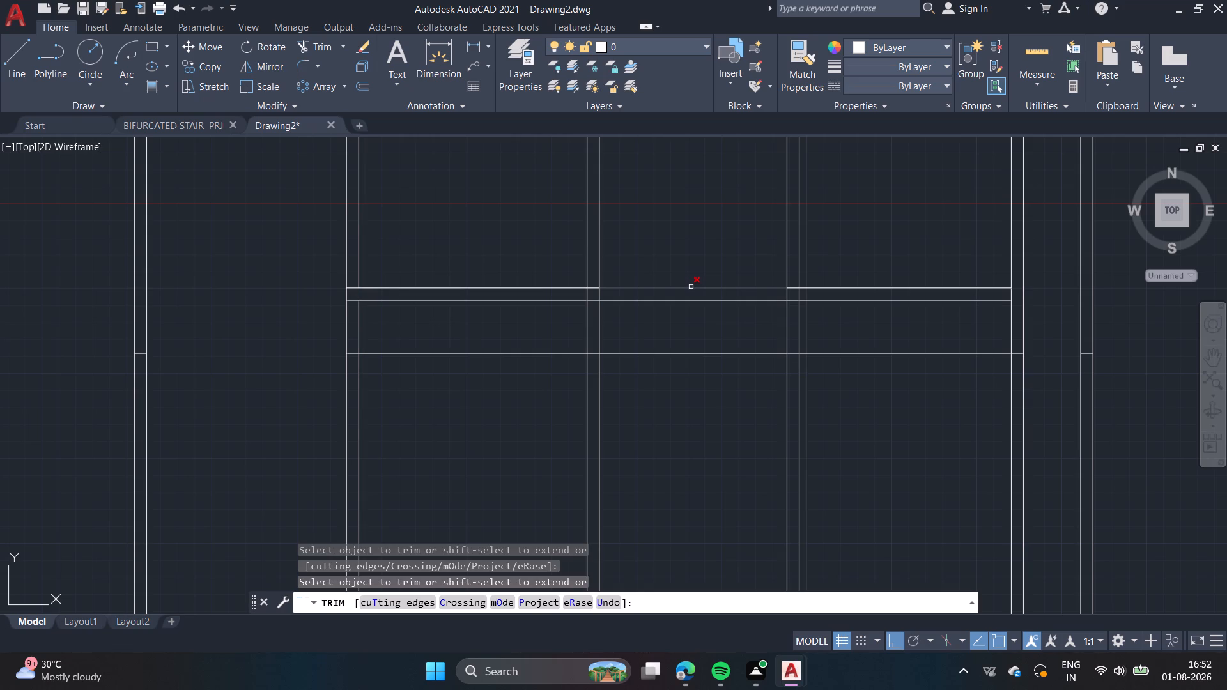
left_click(691, 287)
left_click(686, 301)
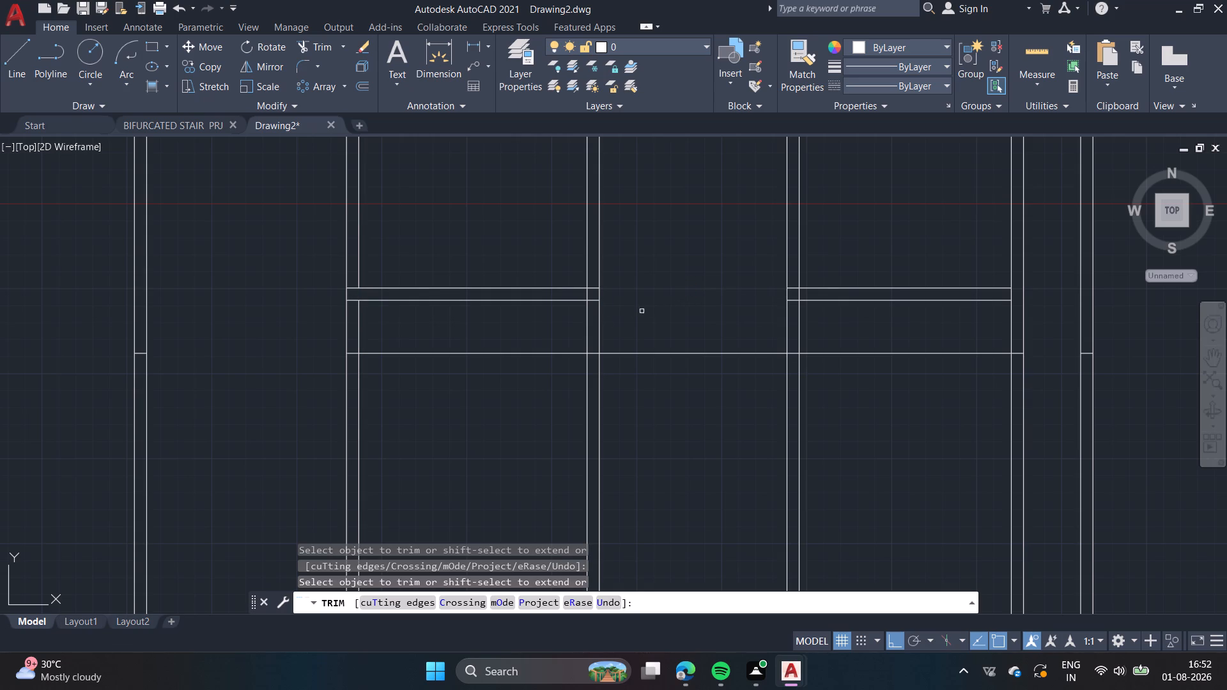
Trim both dividing walls and the east wall's inner face south of the cross wall down to the horizontal line, plus the east boundary wall stub.
left_click(586, 326)
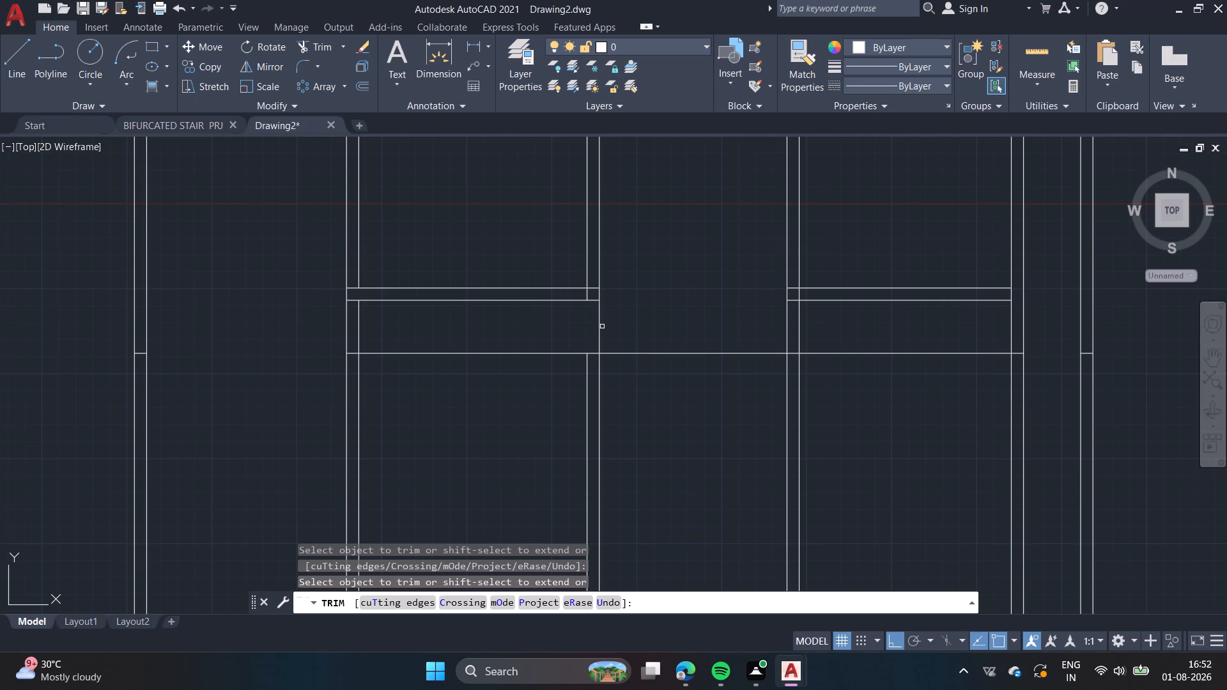
left_click(598, 326)
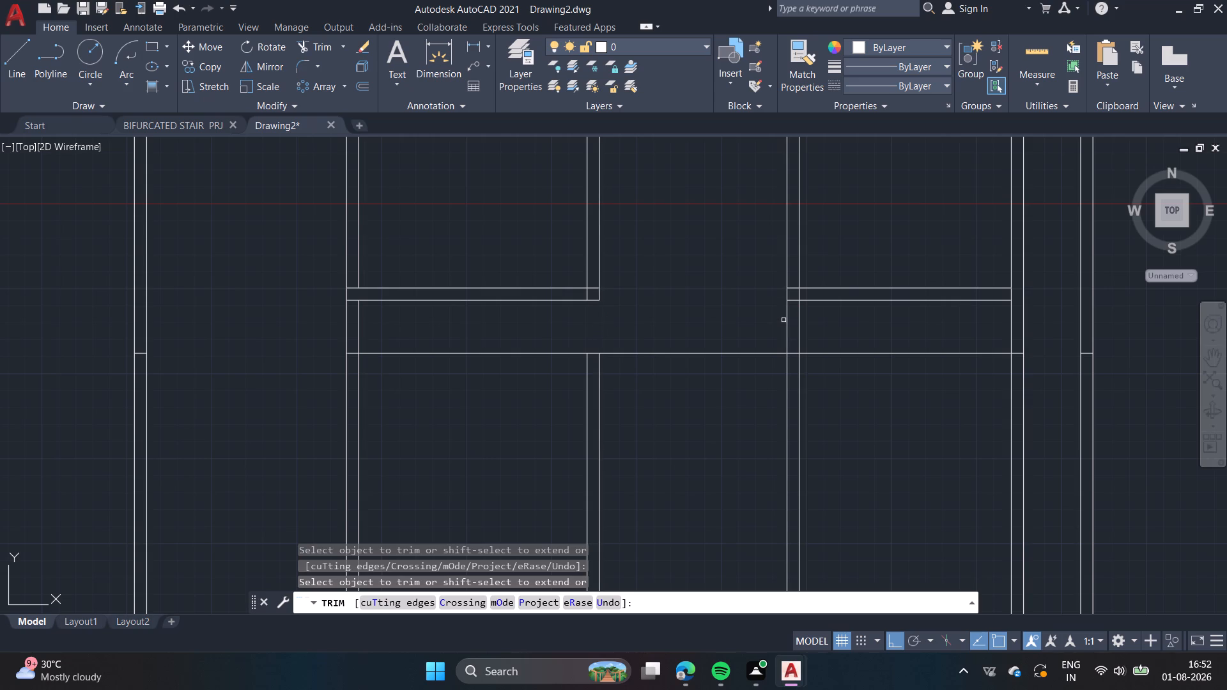
left_click(787, 320)
left_click(799, 320)
left_click(1012, 293)
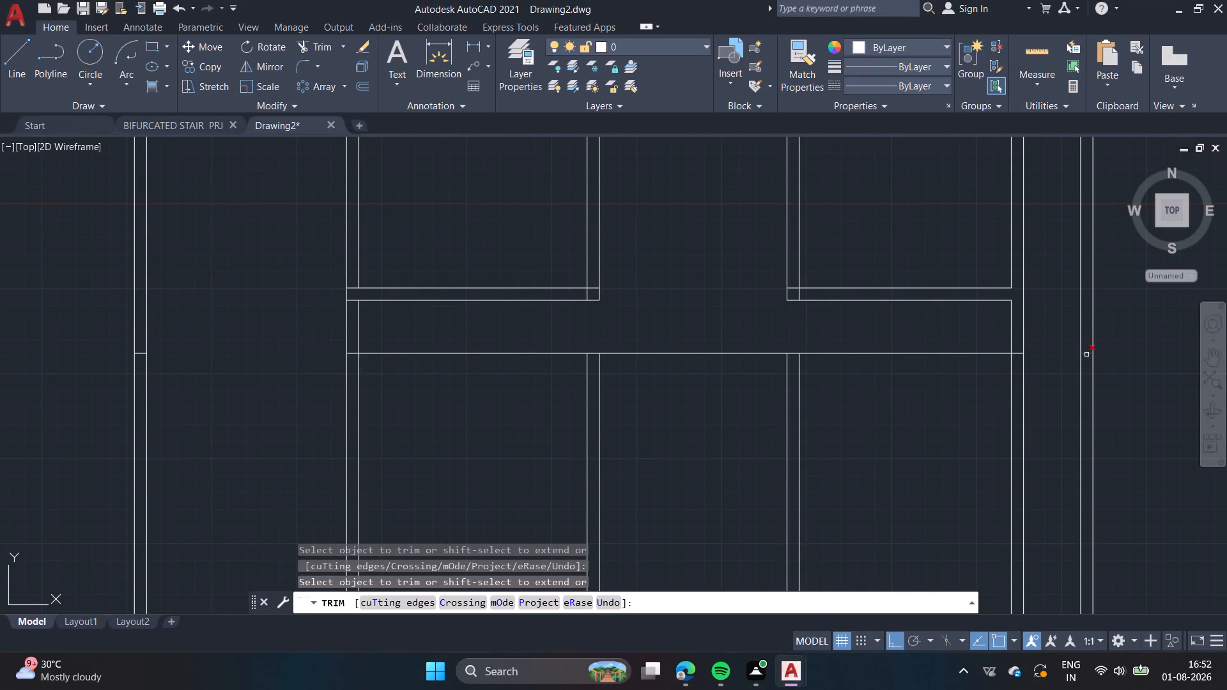
left_click(1086, 355)
left_click(1012, 325)
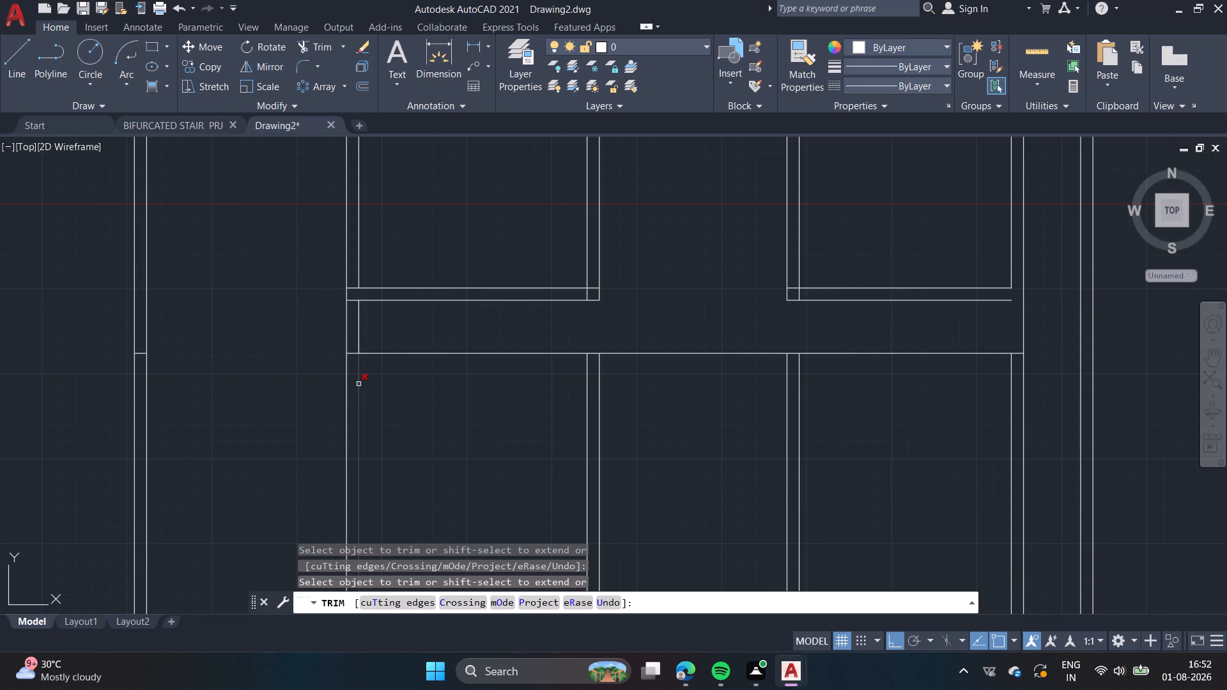
Trim away all the building's west, dividing and east wall lines south of the lower horizontal line.
left_click(359, 384)
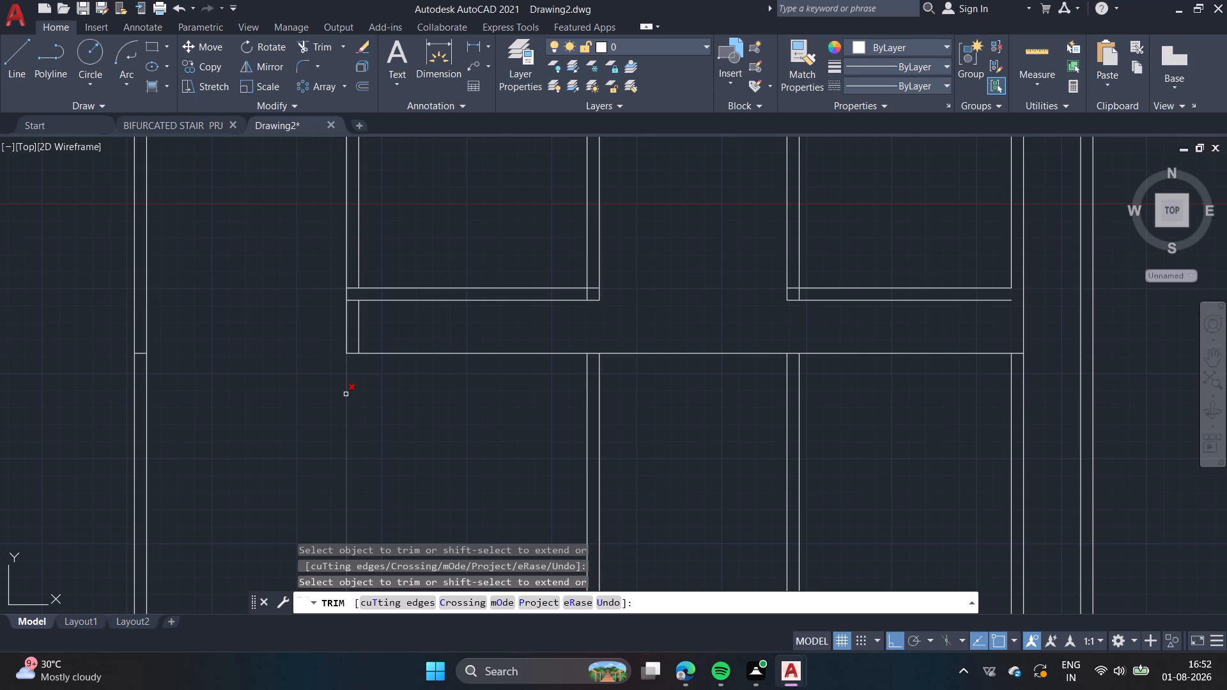
left_click(346, 394)
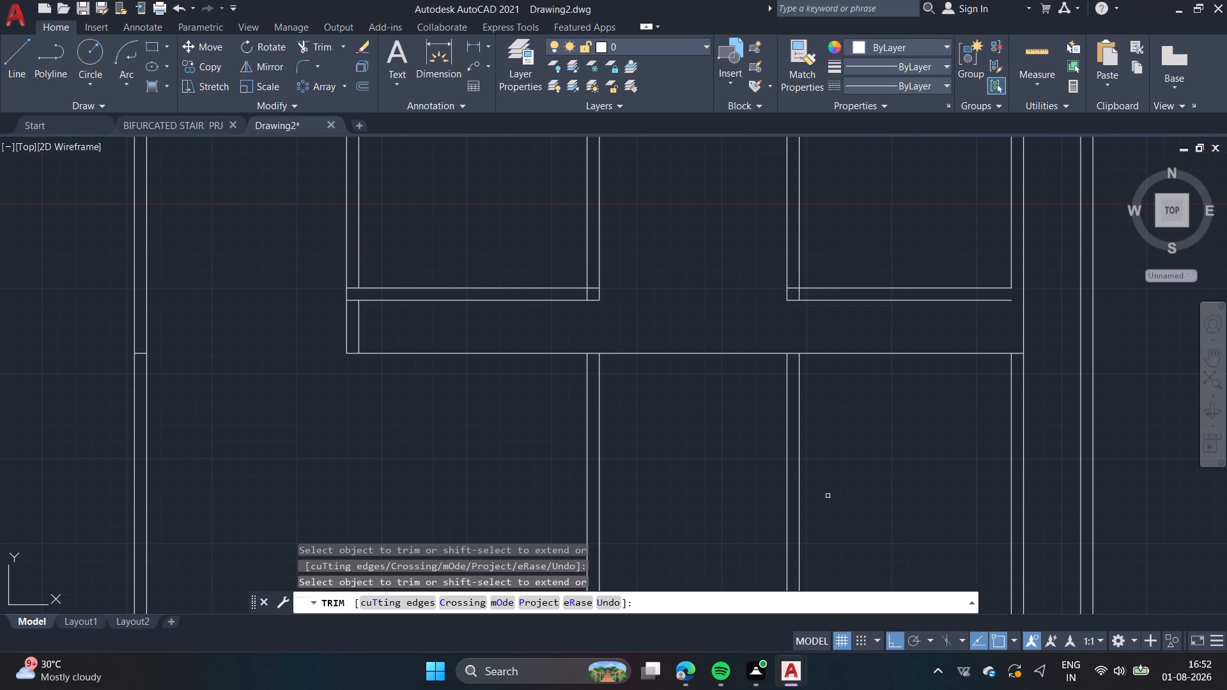
left_click(1056, 468)
left_click(560, 457)
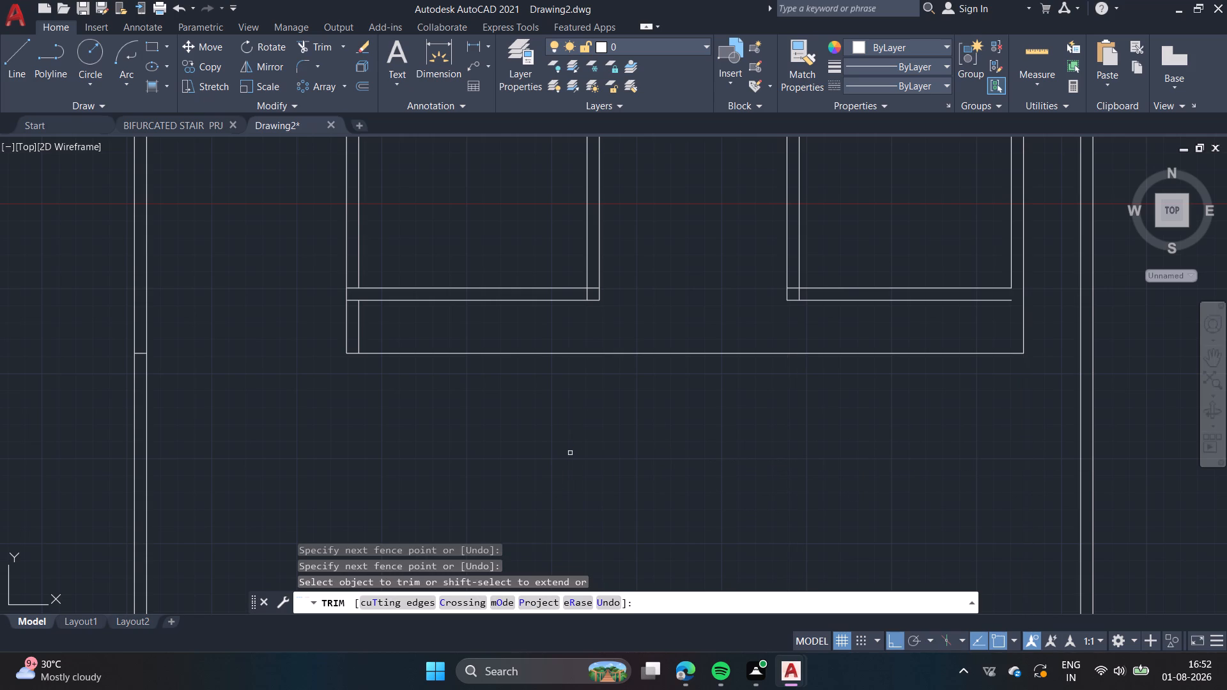
key("Escape")
Extend the south face of the eastern cross wall to the outer face of the east wall.
type("ex")
key("space")
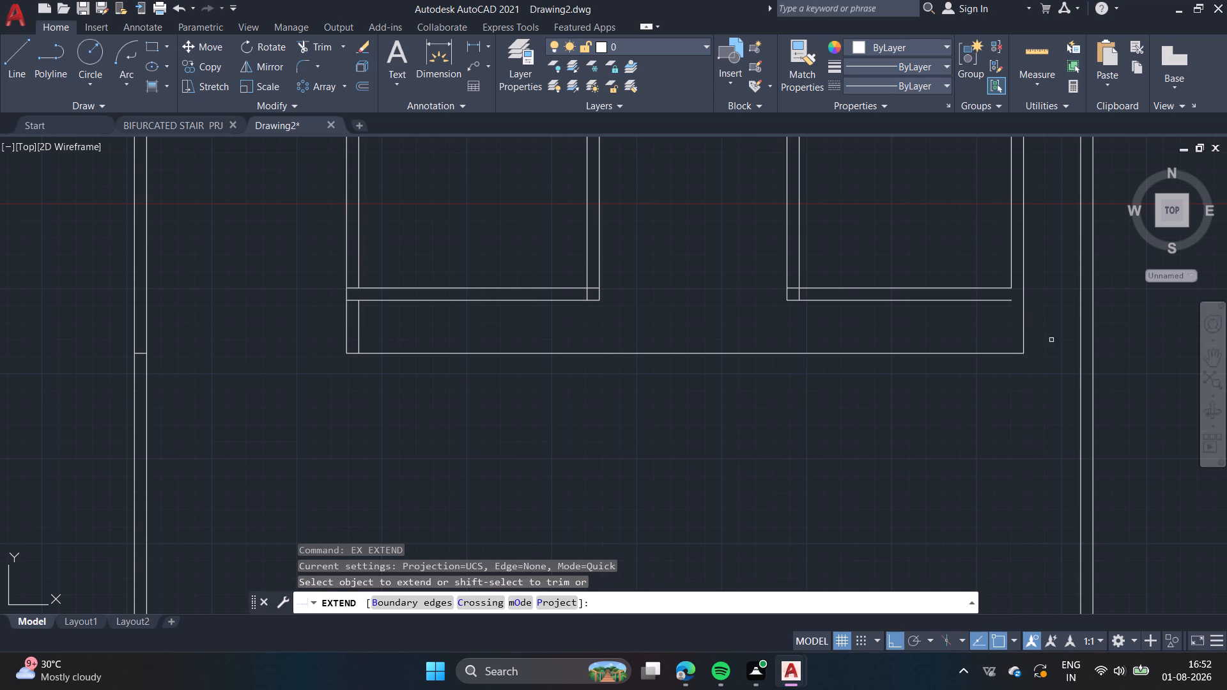
left_click(1002, 300)
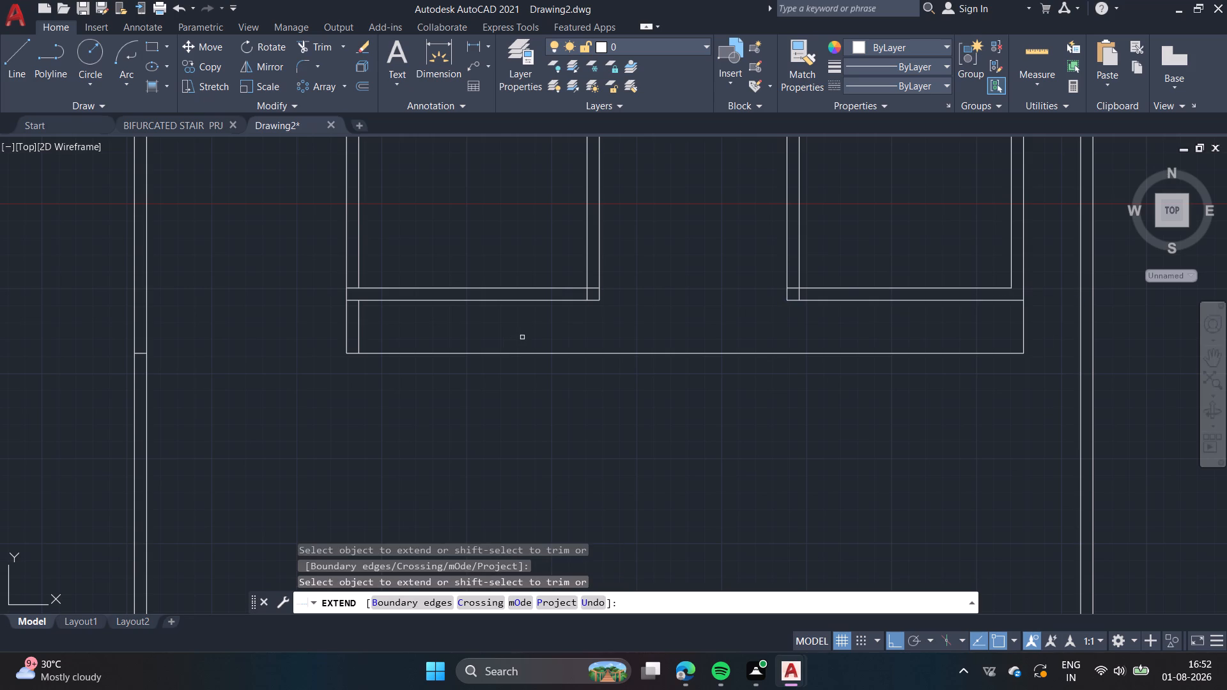
key("Escape")
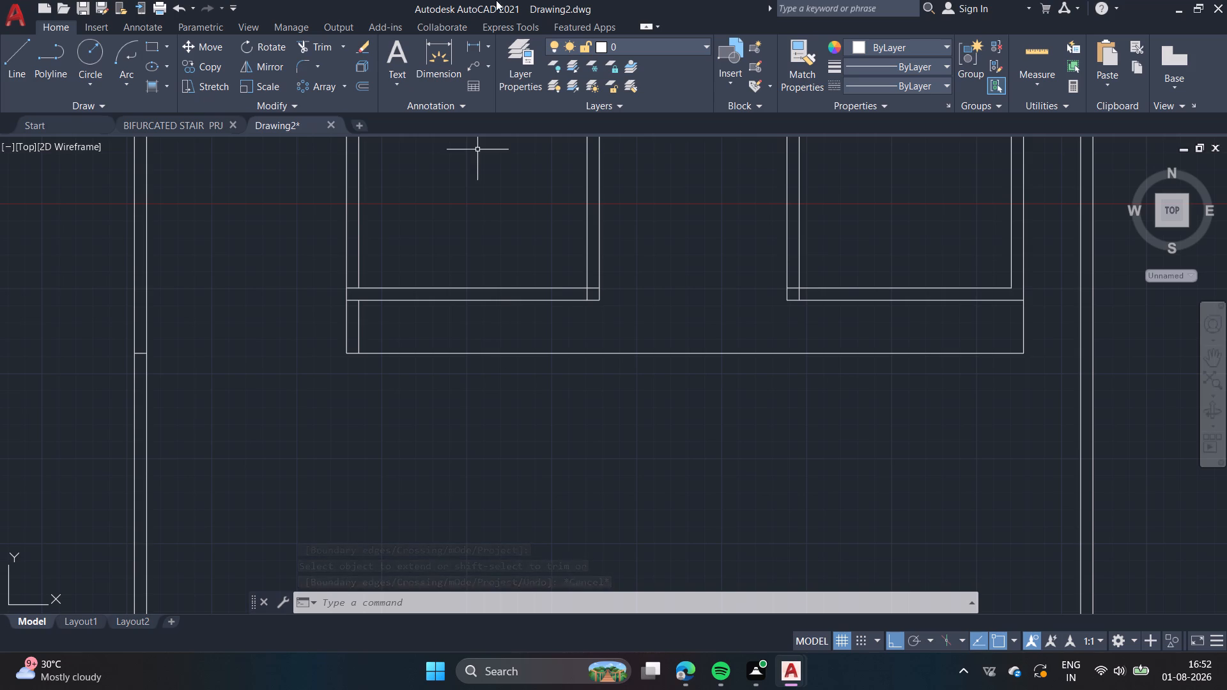
Offset the short inner line of the west wall, south of the cross wall, 17' to the east.
left_click(358, 79)
left_click(357, 323)
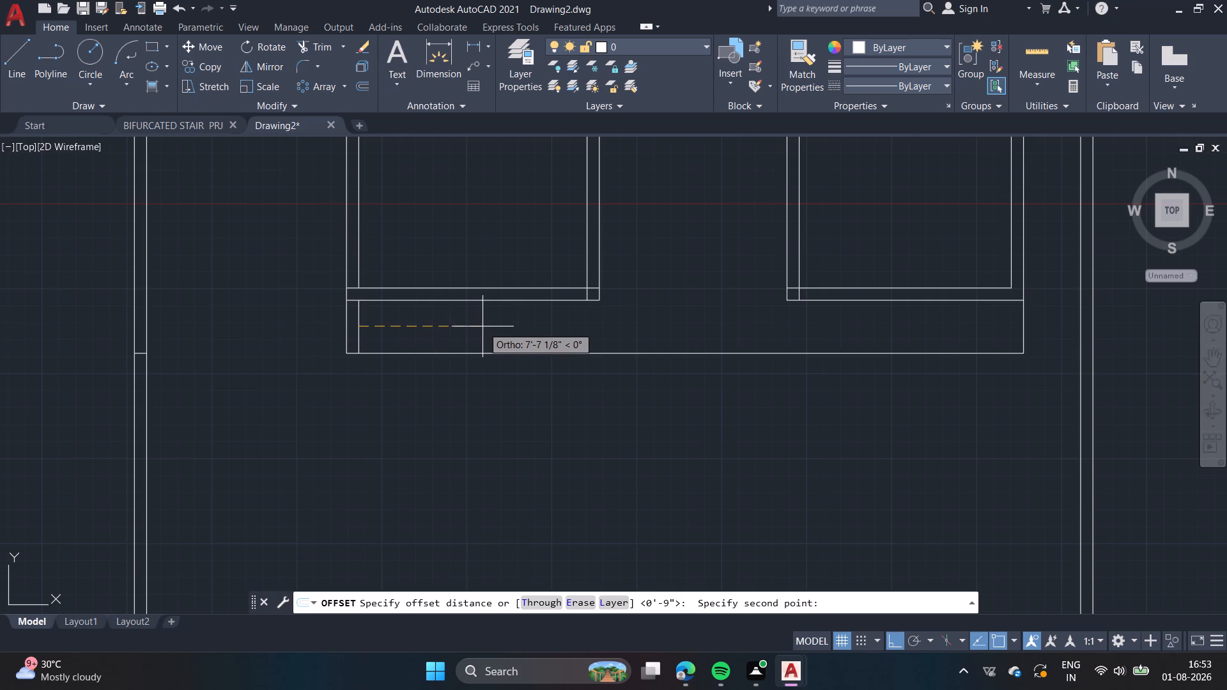
type("17")
key("apostrophe")
key("Return")
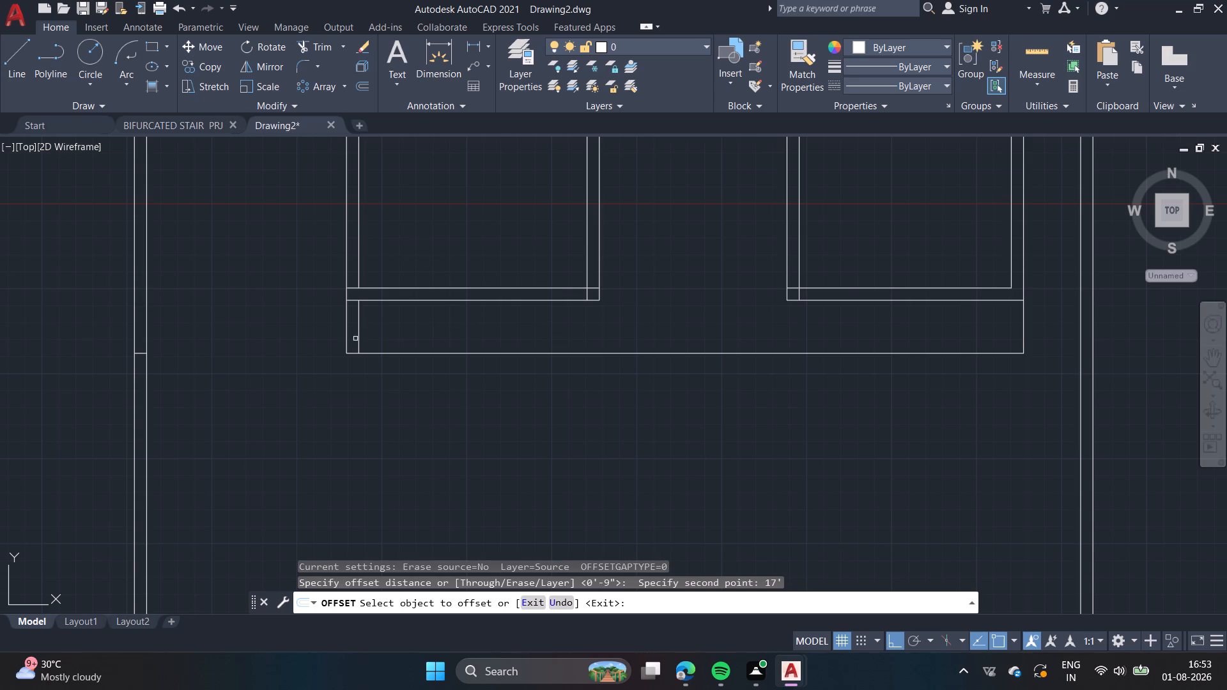
left_click(357, 335)
left_click(516, 329)
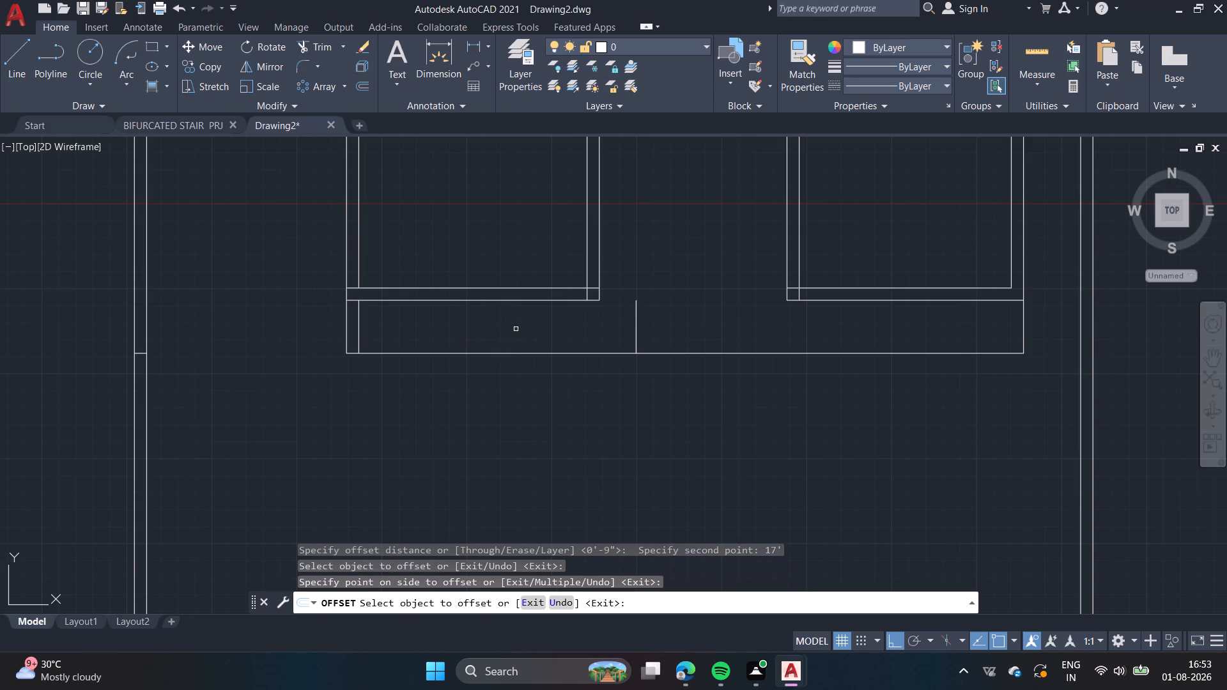
key("Escape")
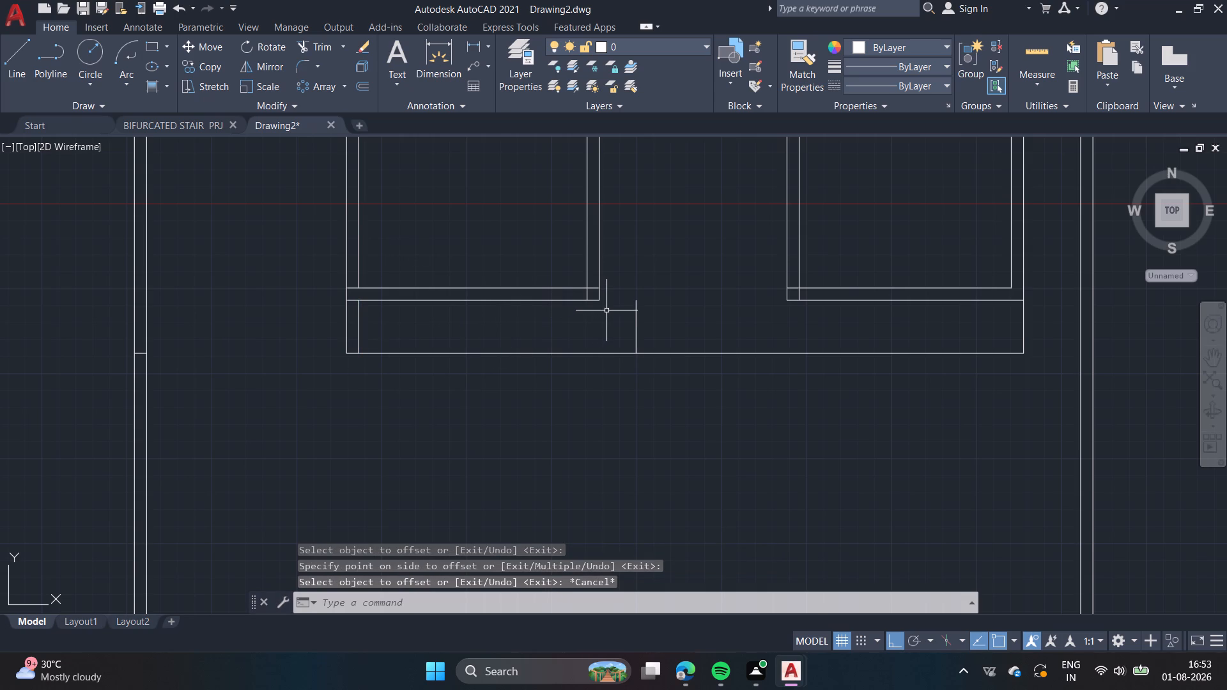
Offset the new short vertical line in the middle bay 6' to the east.
key("space")
left_click(636, 316)
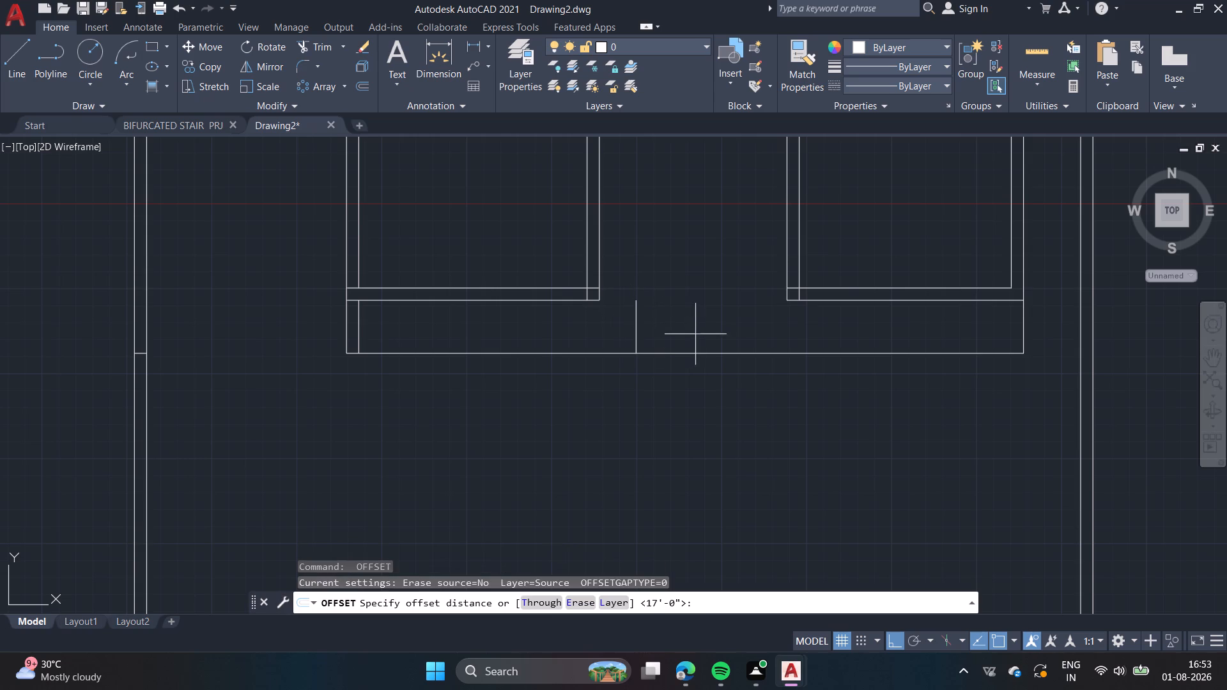
left_click(636, 332)
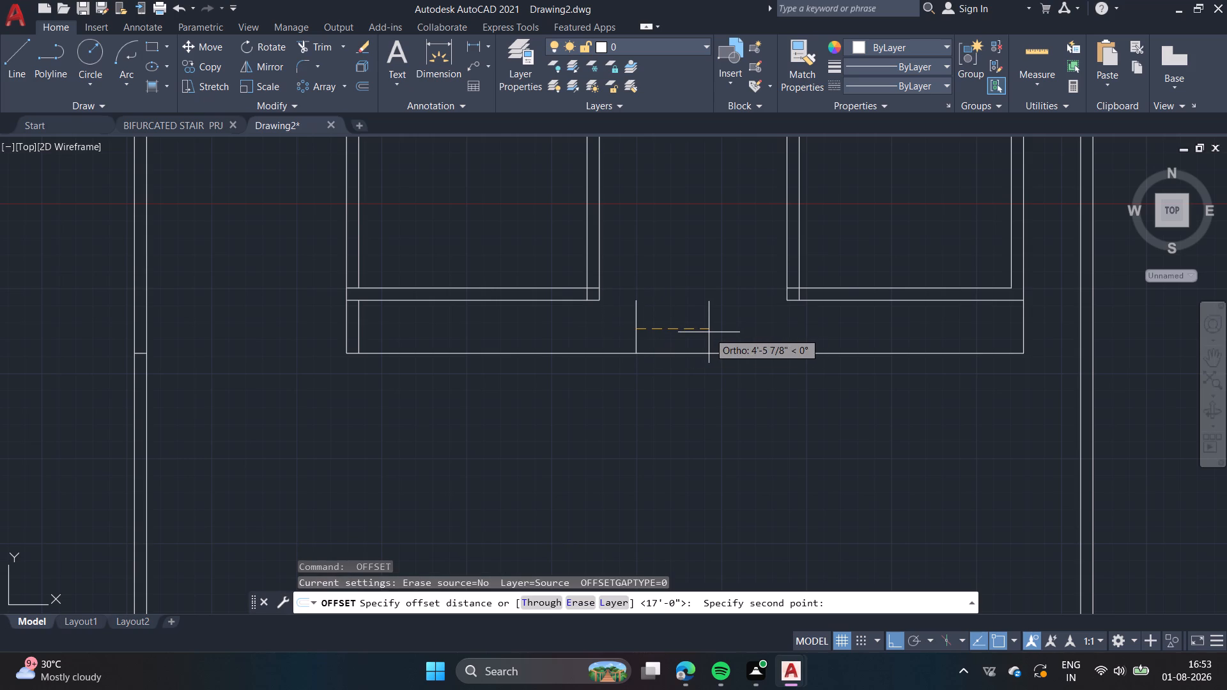
type("6'")
key("space")
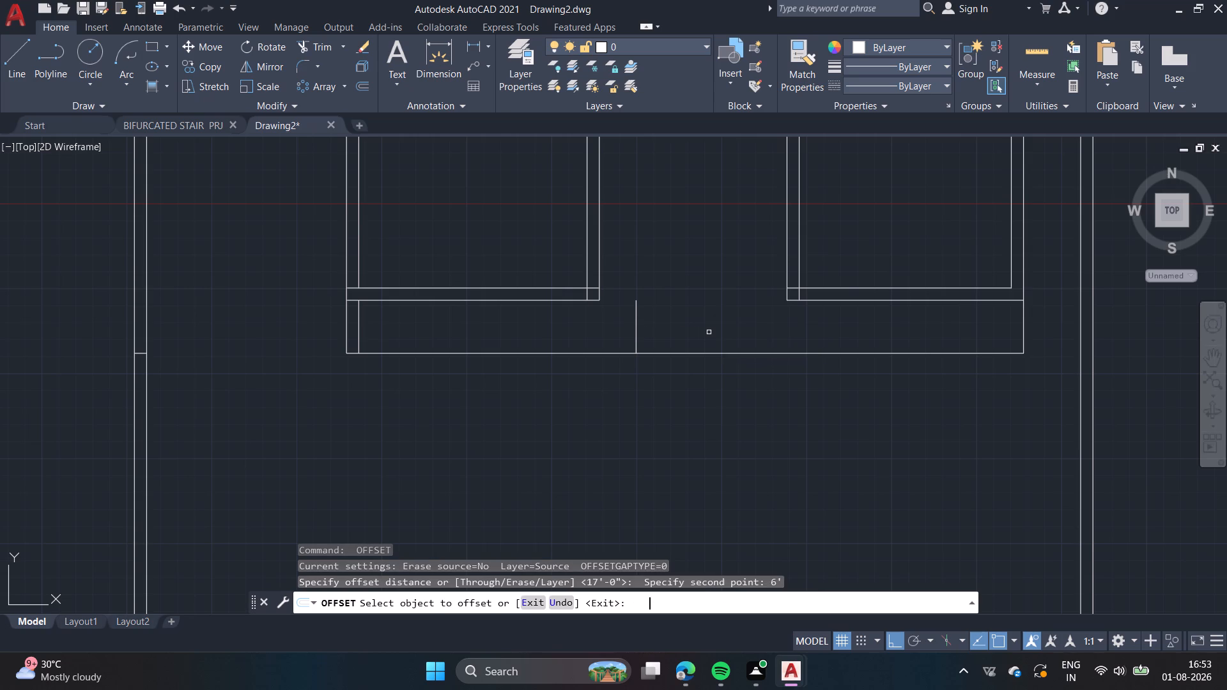
left_click(635, 329)
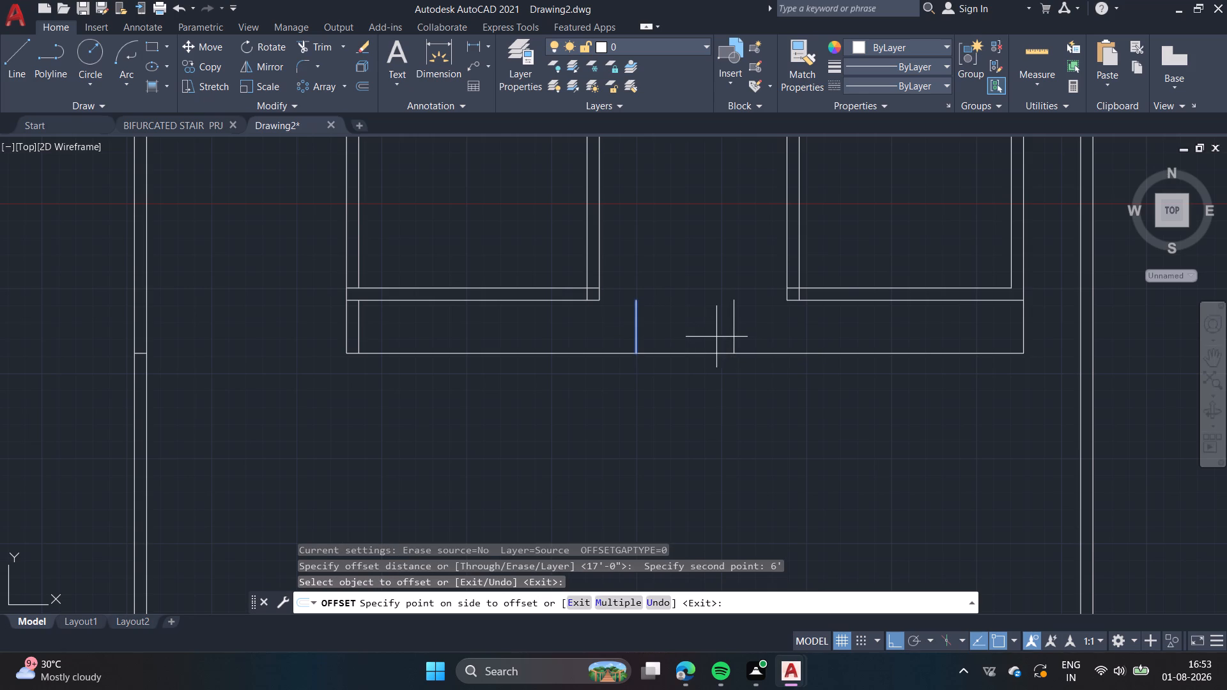
left_click(716, 337)
key("Escape")
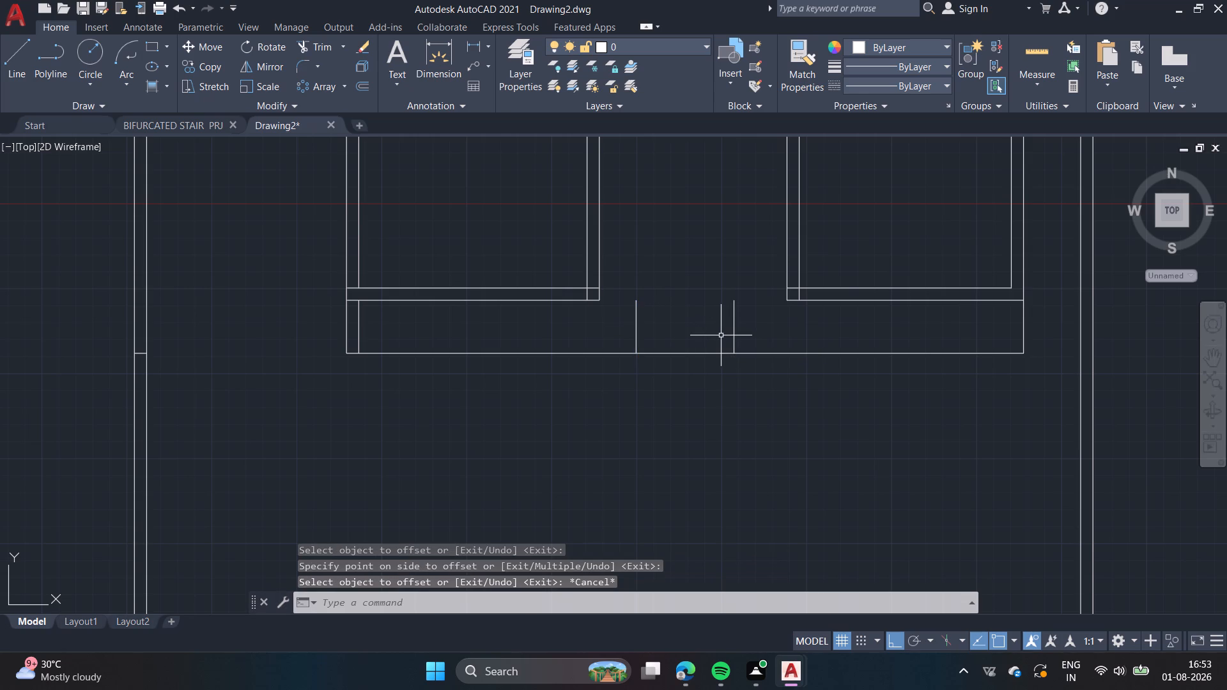
Extend the south faces of the eastern and western cross walls to the two short vertical lines in the middle bay.
type("ex")
key("space")
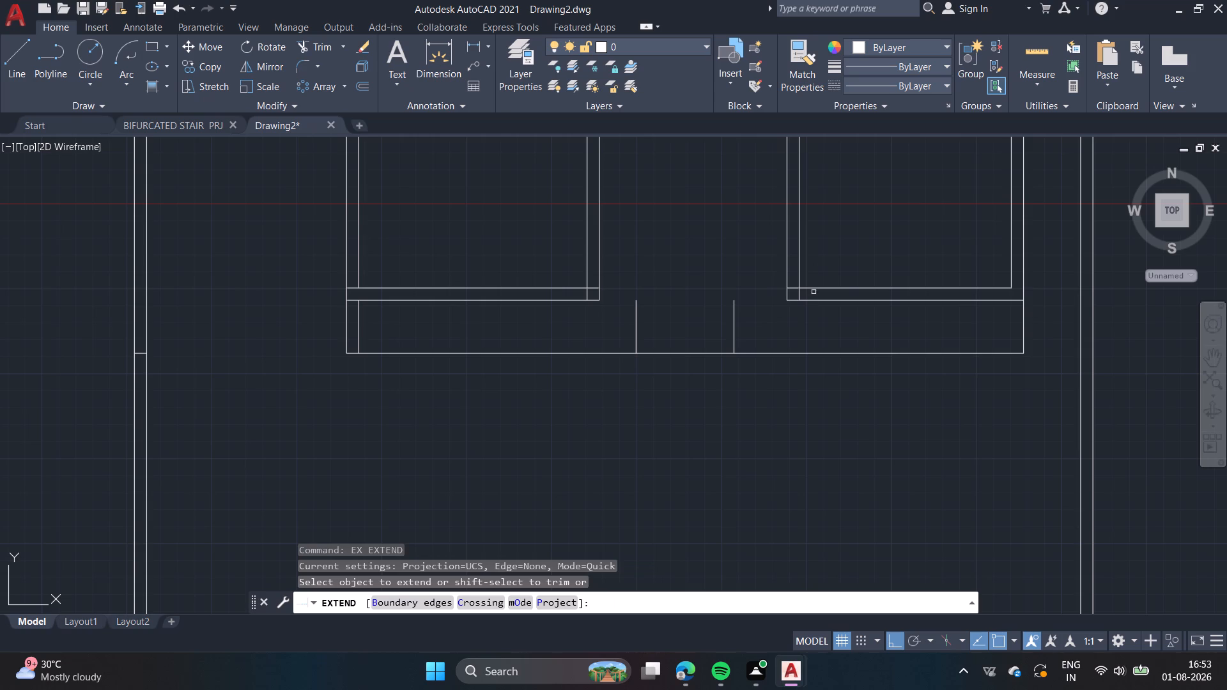
left_click(791, 300)
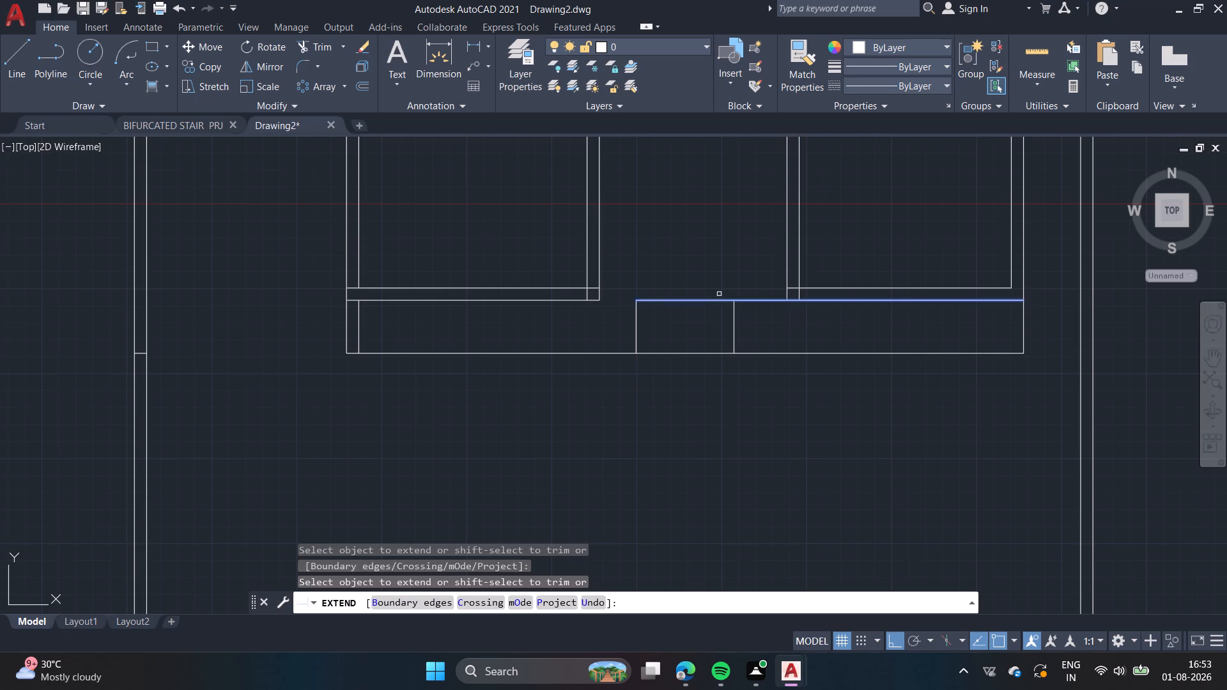
left_click(591, 298)
key("Escape")
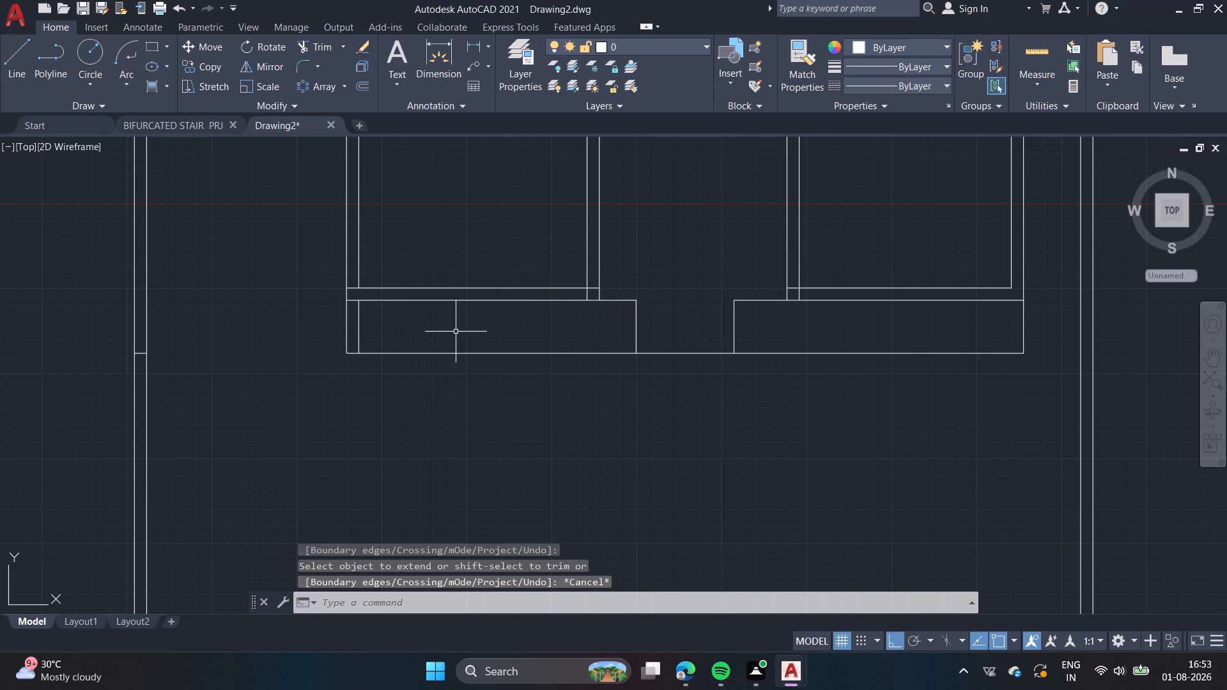
Delete the short inner line of the west wall south of the western cross wall.
left_click(355, 326)
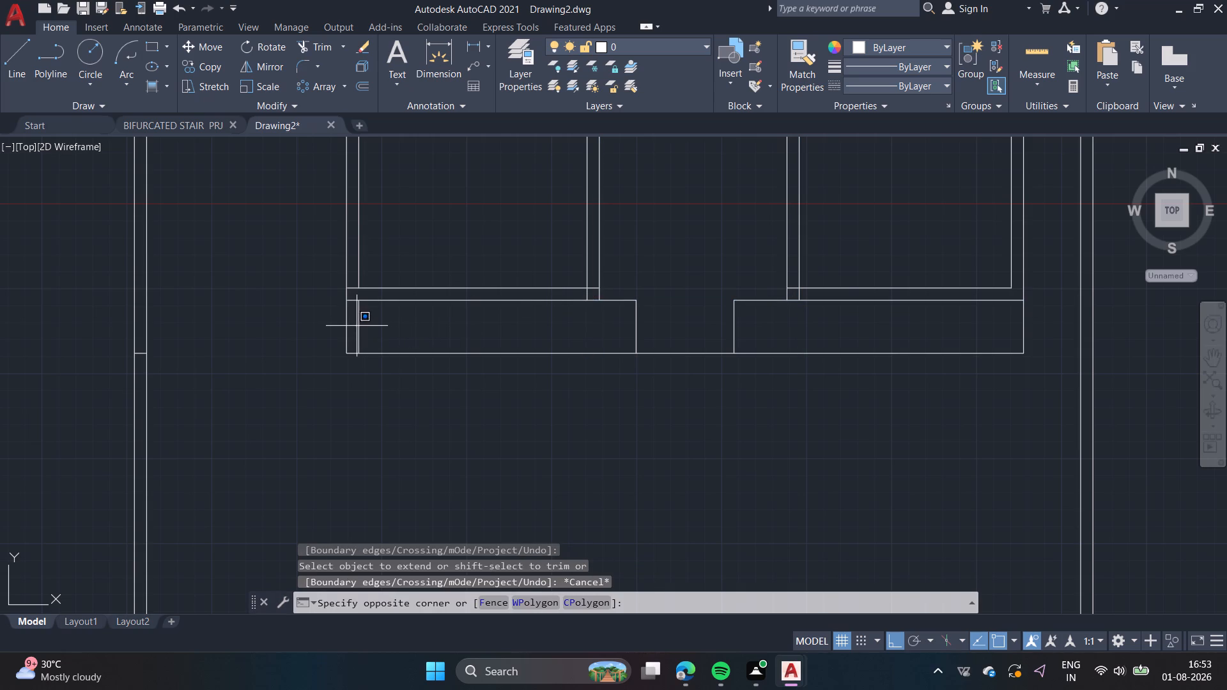
left_click(359, 326)
left_click(359, 325)
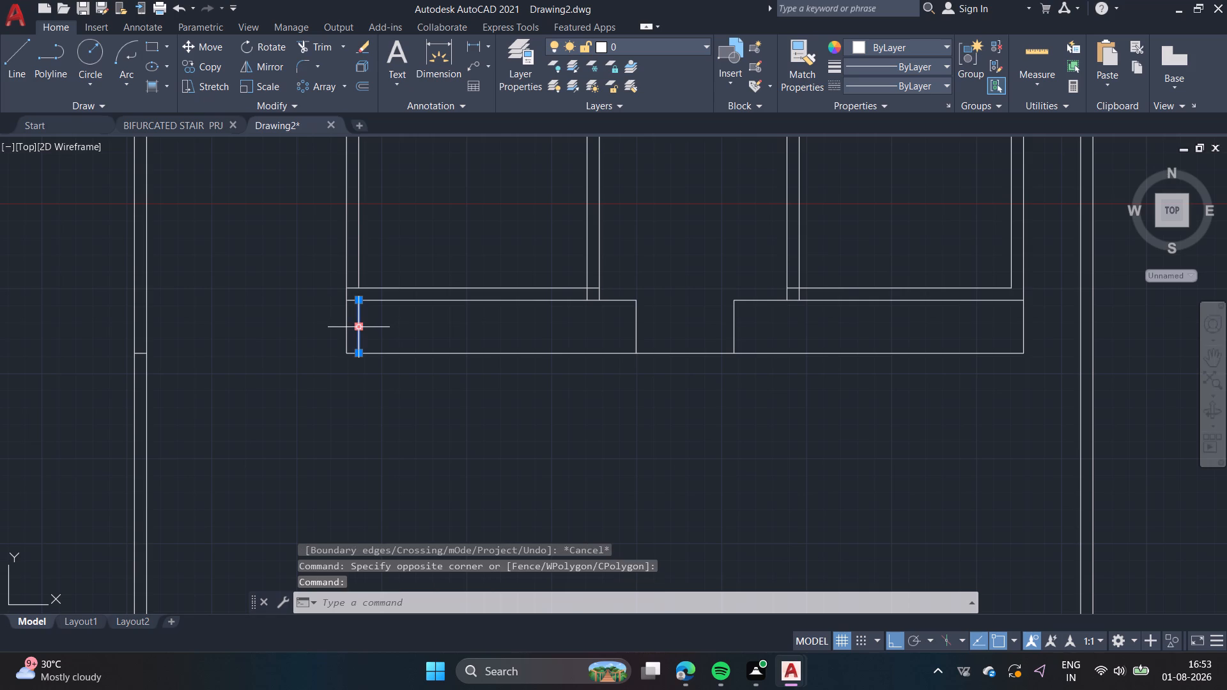
key("Delete")
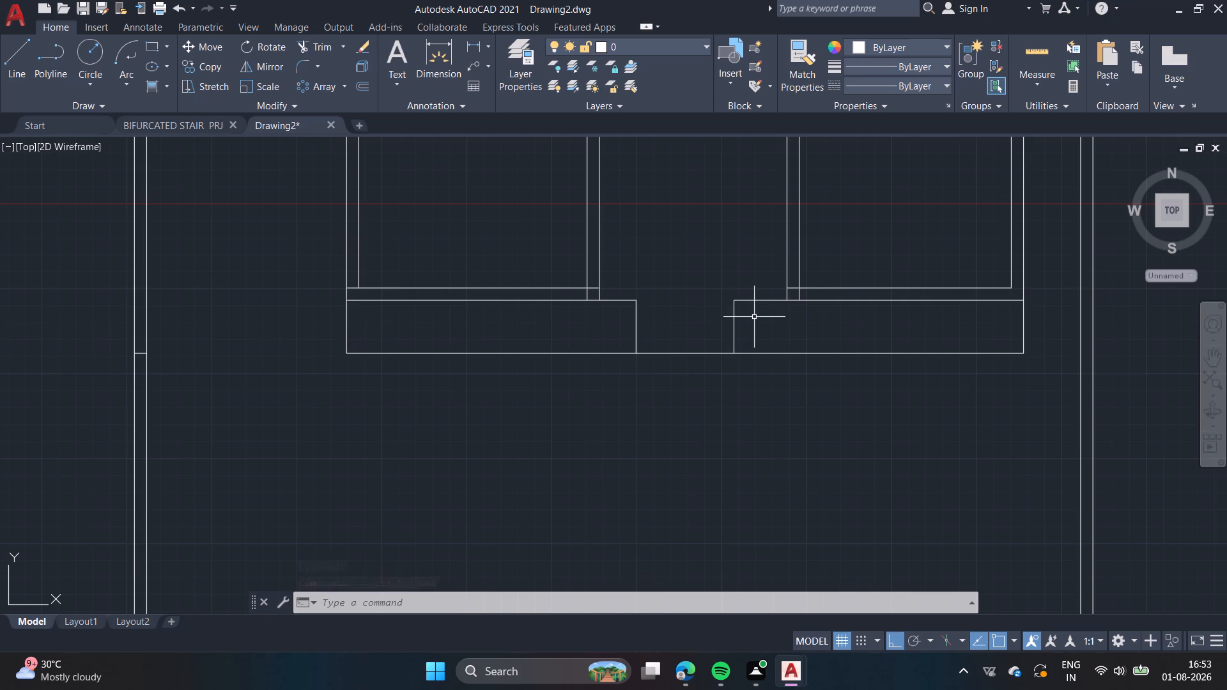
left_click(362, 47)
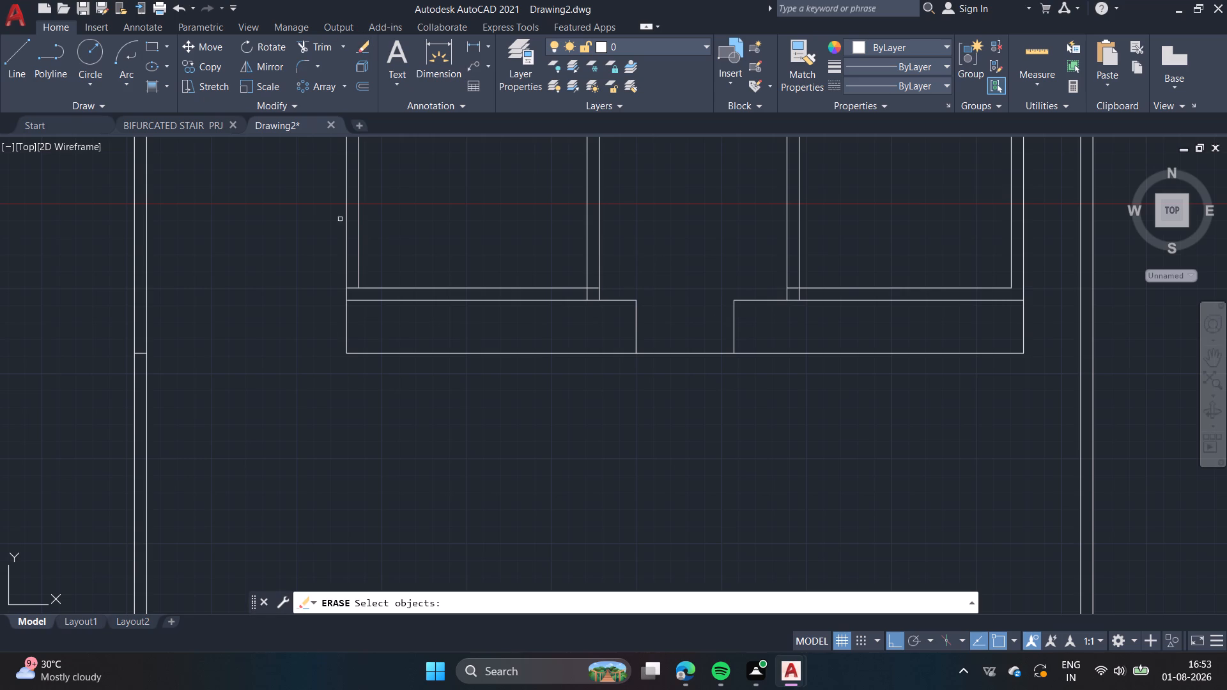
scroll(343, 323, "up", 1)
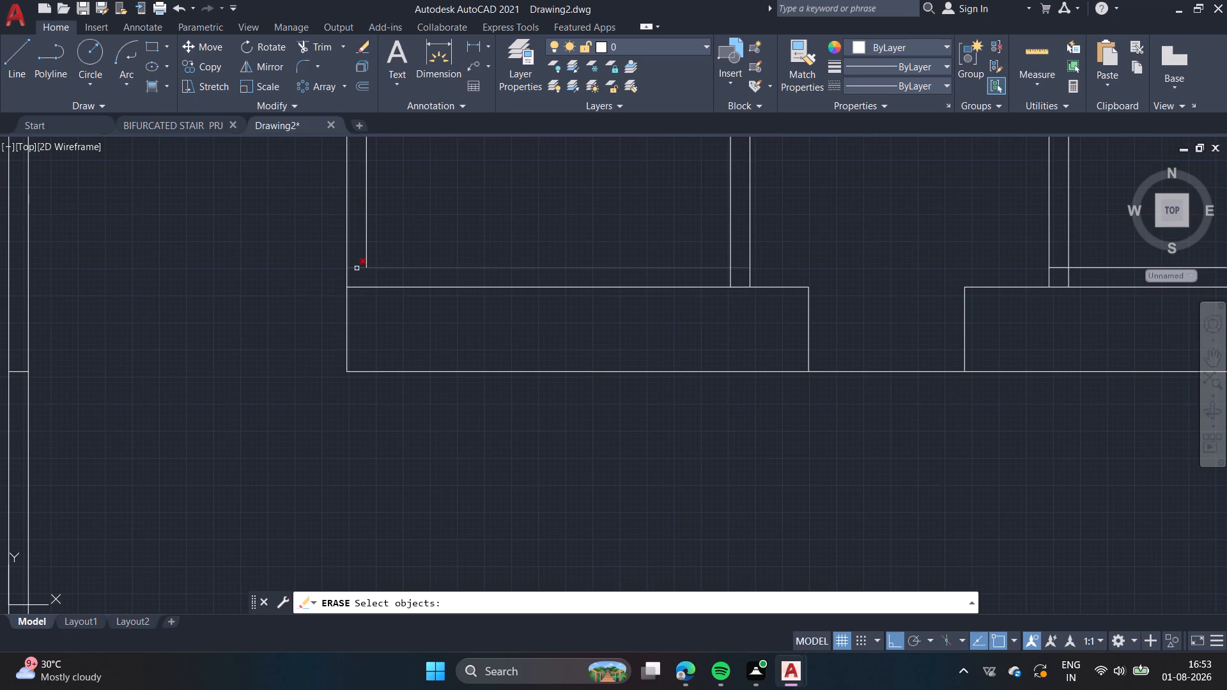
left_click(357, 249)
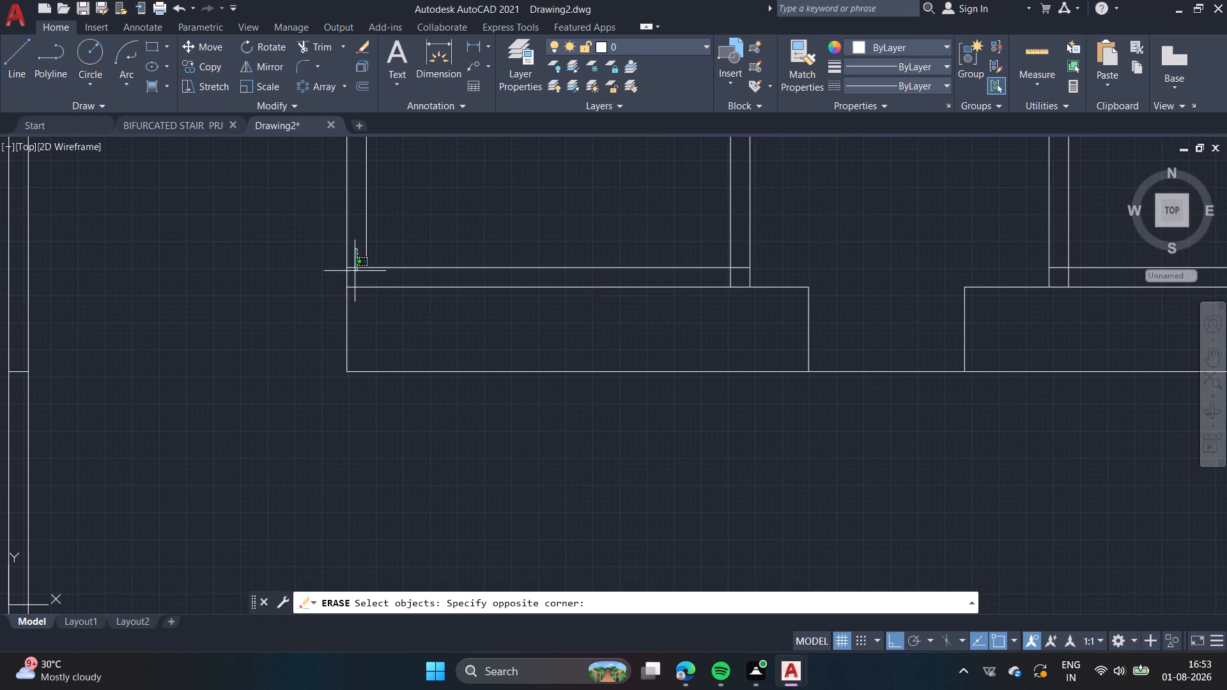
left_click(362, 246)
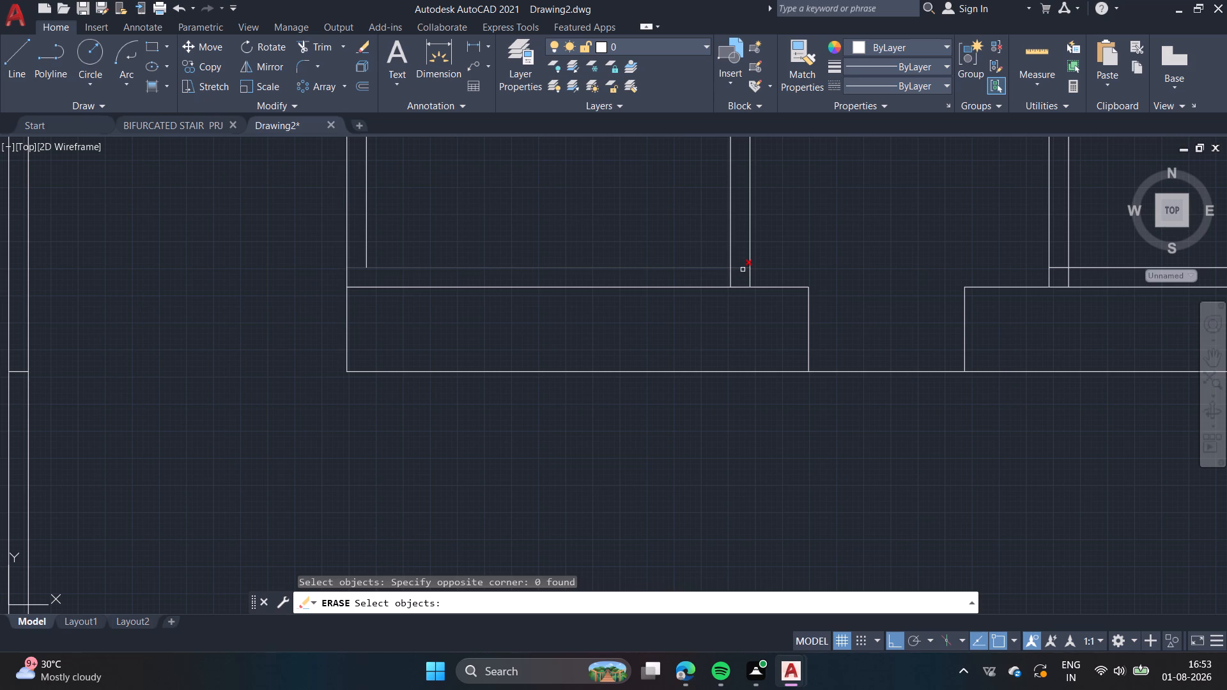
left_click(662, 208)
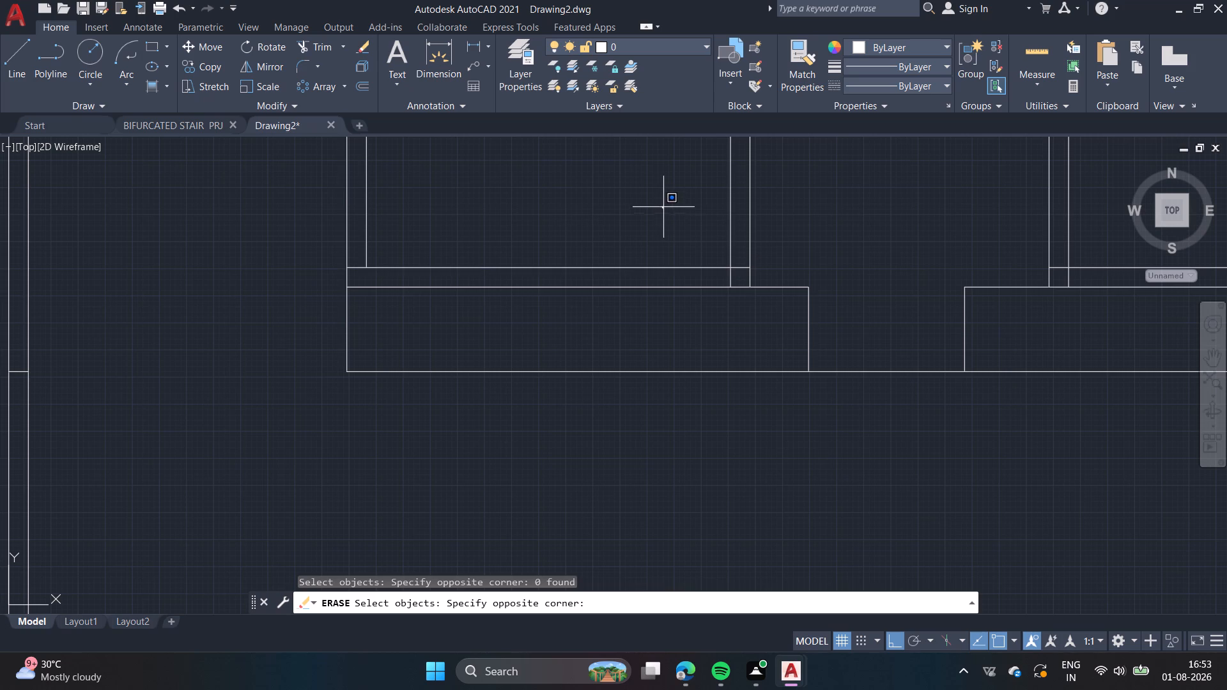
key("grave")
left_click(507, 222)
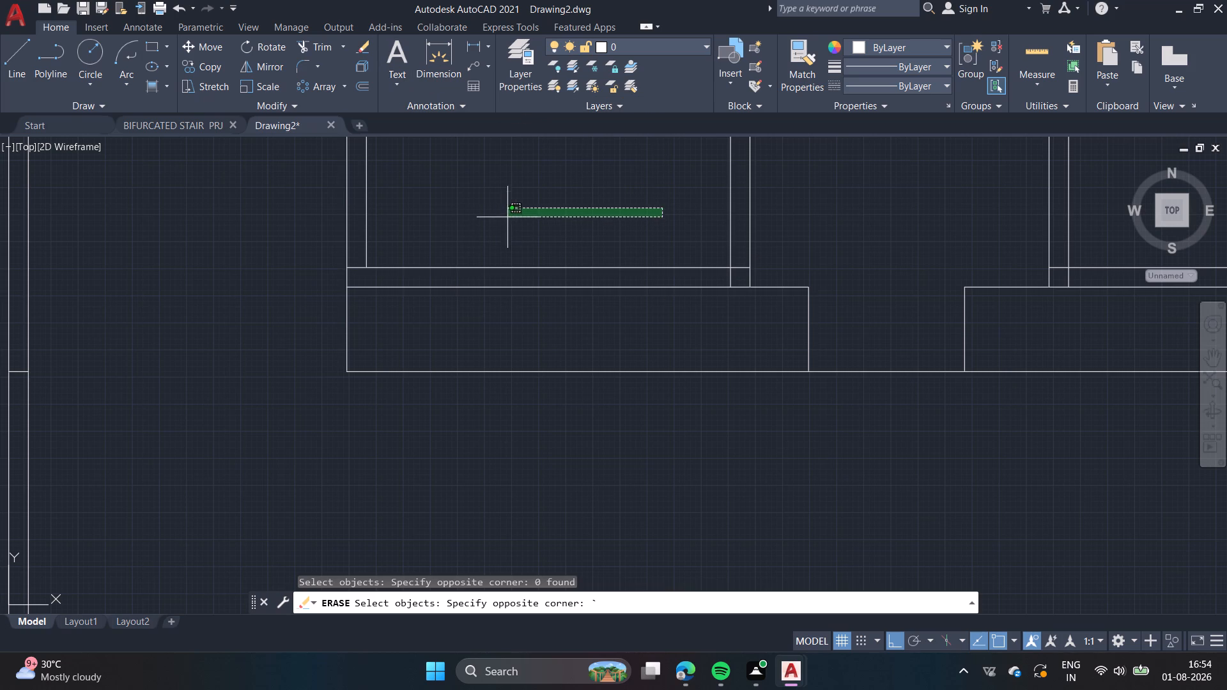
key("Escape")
Trim the overlapping wall lines at both south corners of the western room so its inner faces meet cleanly.
left_click(323, 45)
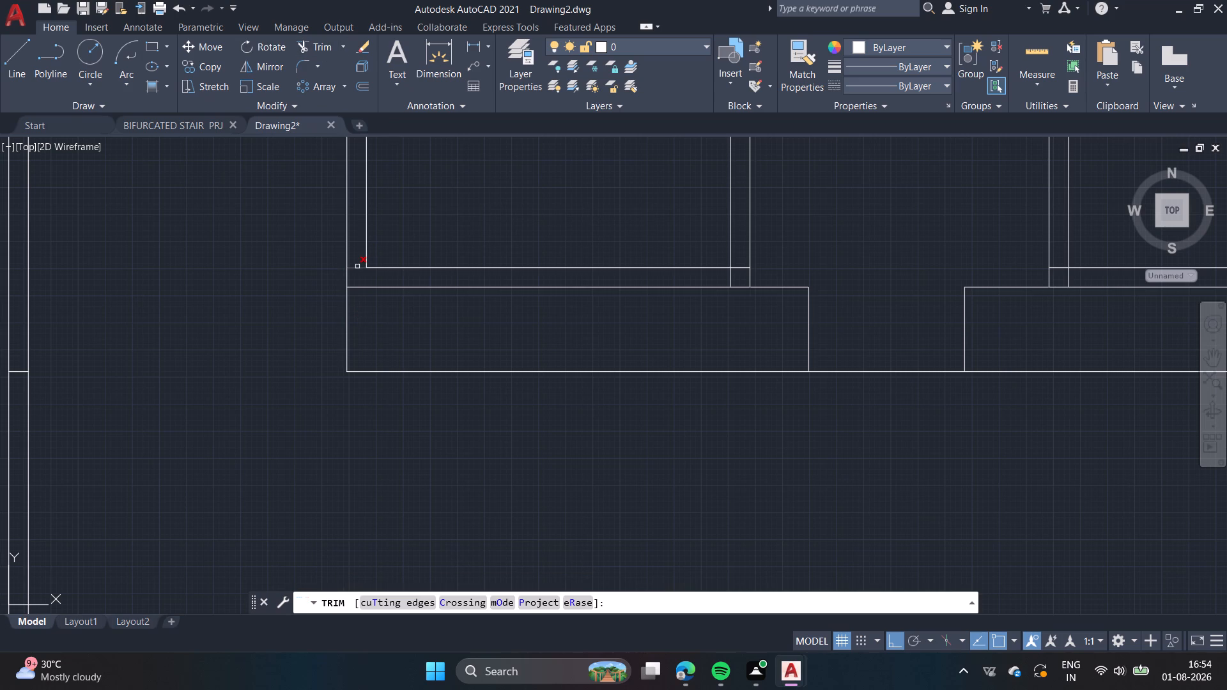
left_click(357, 266)
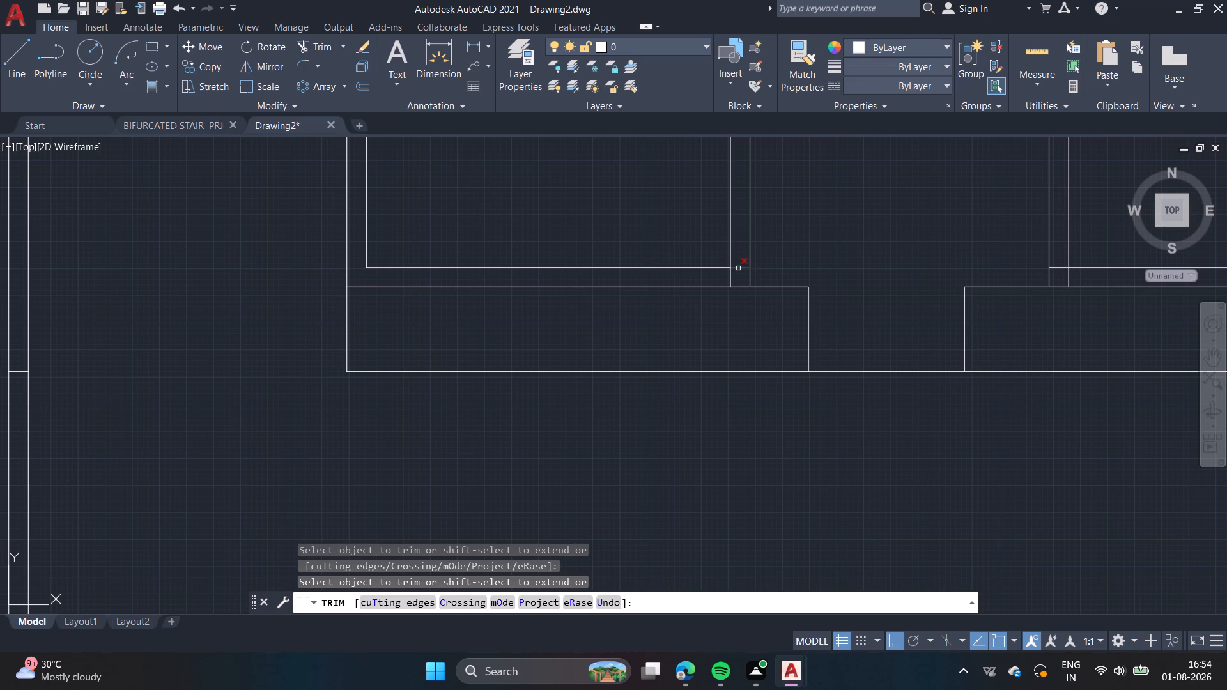
left_click(738, 268)
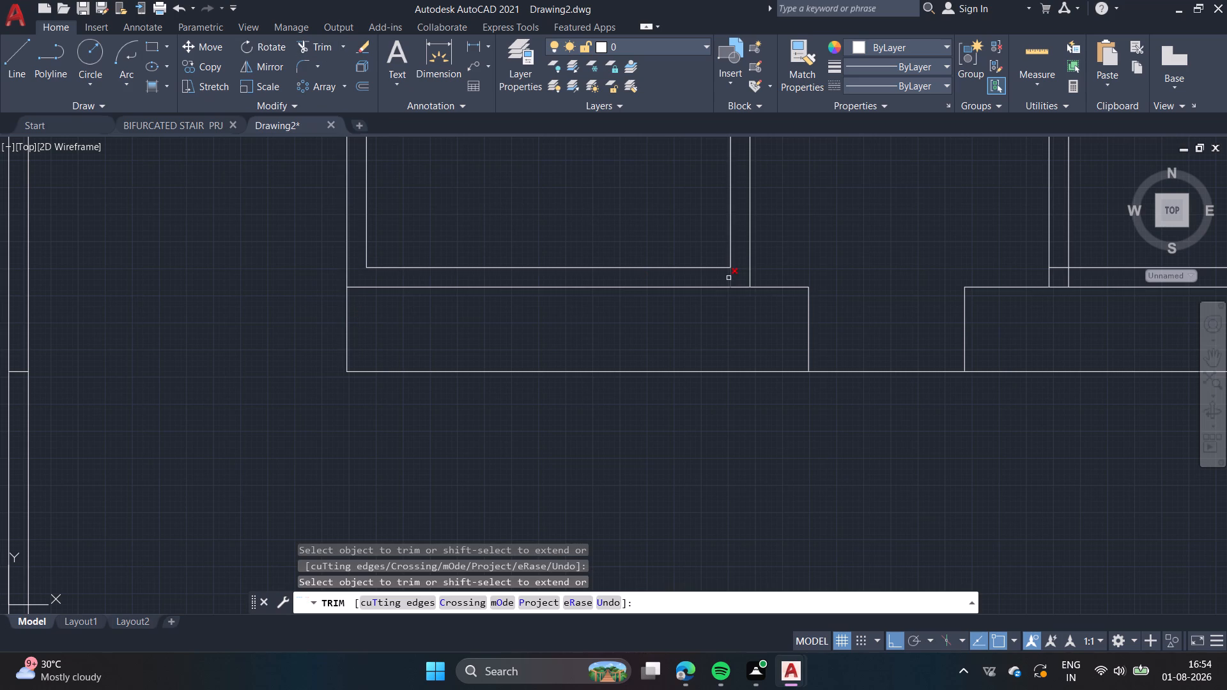
left_click(729, 278)
Trim the overlapping cross-wall and dividing-wall lines at the eastern room's southwest corner so its inner faces meet cleanly.
middle_click_drag(920, 231, 711, 290)
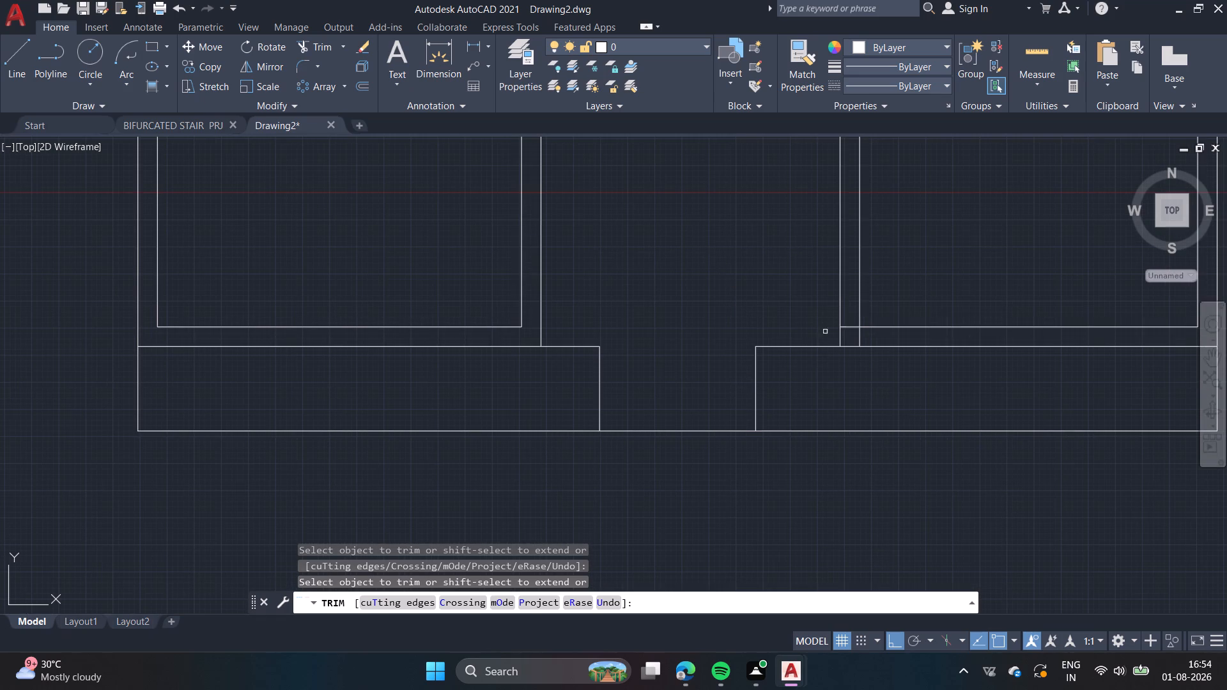
left_click(850, 330)
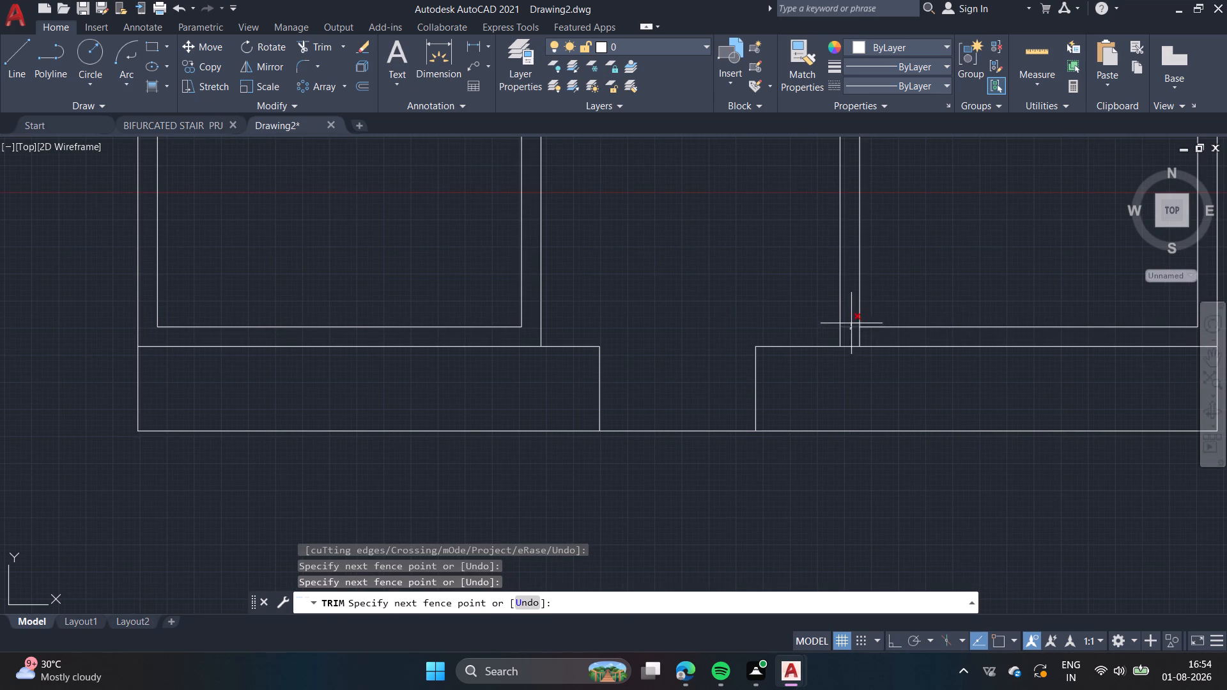
left_click(851, 323)
left_click(860, 335)
middle_click_drag(868, 324, 498, 227)
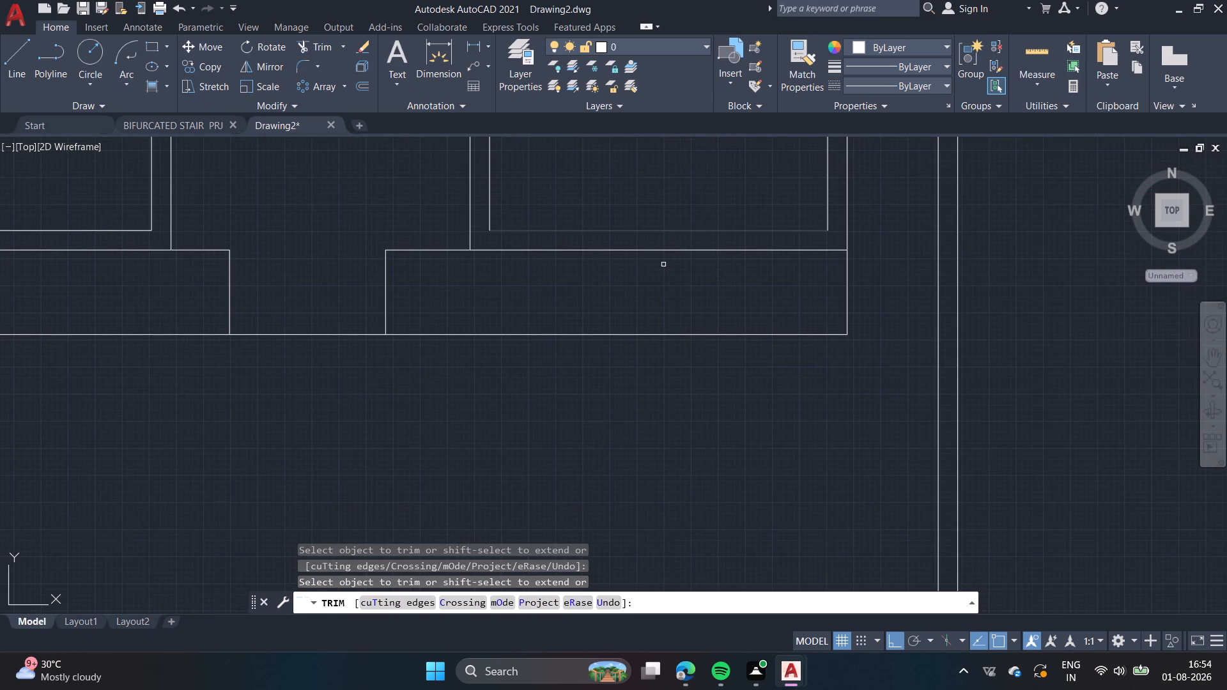
key("ctrl+z")
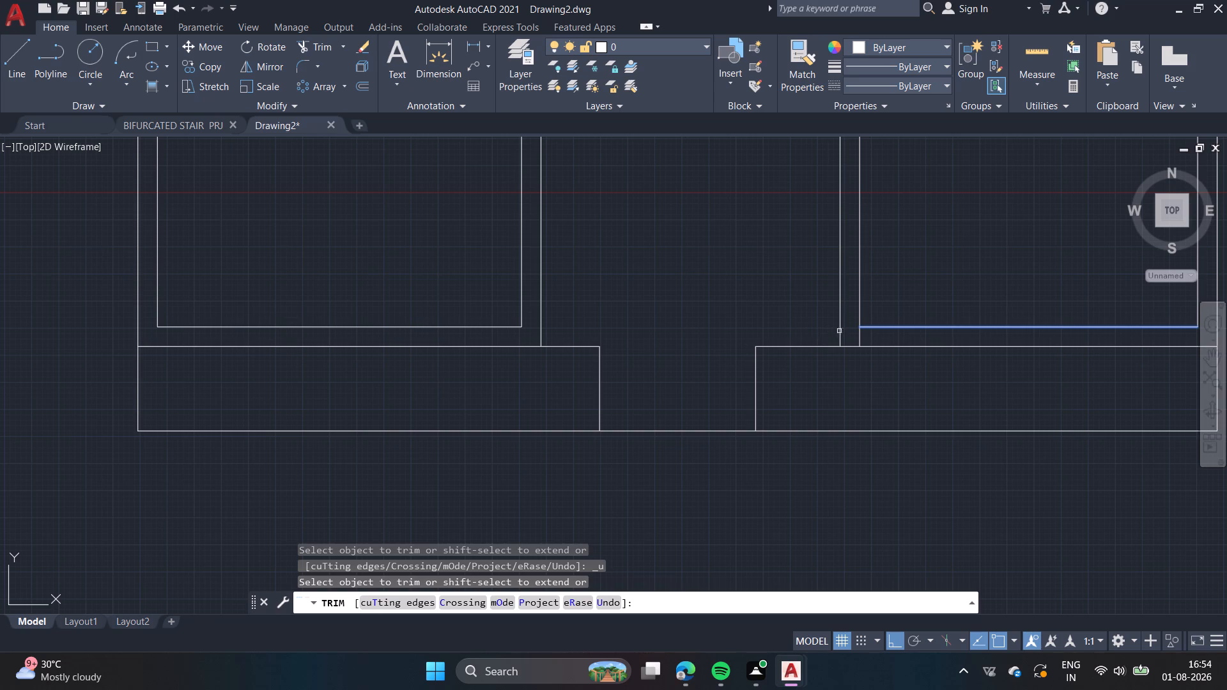
left_click(862, 339)
middle_click_drag(931, 275, 884, 259)
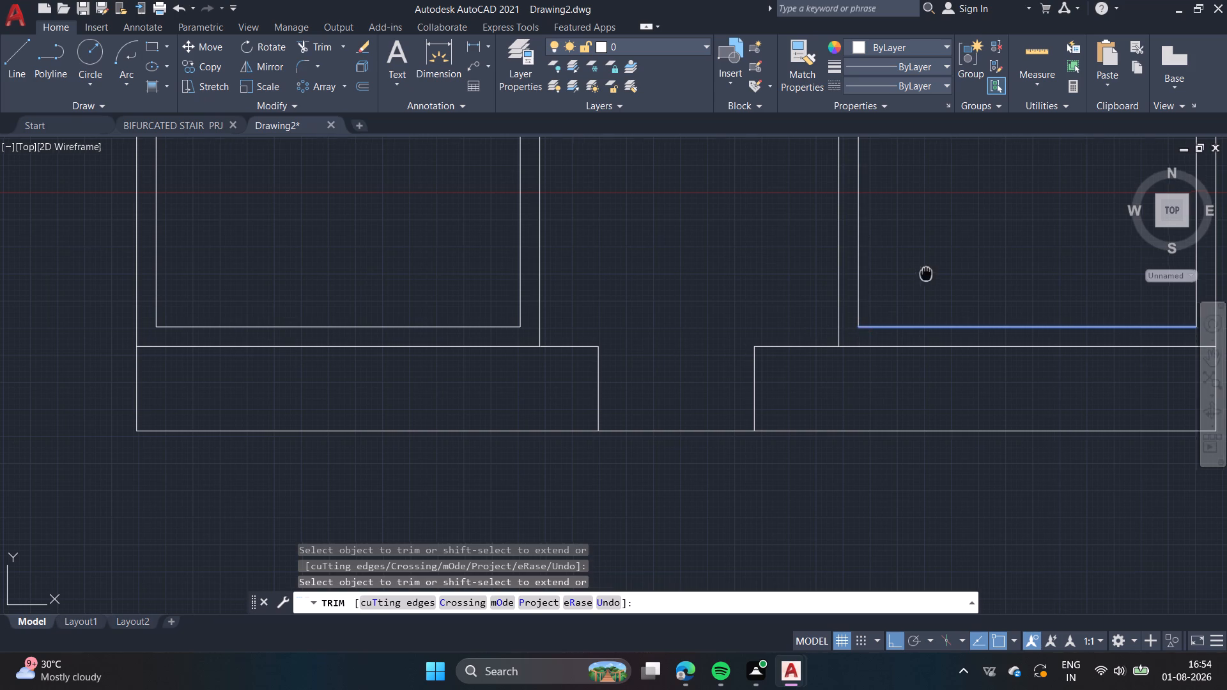
middle_click_drag(884, 259, 492, 216)
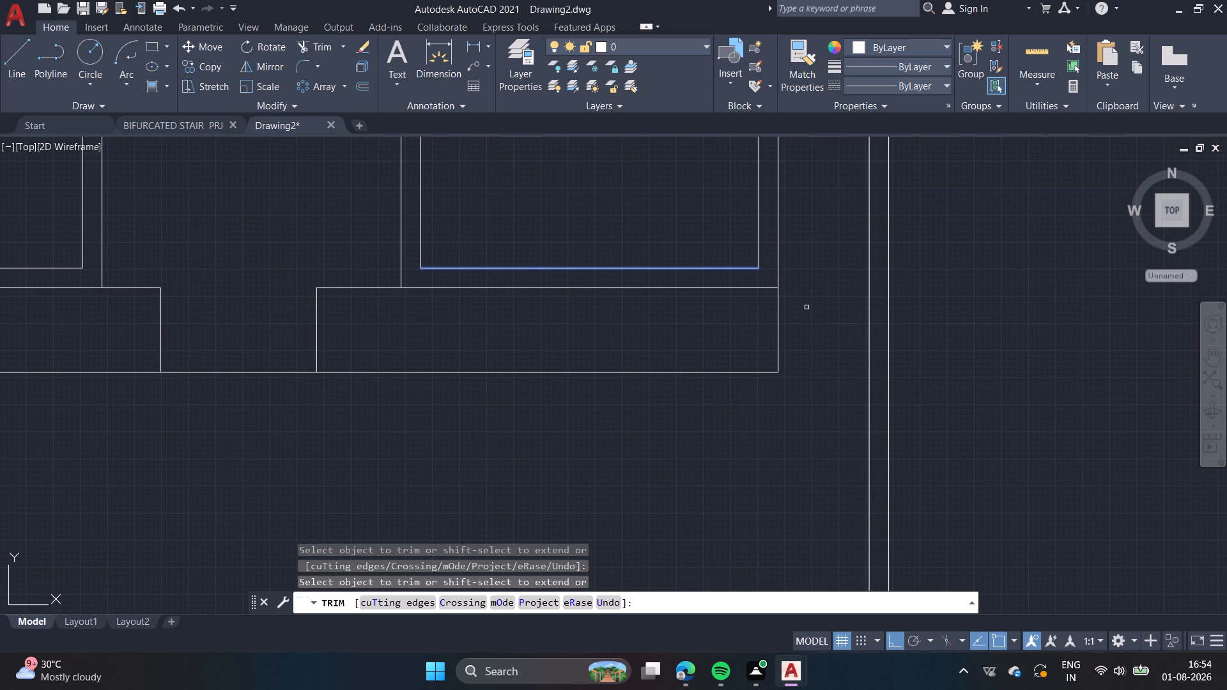
key("Escape")
scroll(806, 307, "down", 1)
key("Escape")
key("Escape")
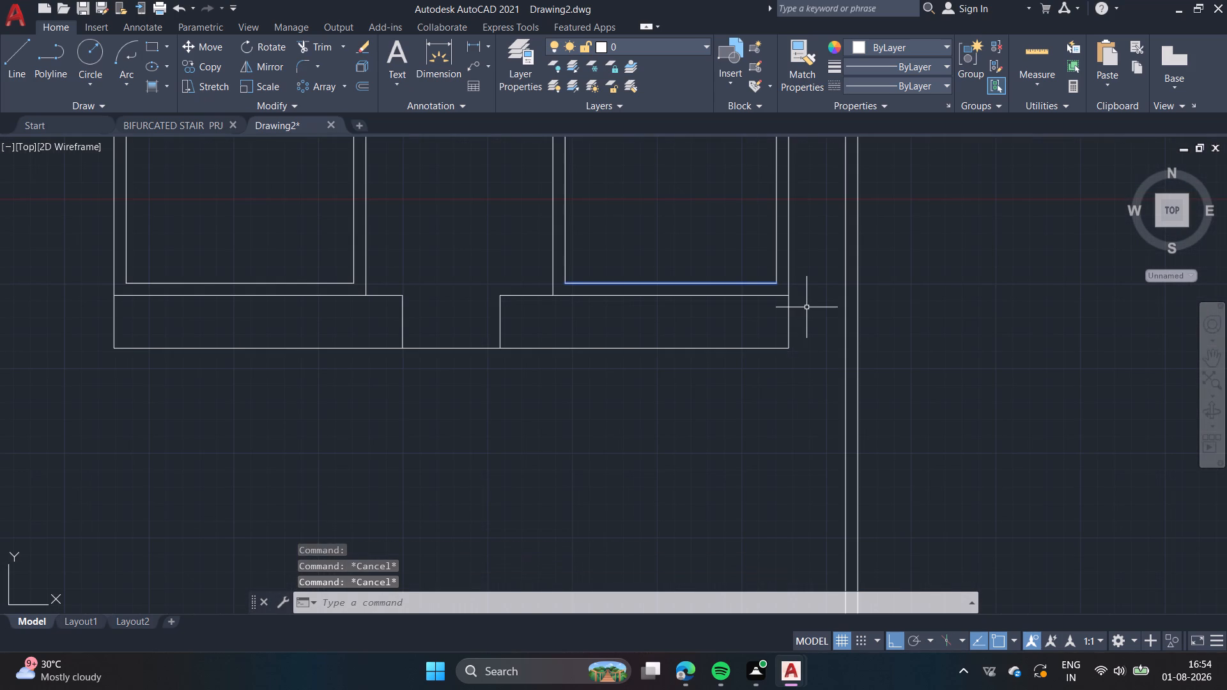
key("Escape")
key("Escape")
double_click(553, 446)
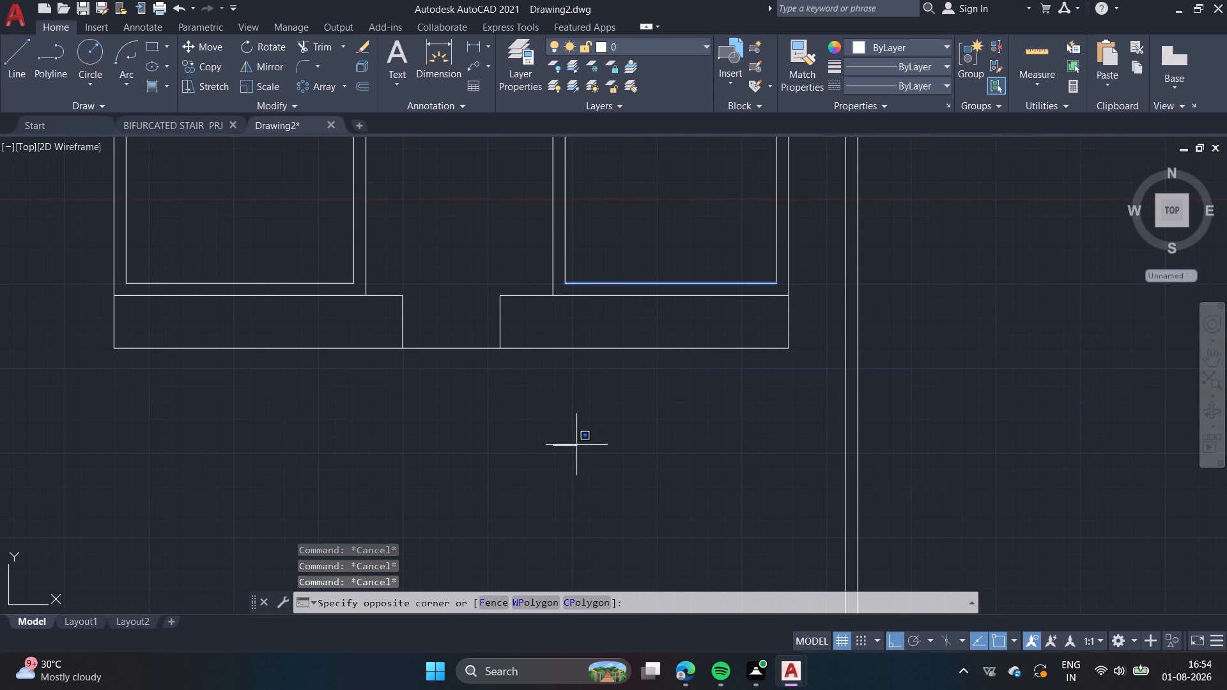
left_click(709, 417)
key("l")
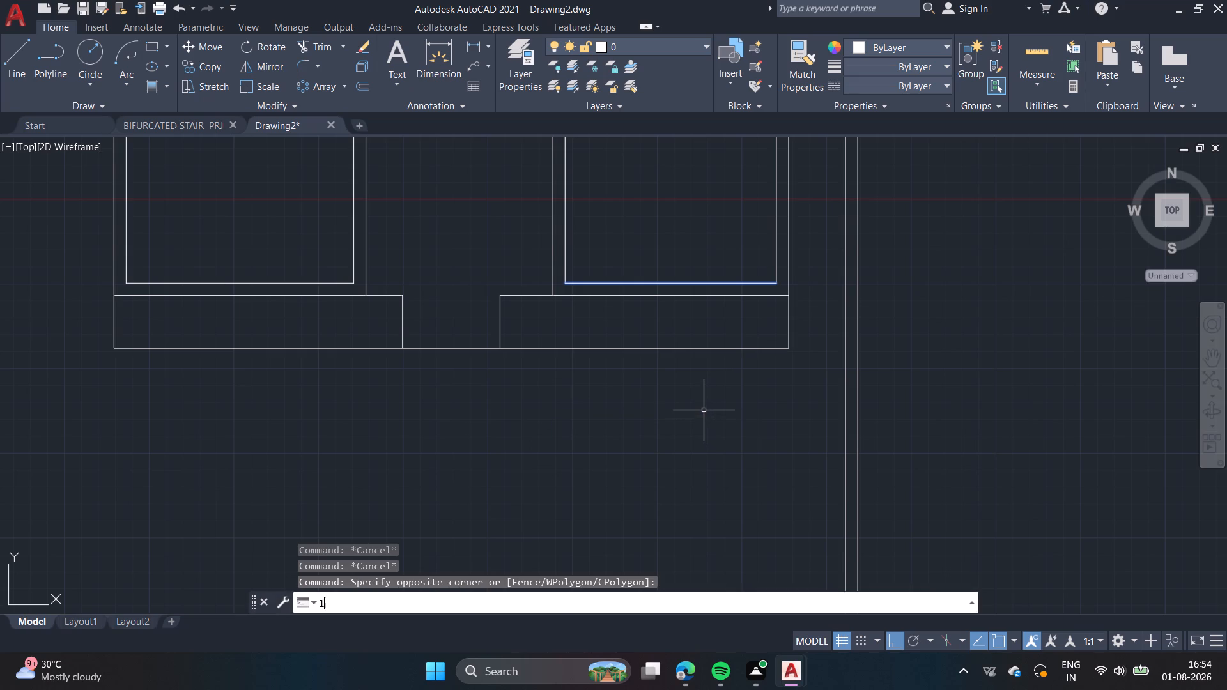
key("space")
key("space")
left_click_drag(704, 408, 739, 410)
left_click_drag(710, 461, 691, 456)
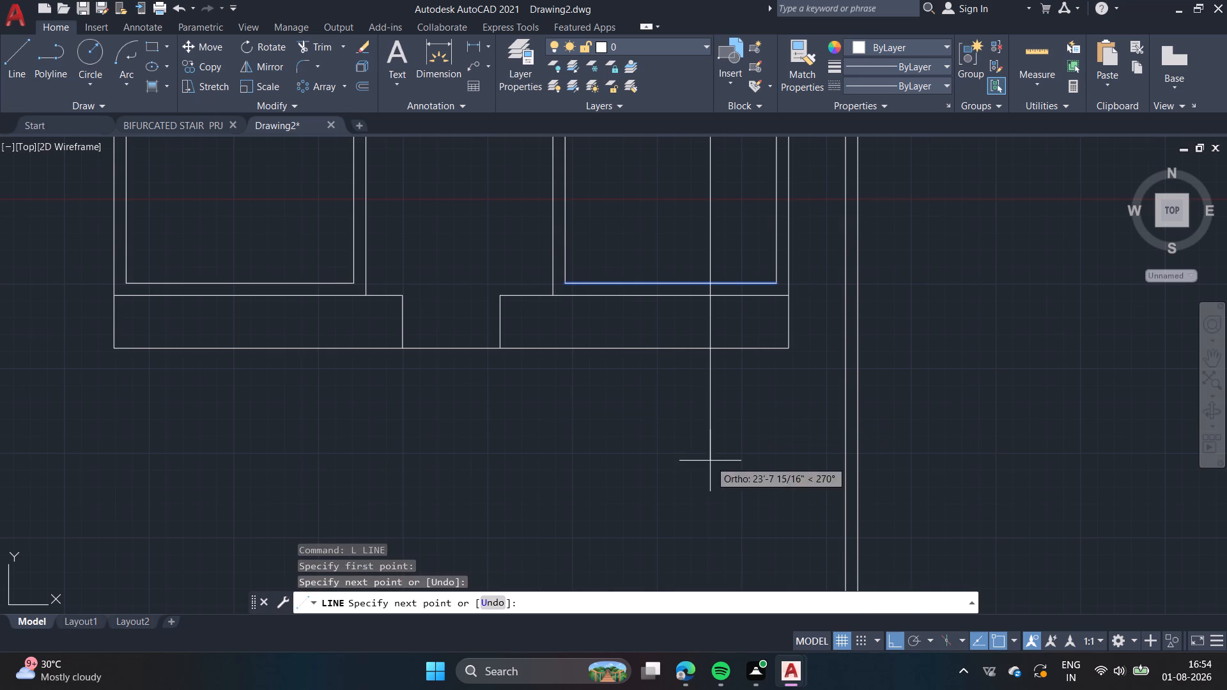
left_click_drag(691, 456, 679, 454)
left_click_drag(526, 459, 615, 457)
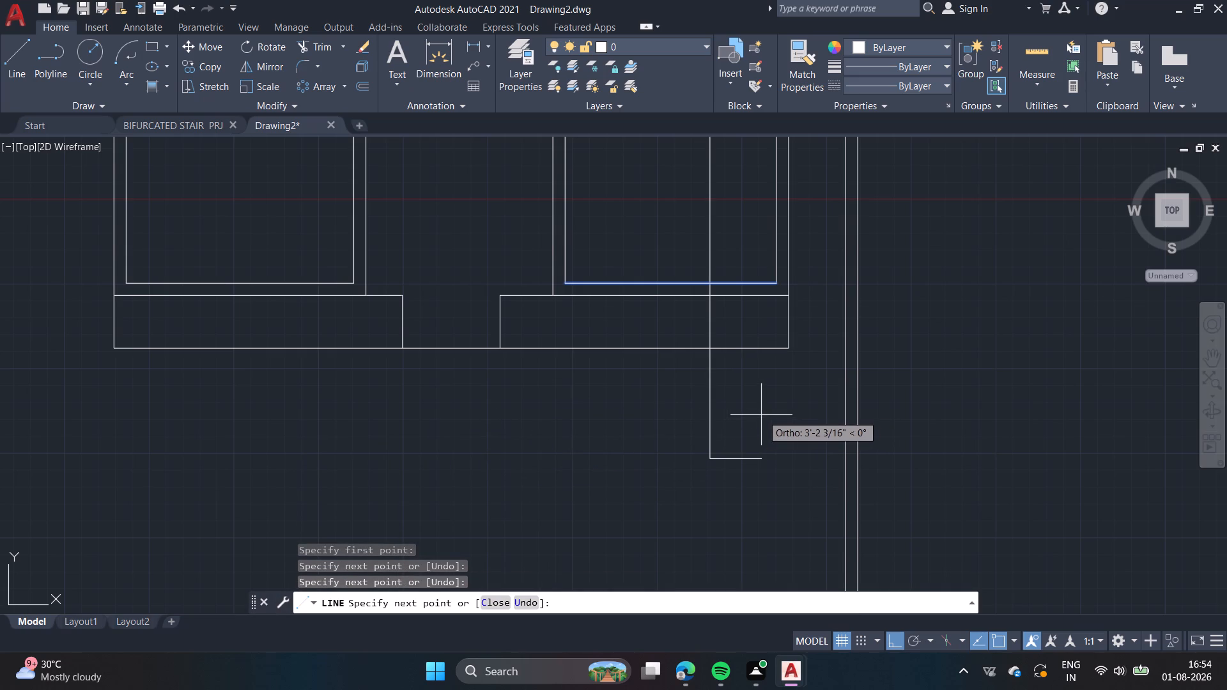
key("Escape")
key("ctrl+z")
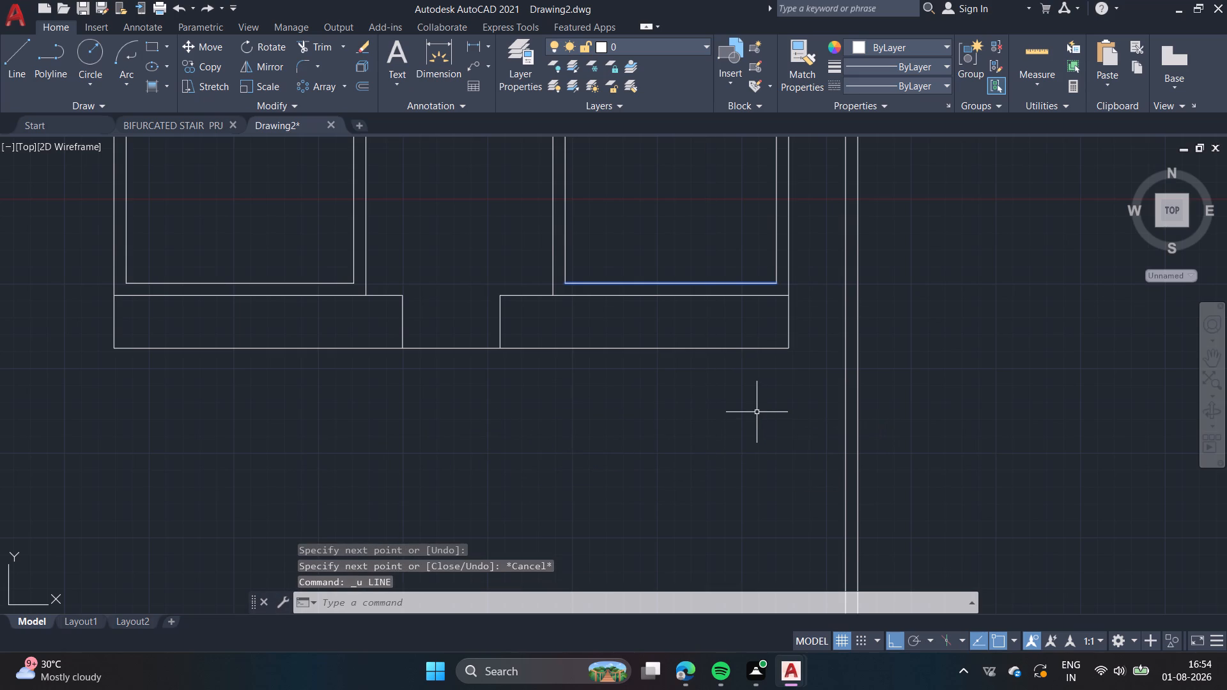
Offset the plan's southernmost horizontal line 4' to the south.
scroll(753, 412, "down", 2)
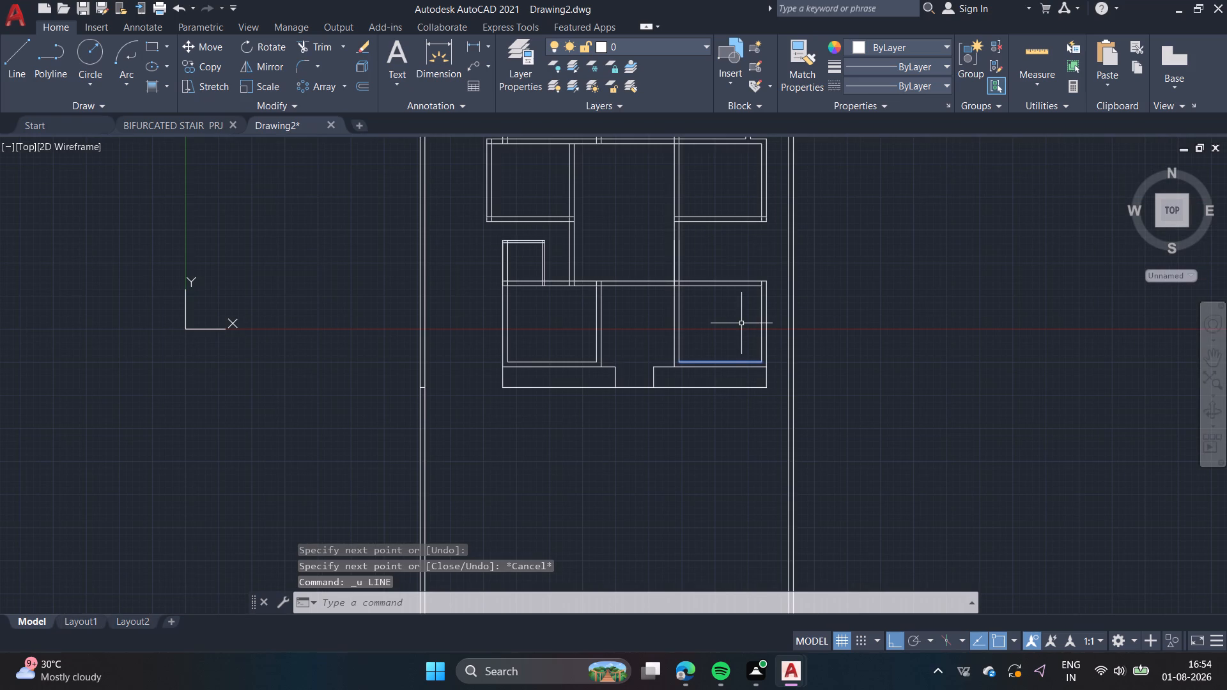
middle_click_drag(727, 291, 770, 415)
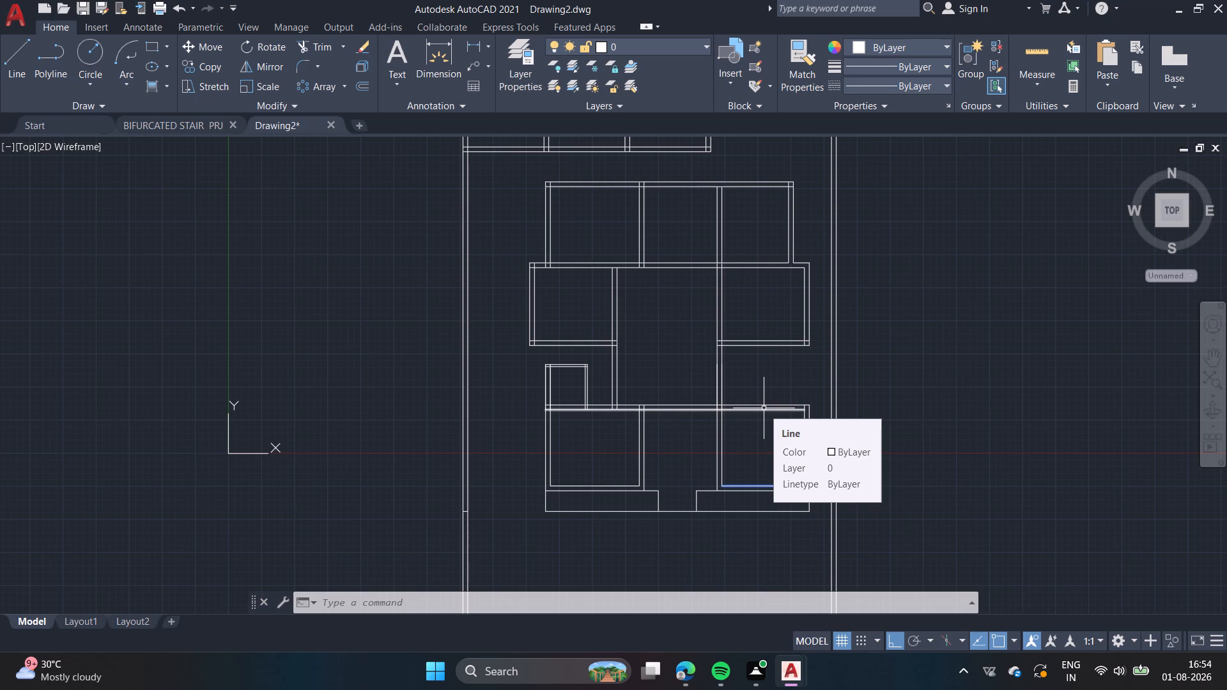
left_click(360, 88)
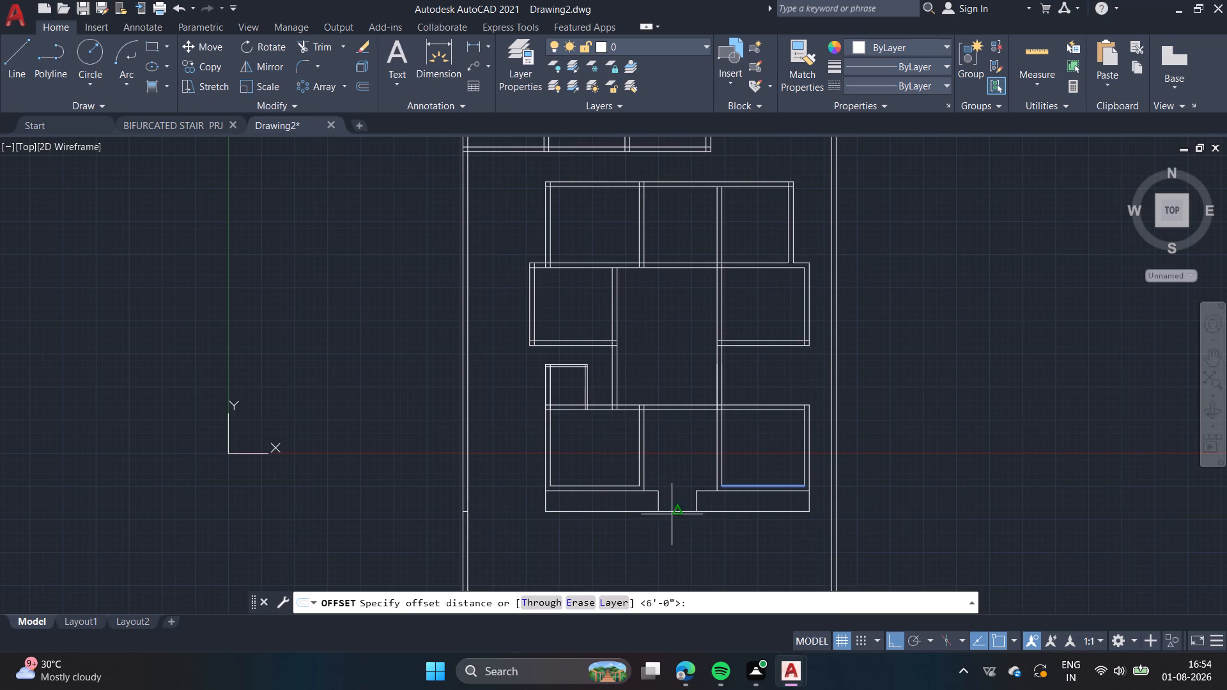
left_click(676, 513)
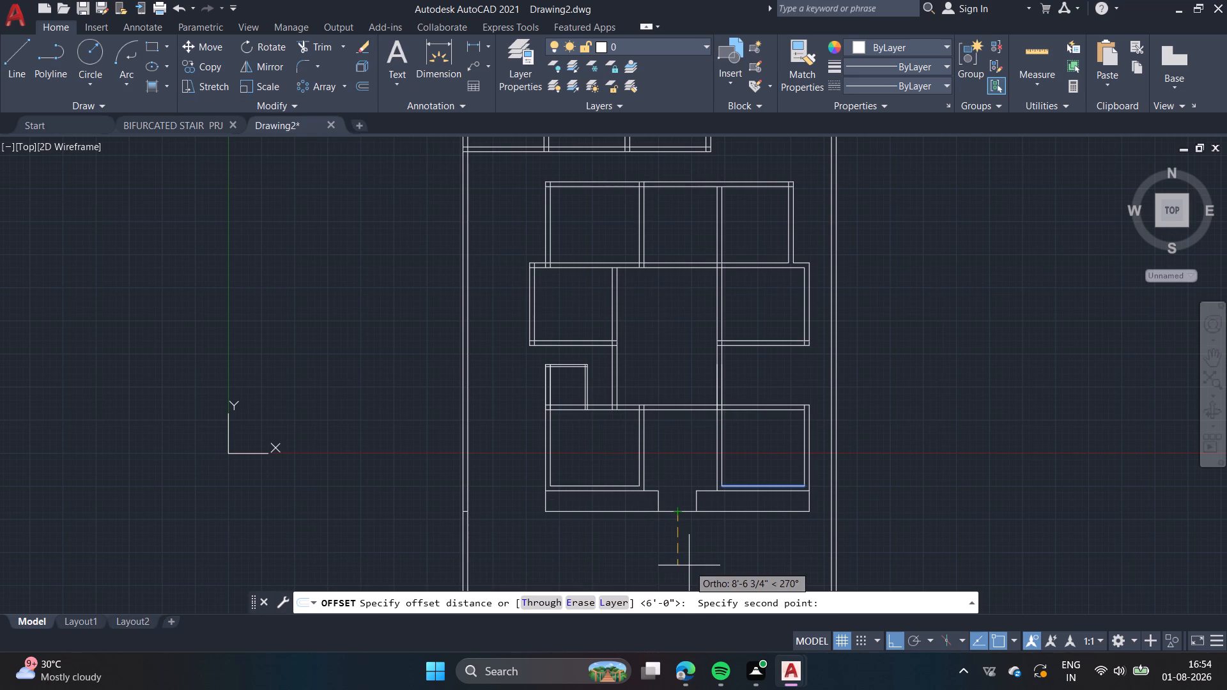
key("4")
key("apostrophe")
key("Return")
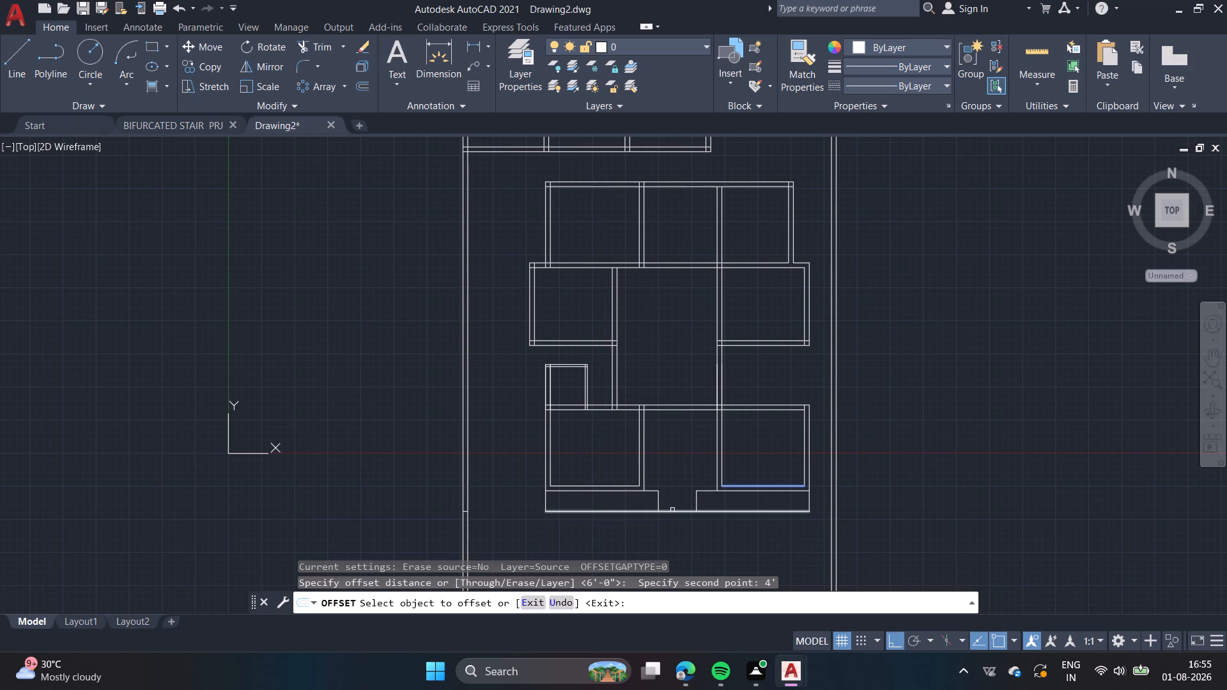
left_click(677, 511)
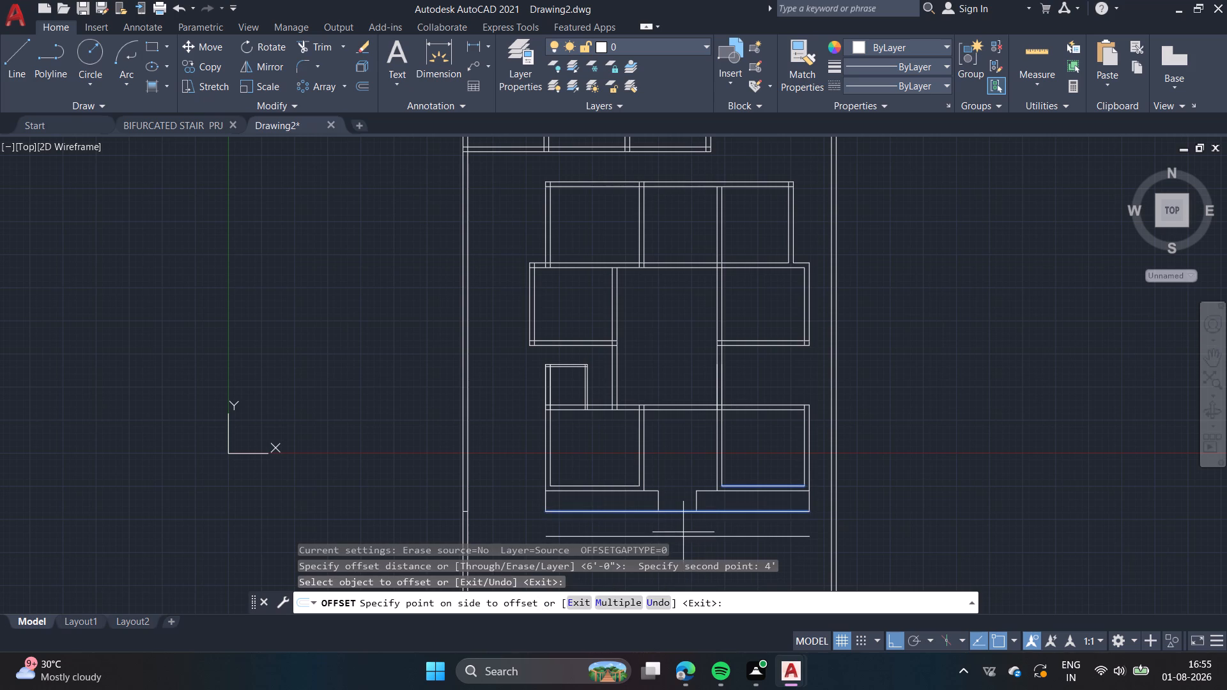
middle_click_drag(683, 532, 699, 447)
left_click(700, 474)
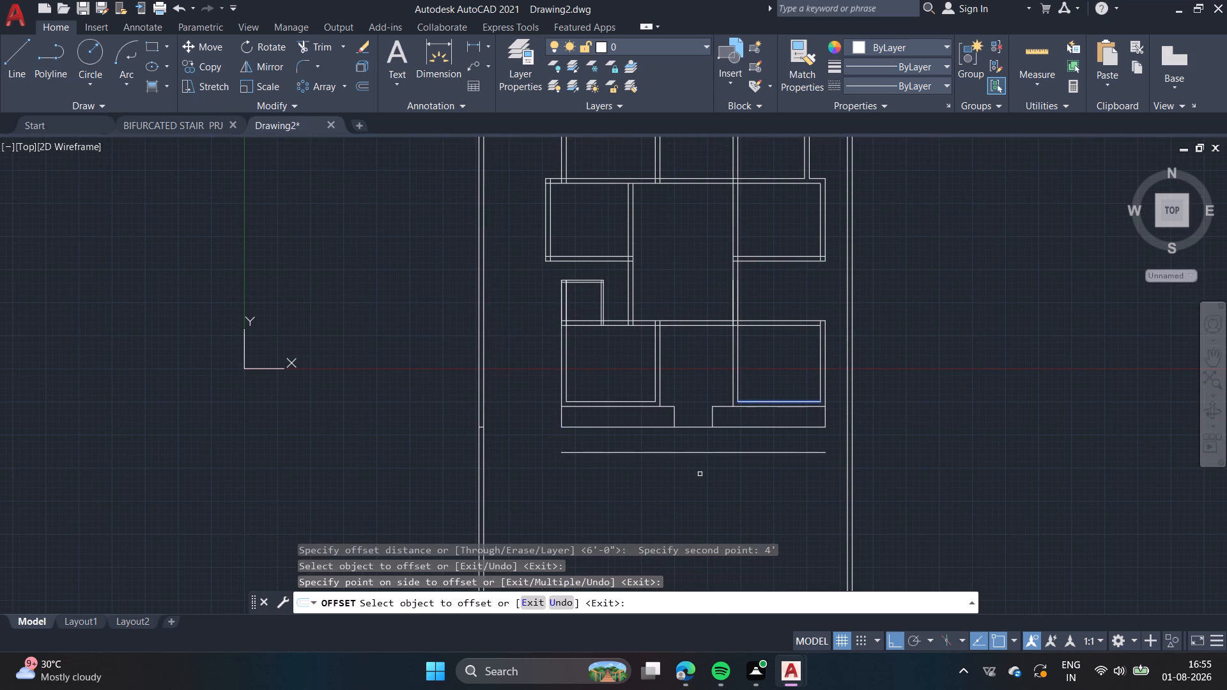
key("Escape")
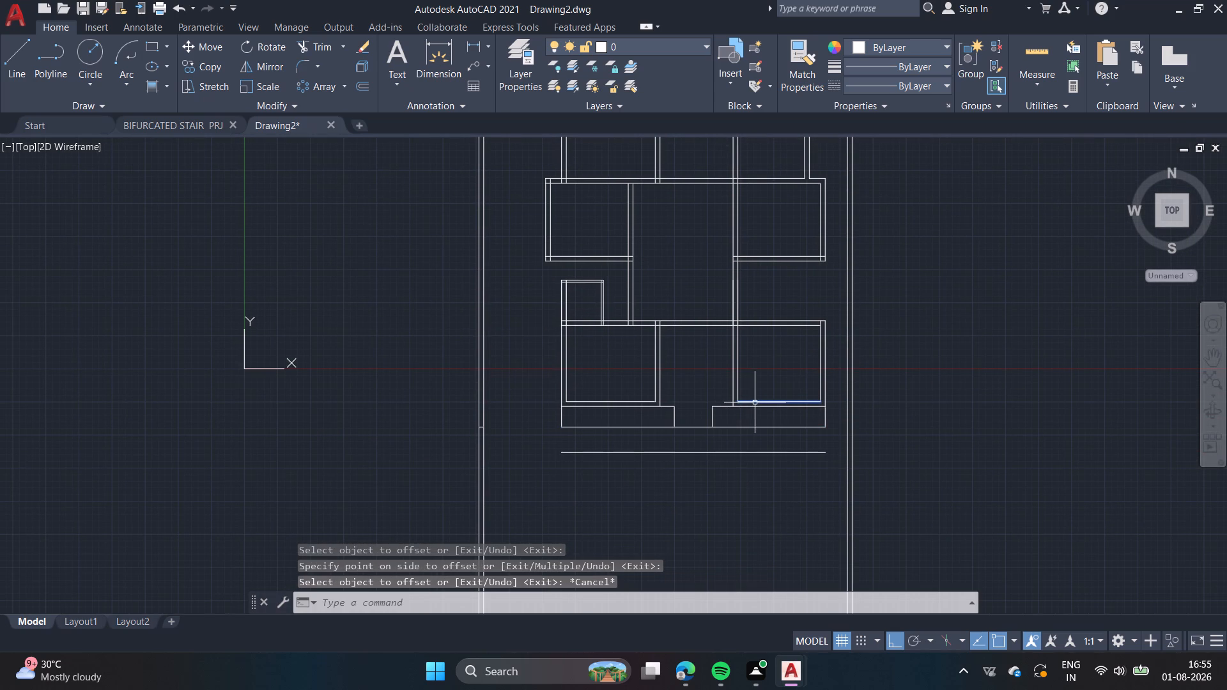
left_click(755, 402)
key("Escape")
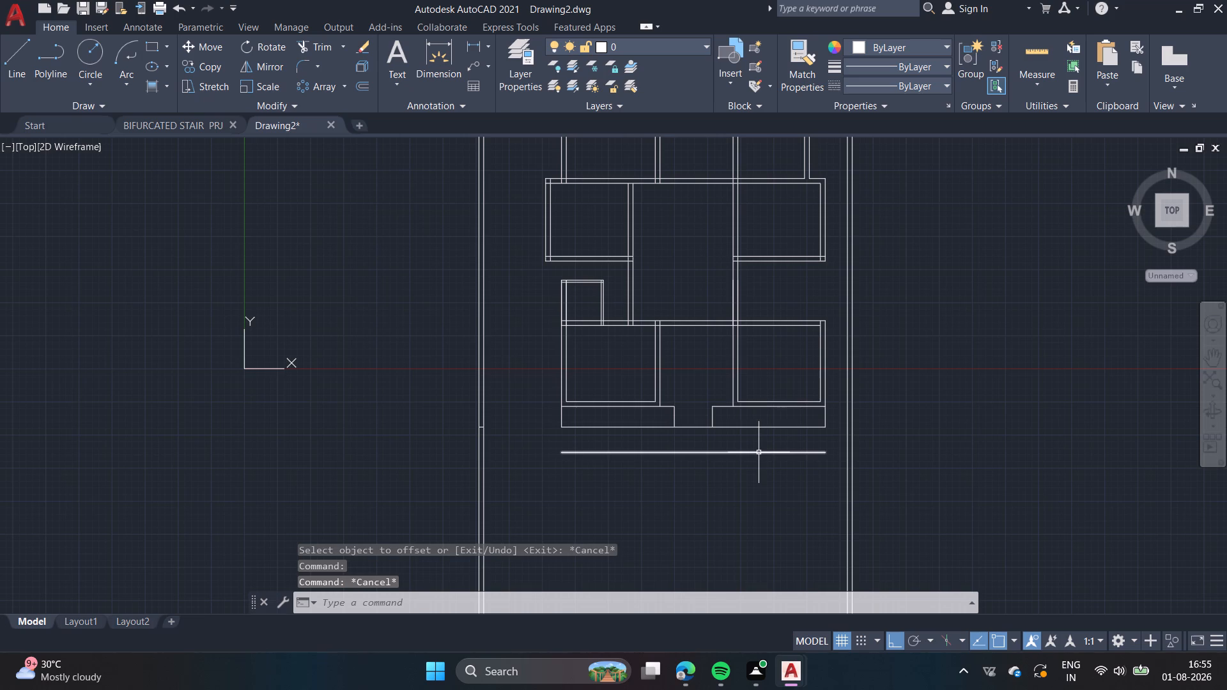
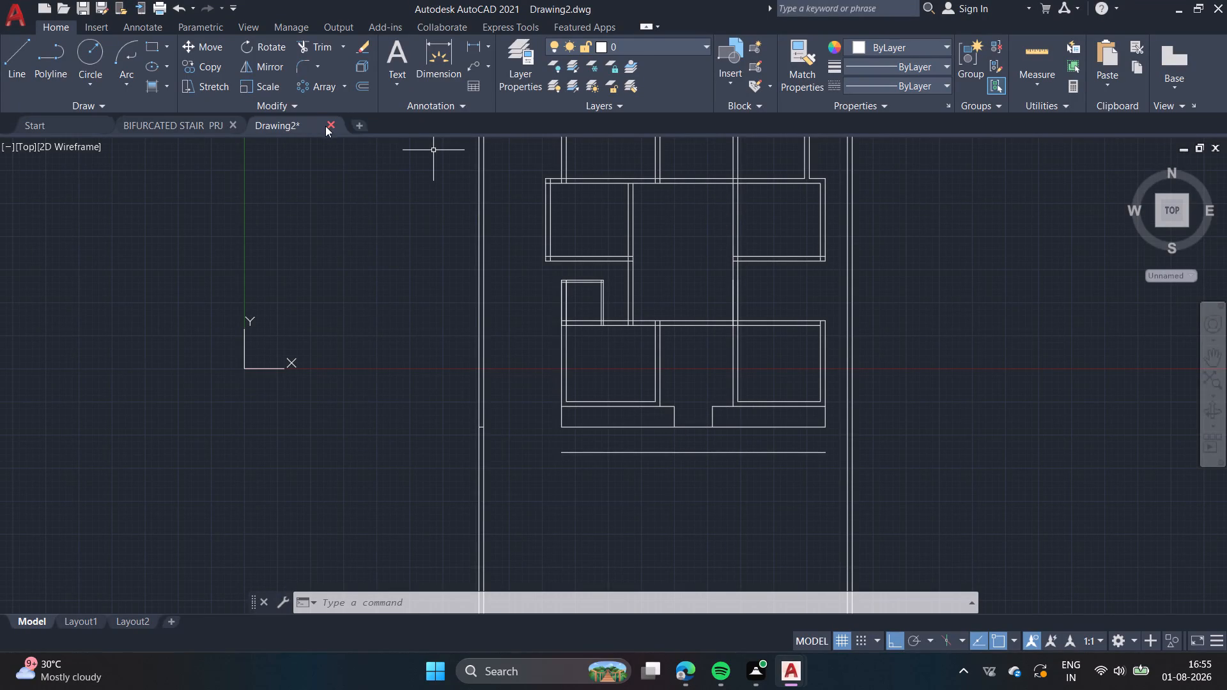
Draw a vertical line 6' east of the central opening's east edge, from the plan's south line to the offset line.
type("l tk")
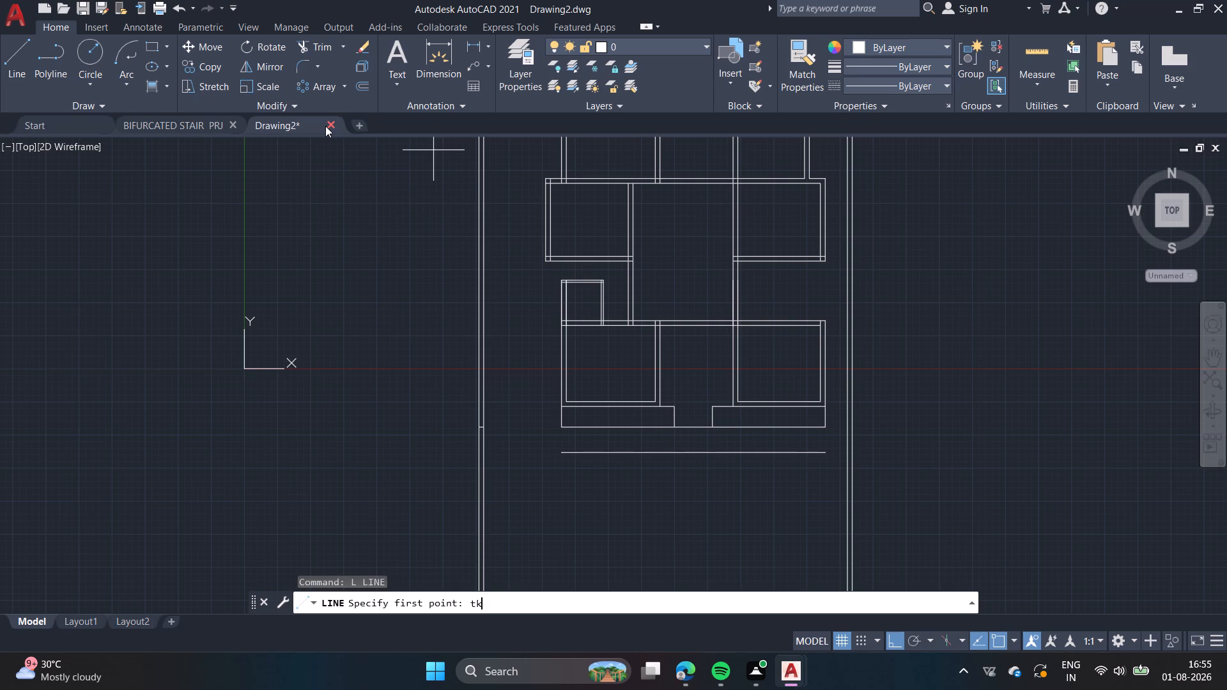
key("space")
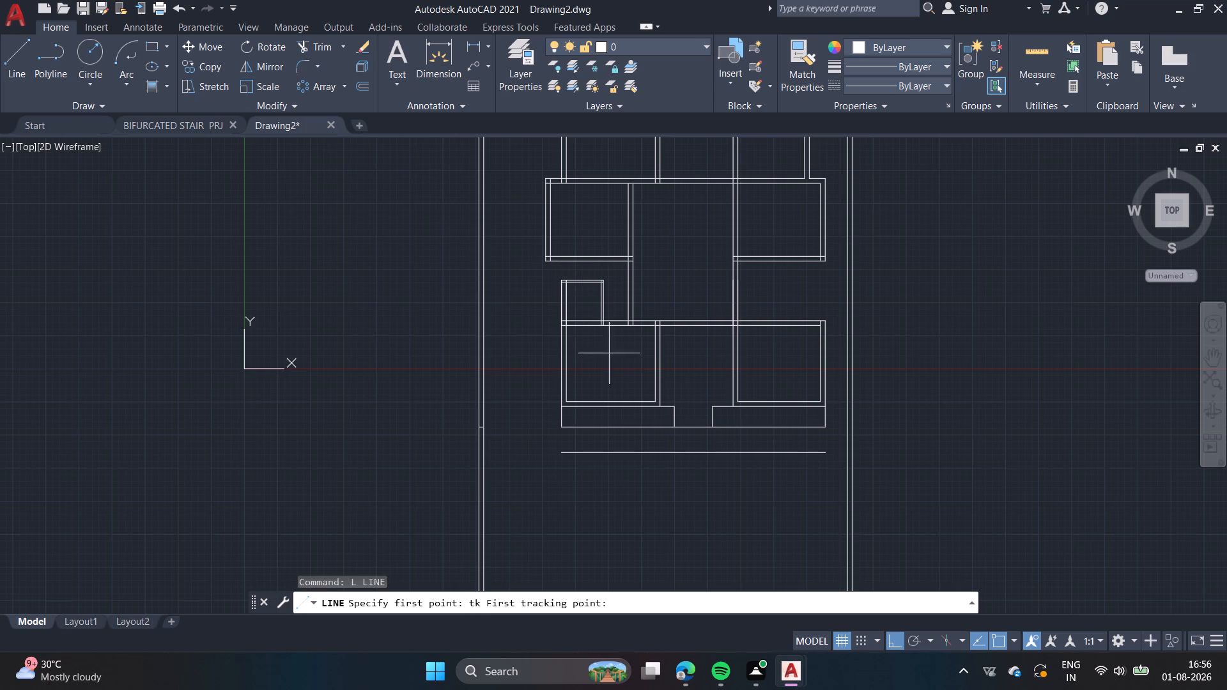
scroll(690, 422, "up", 1)
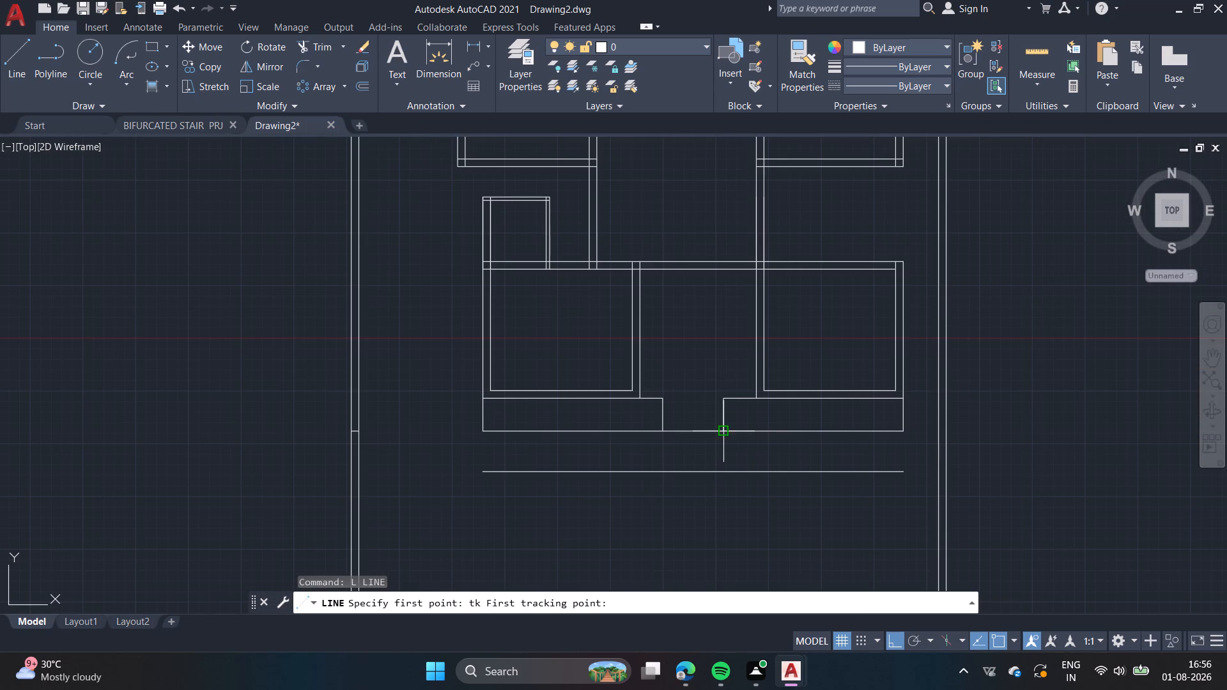
left_click(725, 431)
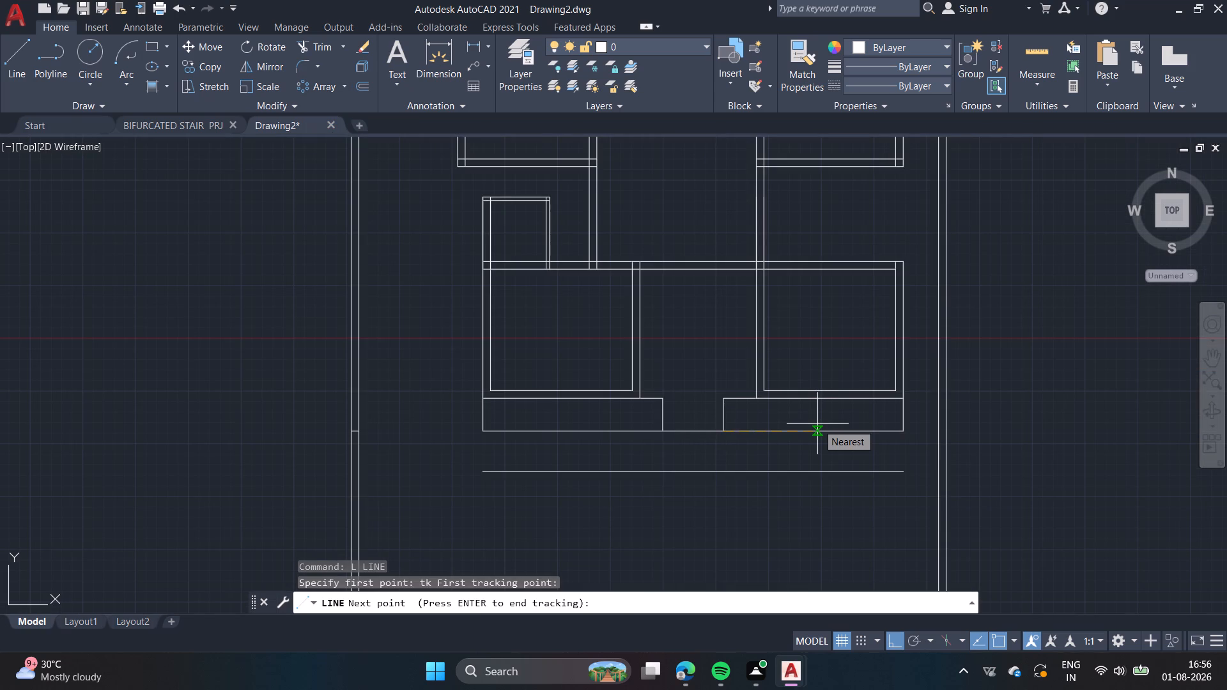
key("6")
key("apostrophe")
key("Return")
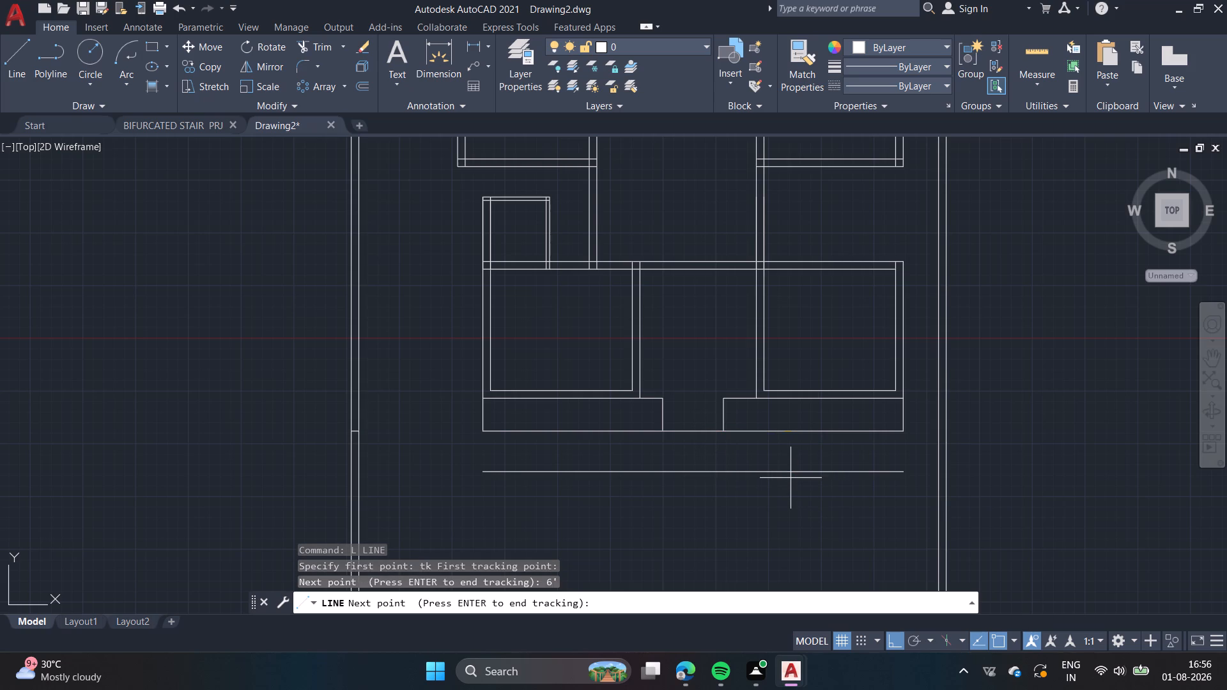
key("Return")
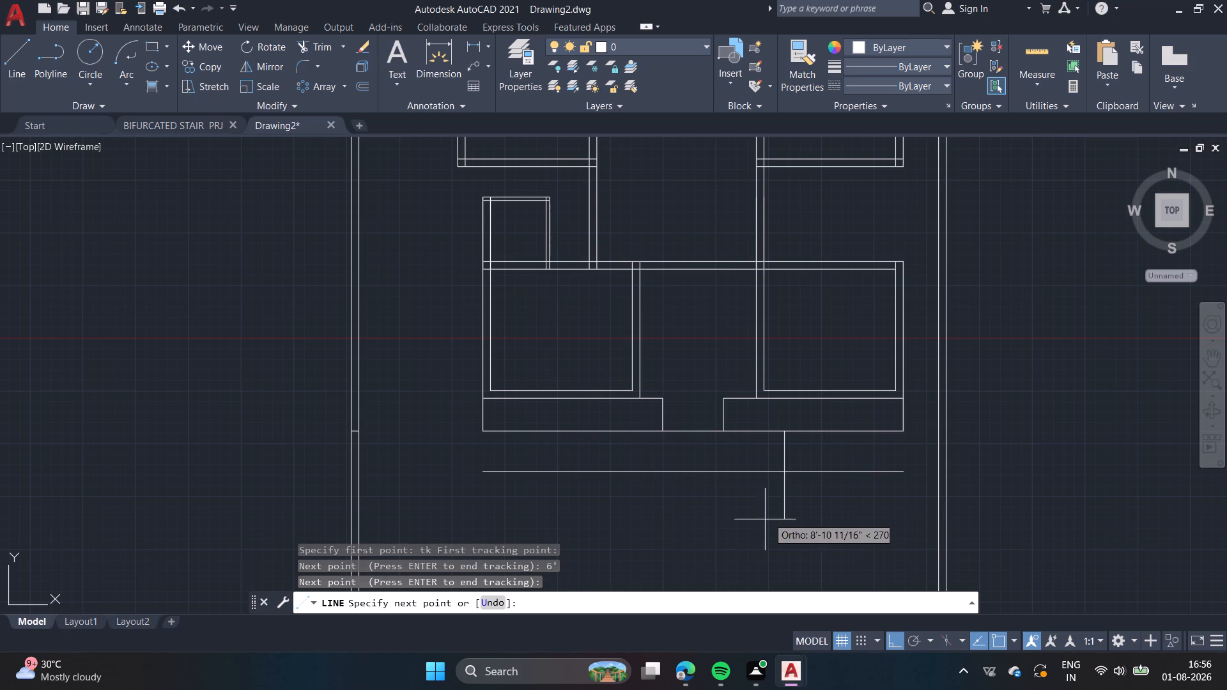
left_click(789, 471)
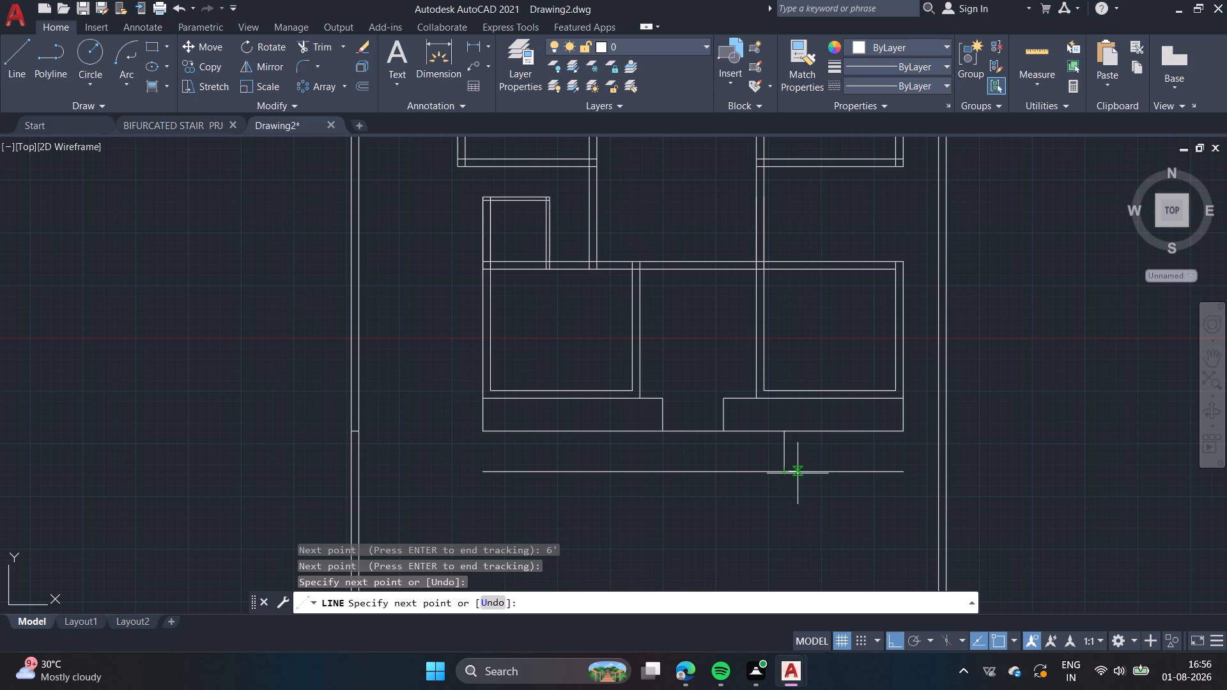
key("Escape")
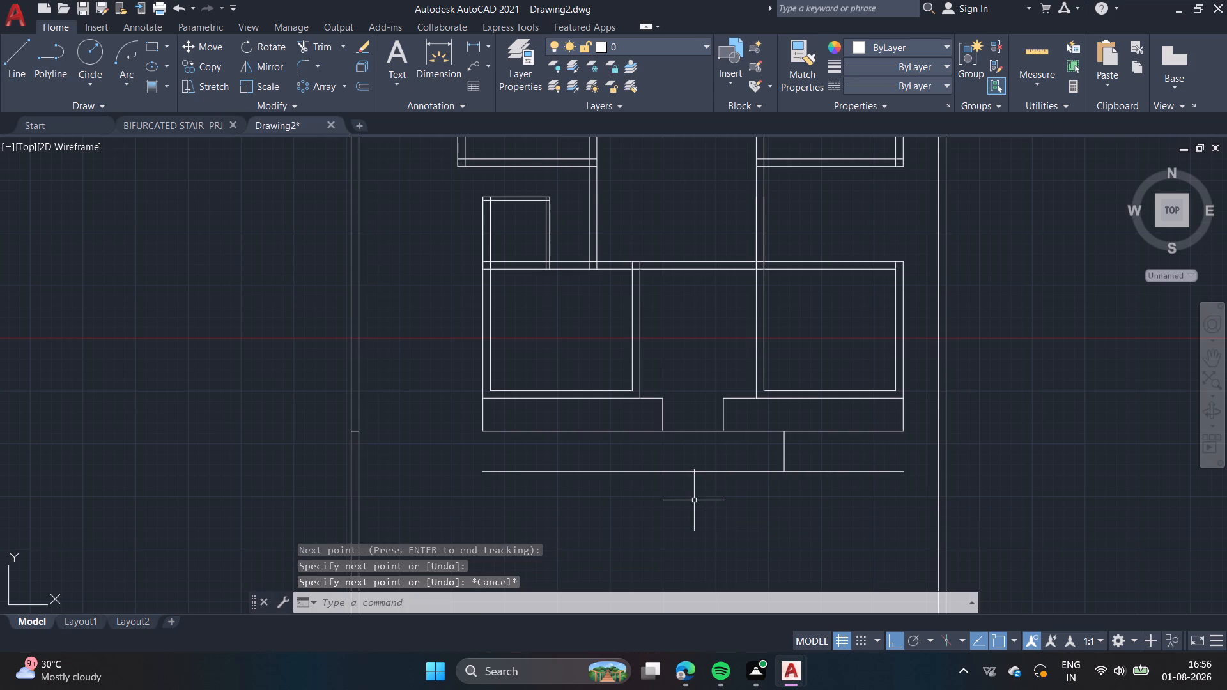
Draw a matching vertical line 6' west of the central opening's west edge, down to the offset line.
type("l")
key("space")
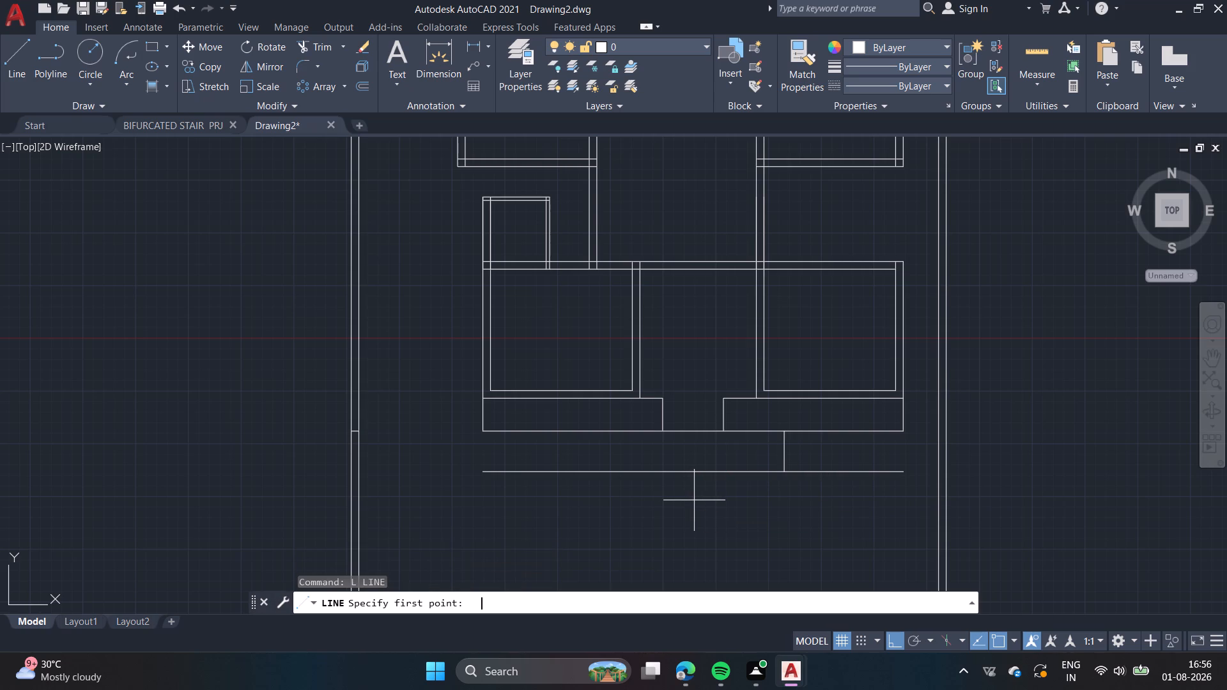
type("tk")
key("space")
left_click(663, 429)
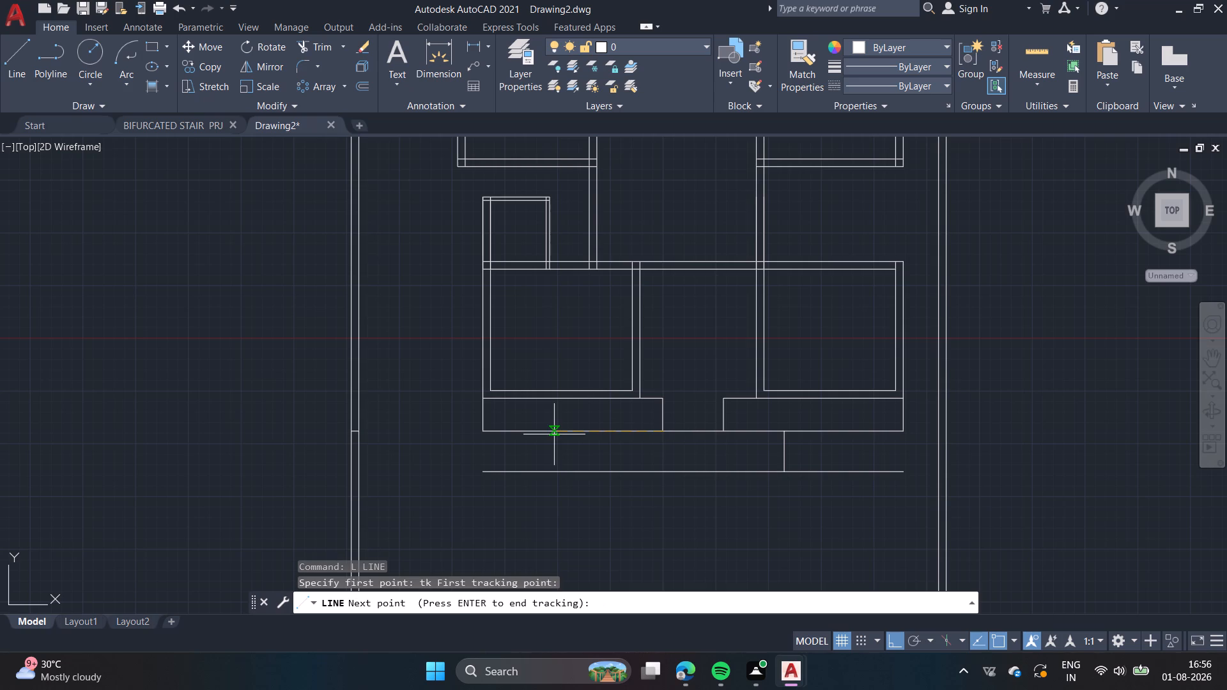
type("6'")
key("space")
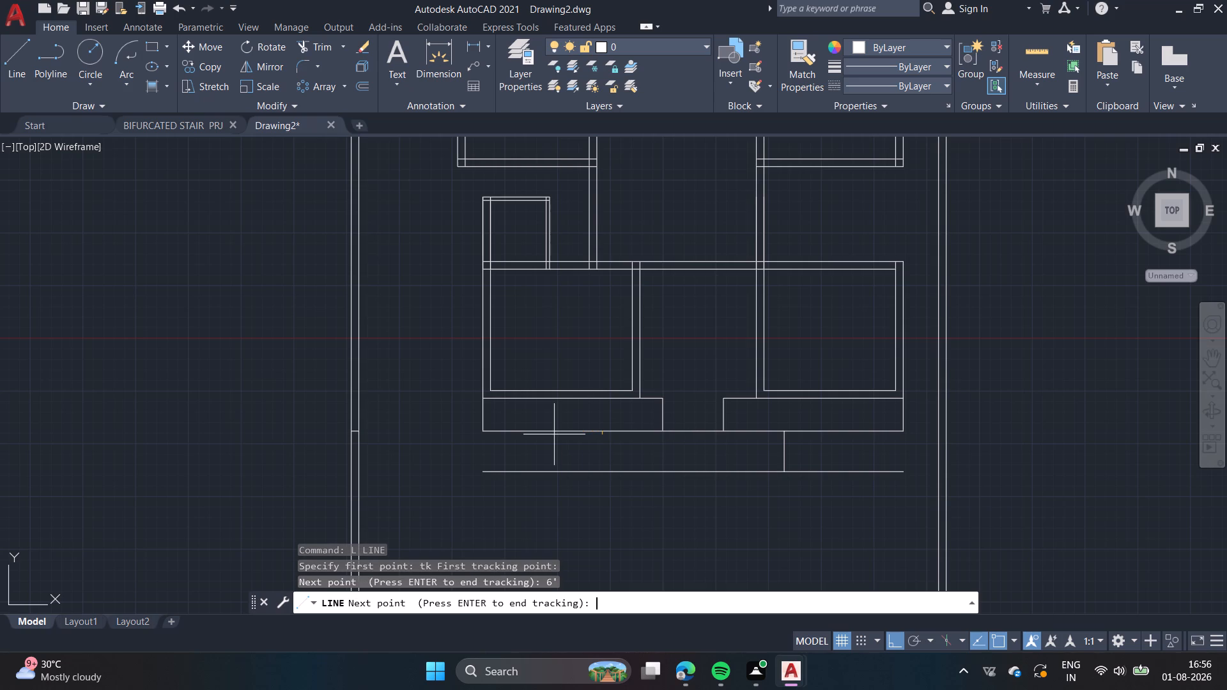
key("Return")
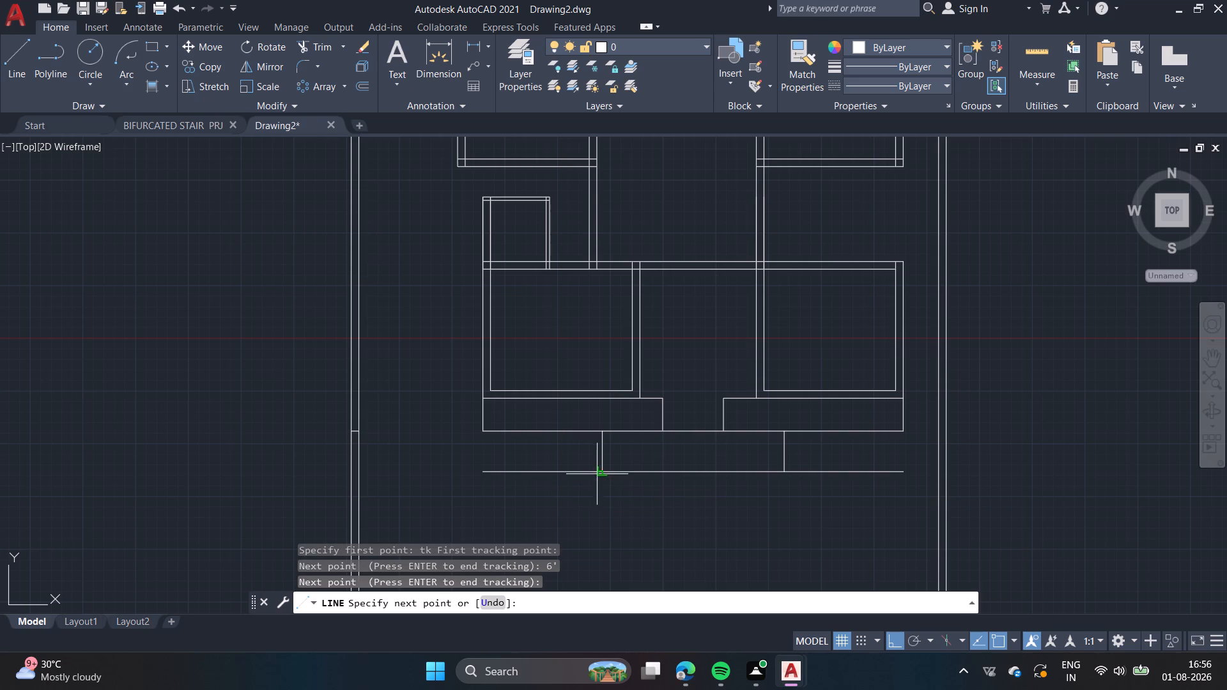
left_click(605, 472)
key("Escape")
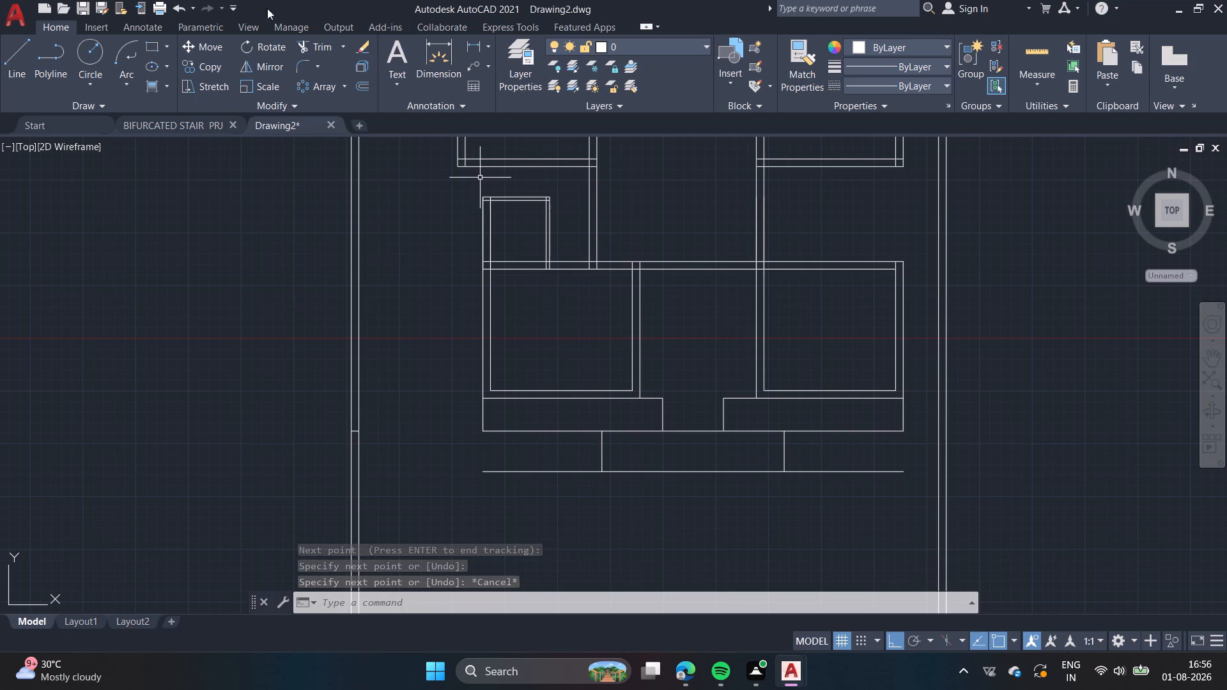
Trim both ends of the southernmost line that extend beyond the two new vertical lines.
left_click(300, 52)
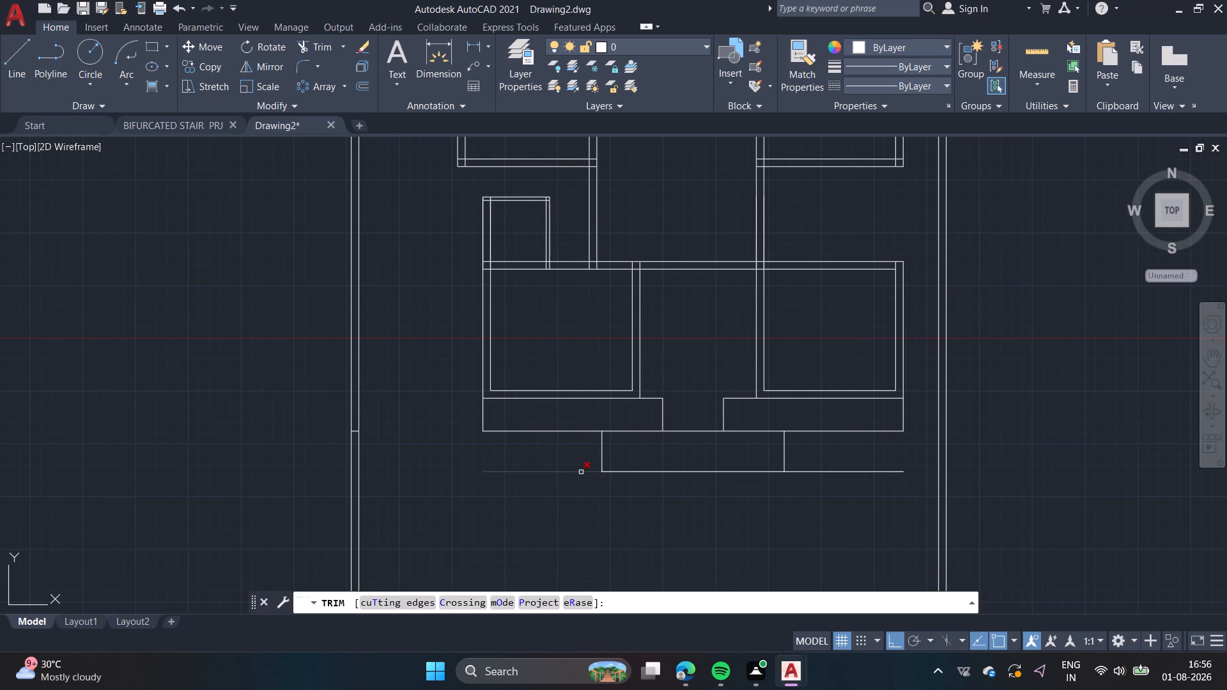
left_click(581, 470)
left_click(818, 470)
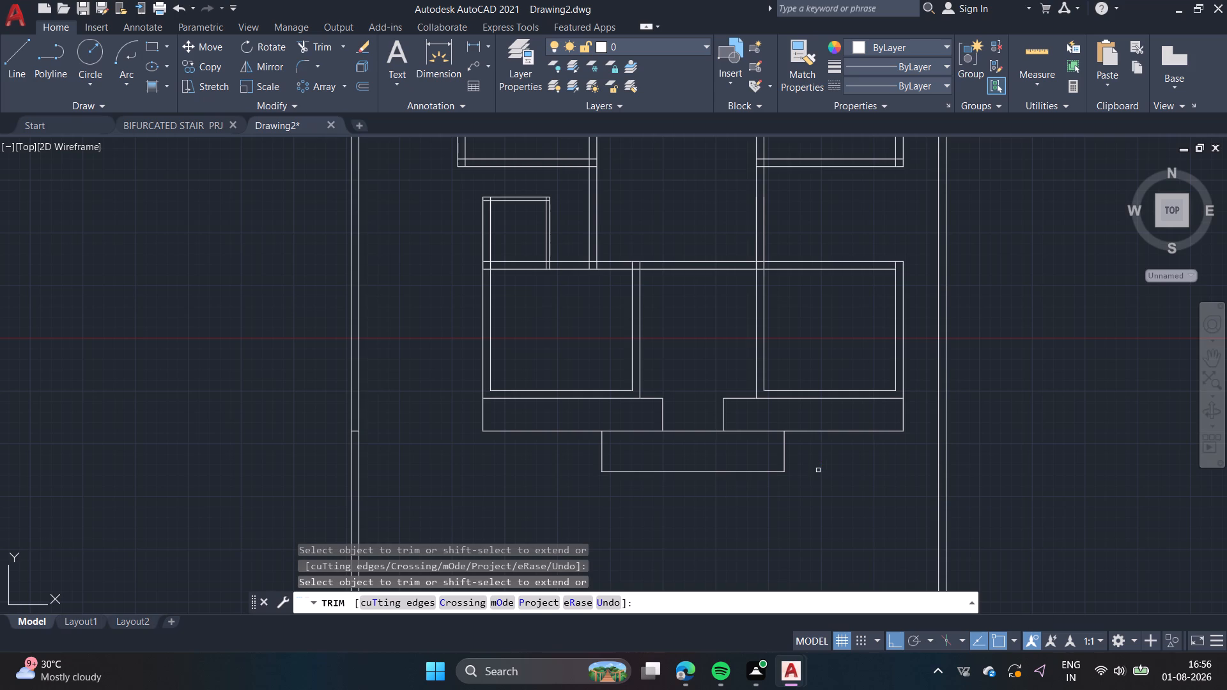
Offset the entrance projection's east edge inward three times at 1' spacing to form step lines.
left_click(366, 89)
left_click(783, 454)
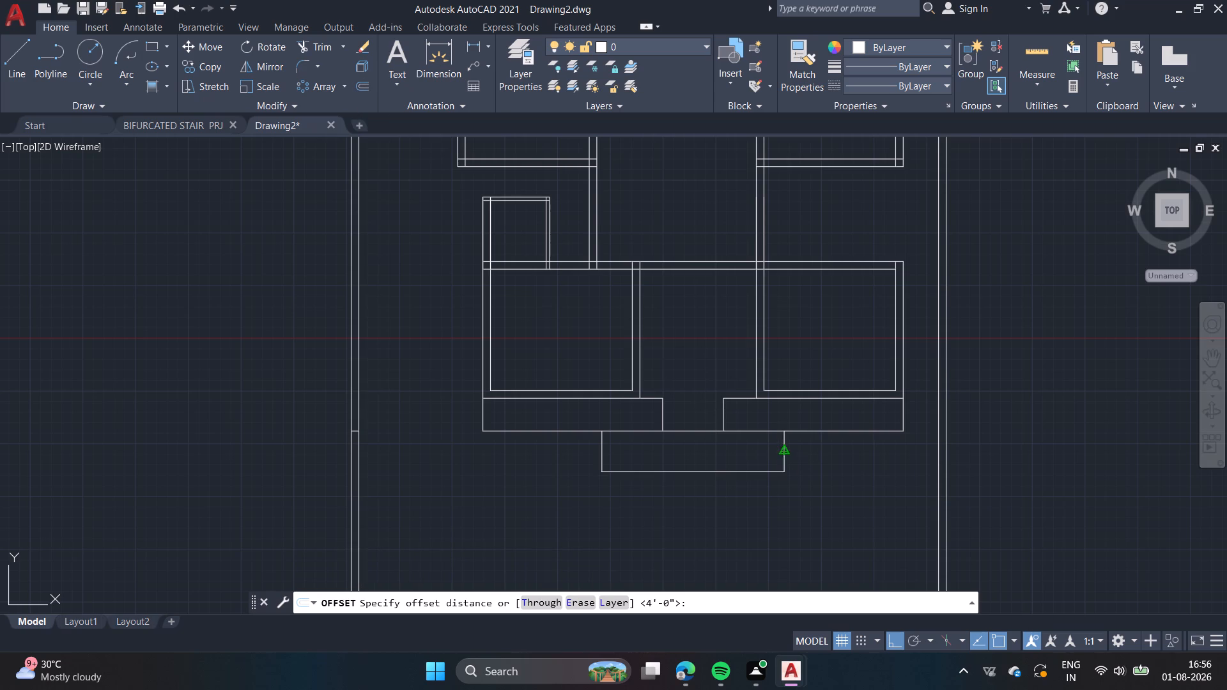
type("1'")
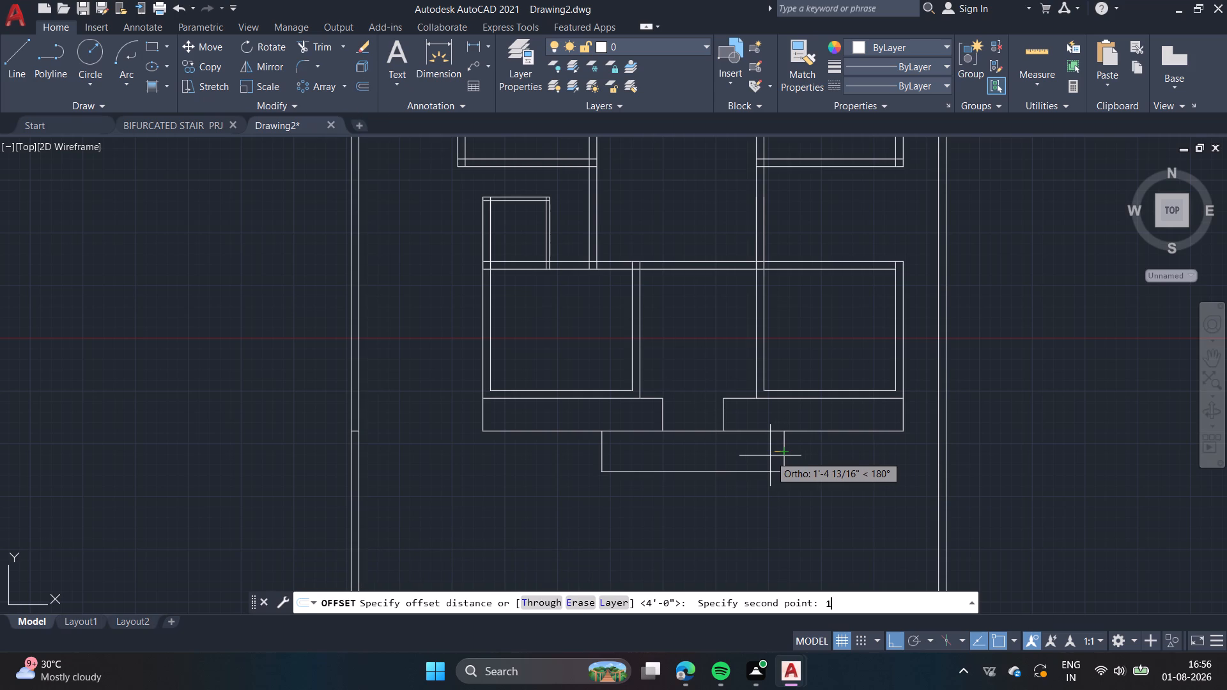
key("Return")
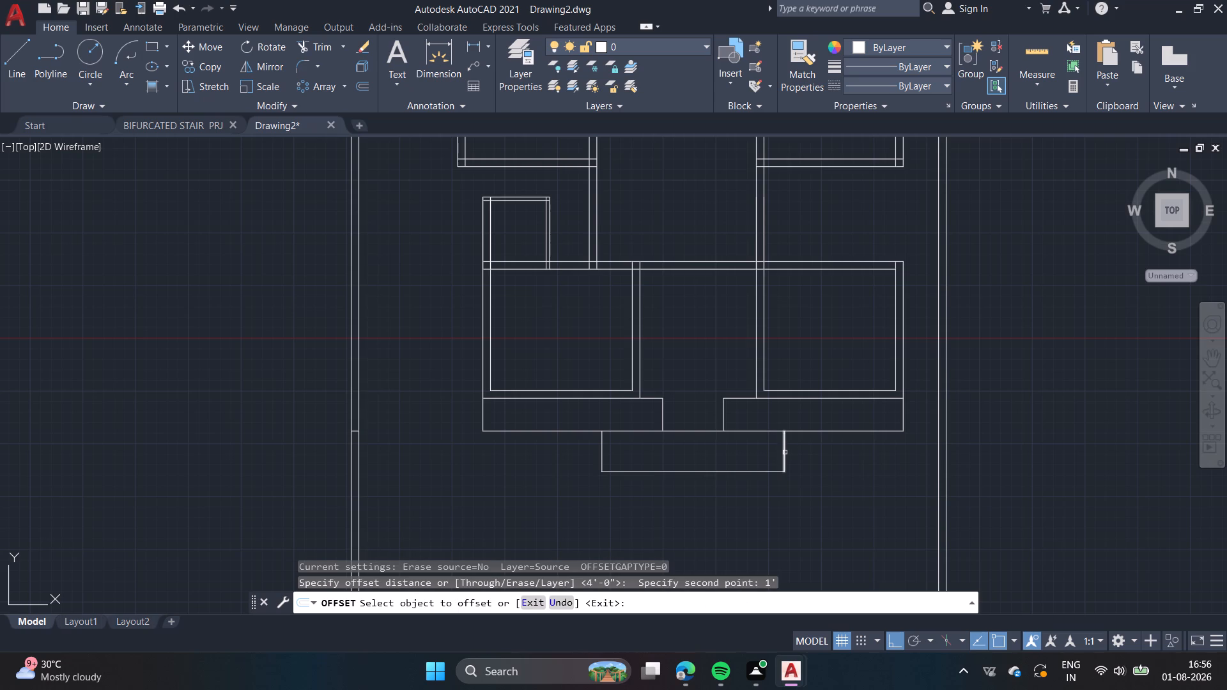
left_click(785, 452)
left_click(607, 603)
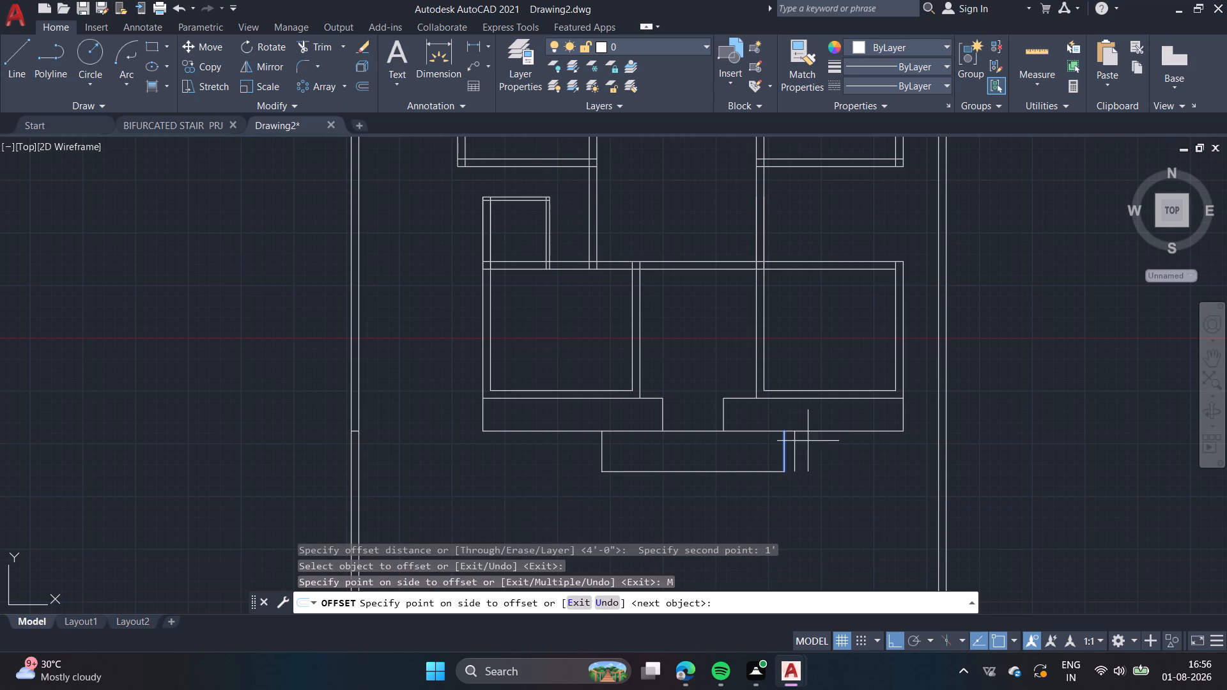
left_click(768, 451)
left_click(752, 452)
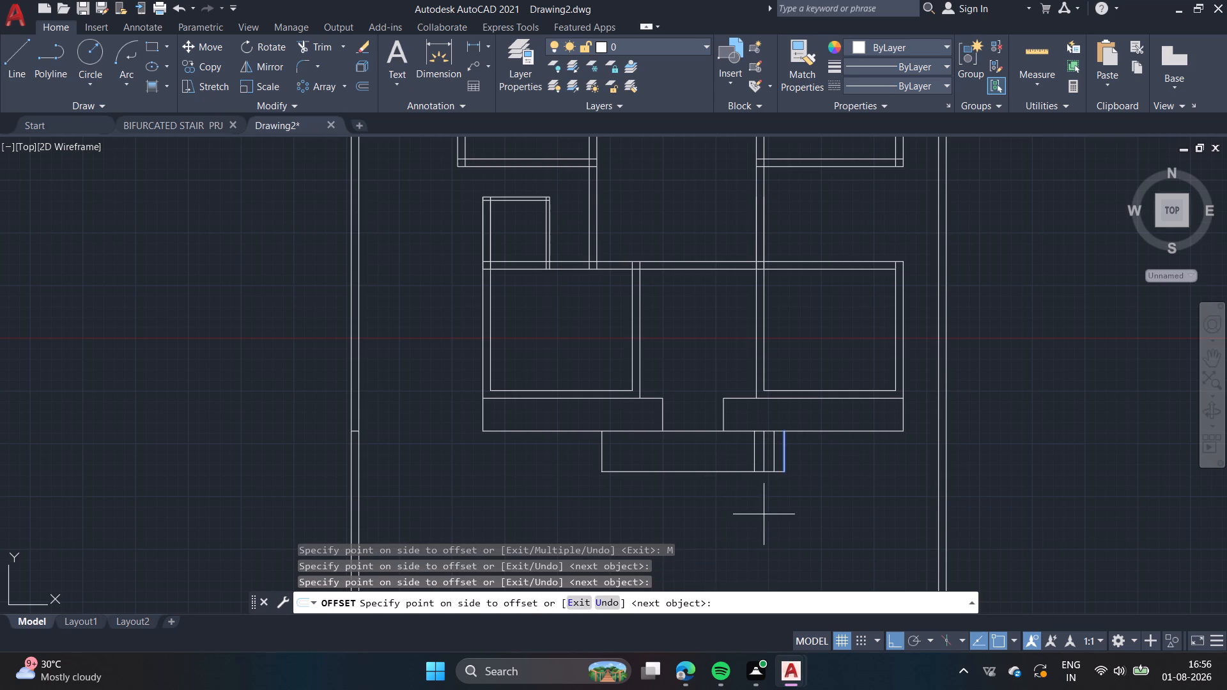
left_click(718, 496)
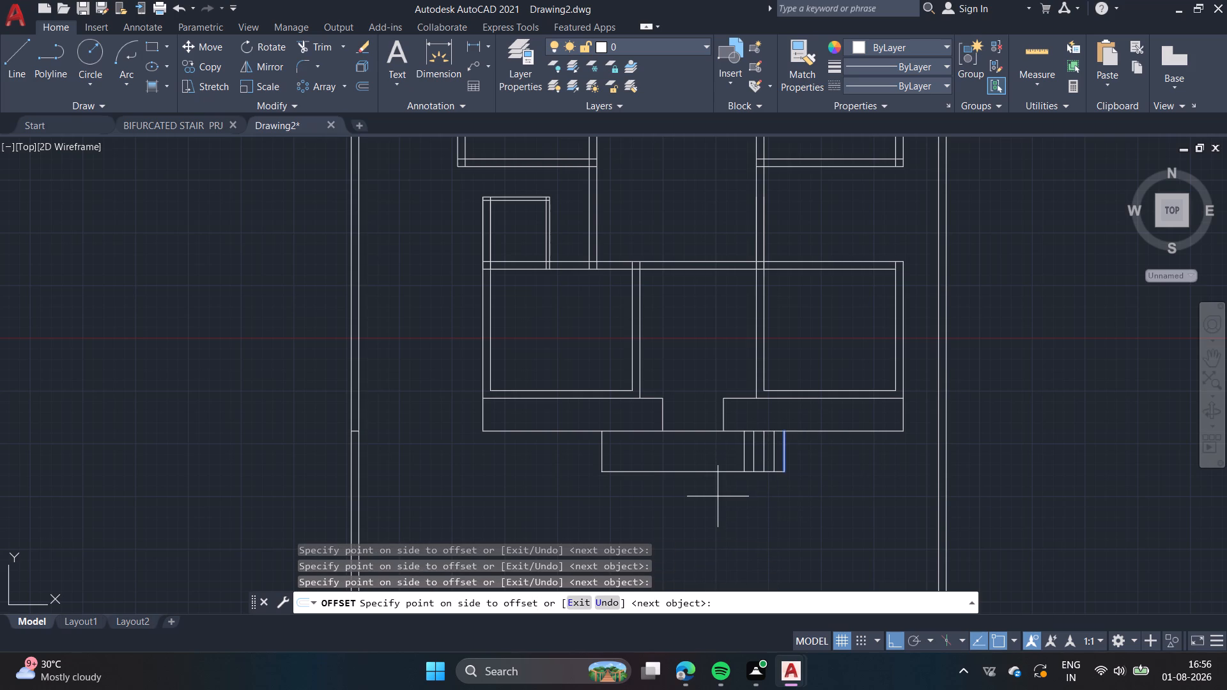
key("Escape")
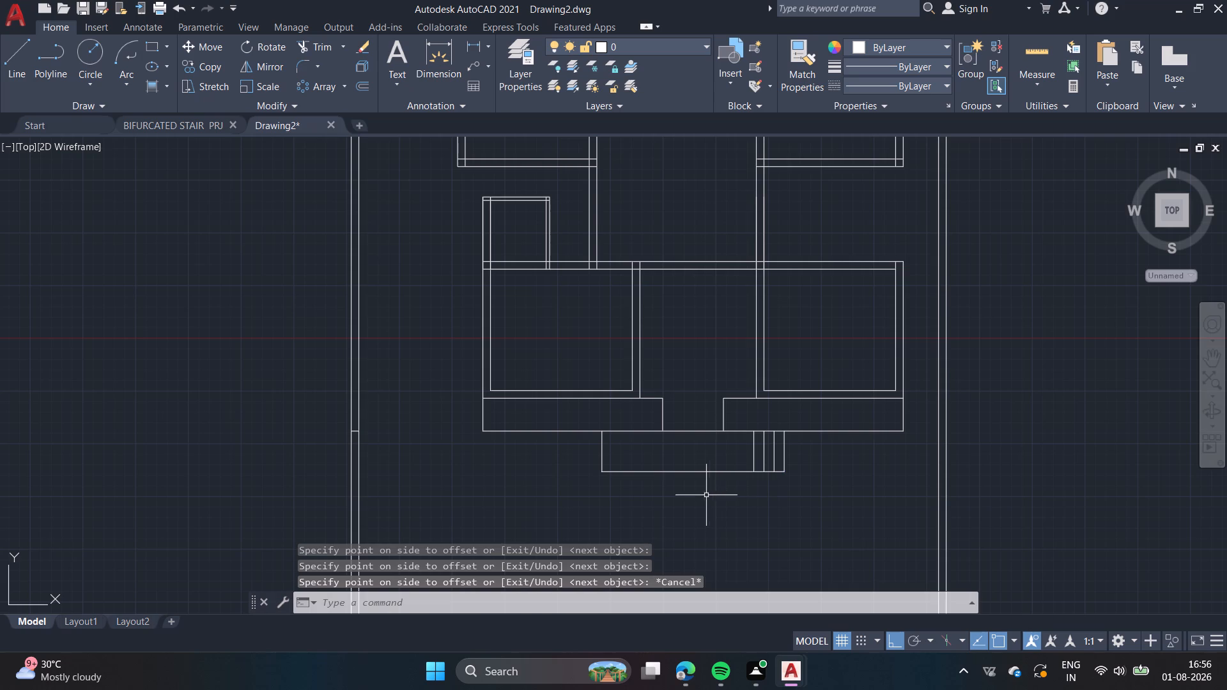
Offset the entrance projection's west edge inward at 1' spacing to form three matching step lines.
key("space")
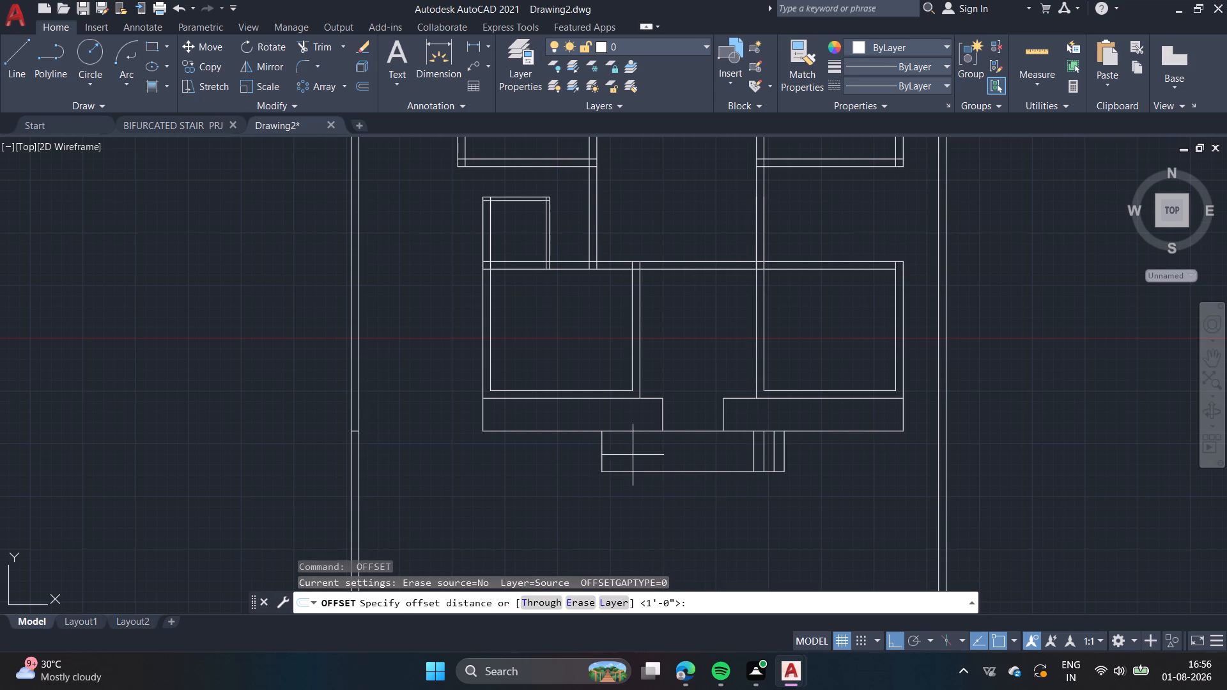
left_click(599, 455)
type("1'")
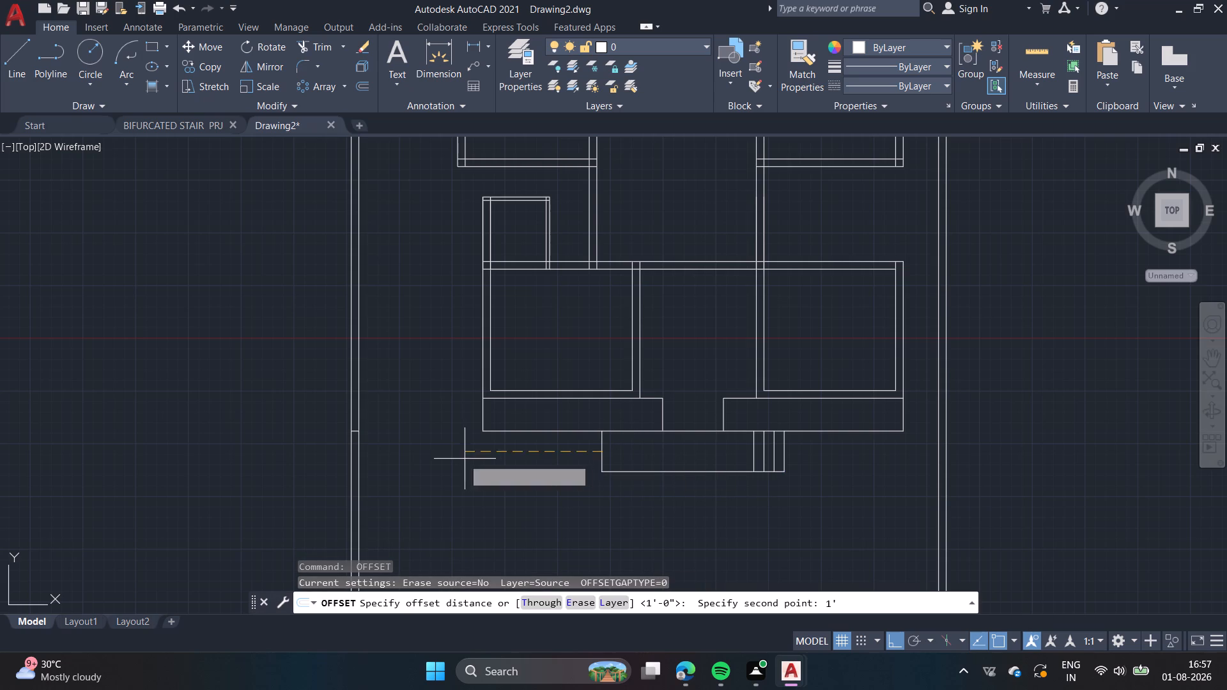
key("space")
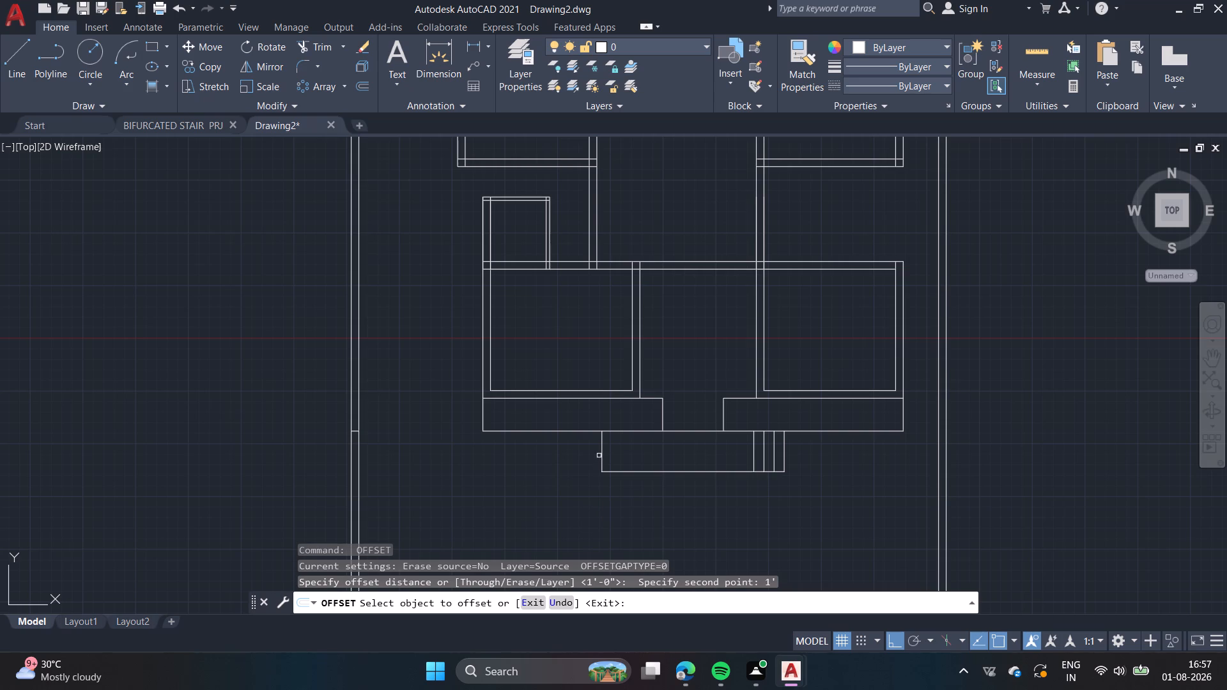
left_click(603, 456)
left_click(626, 464)
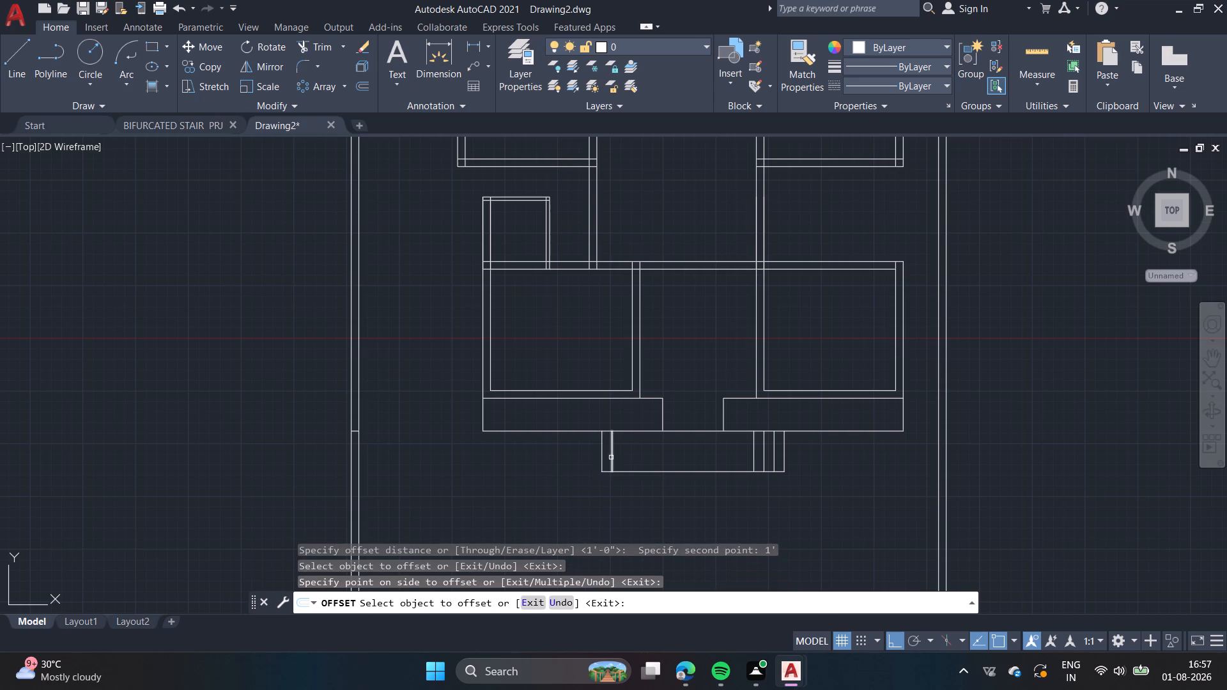
left_click(611, 457)
left_click(643, 463)
left_click(622, 450)
left_click(661, 470)
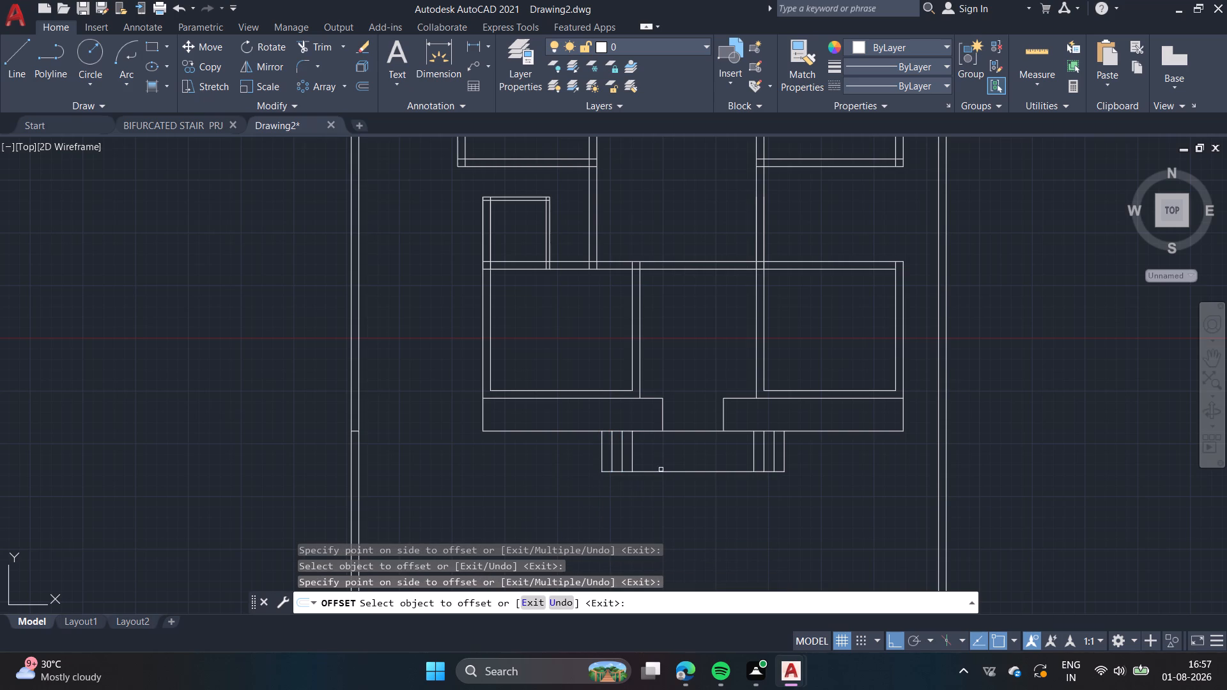
scroll(659, 538, "down", 1)
middle_click_drag(663, 536, 673, 503)
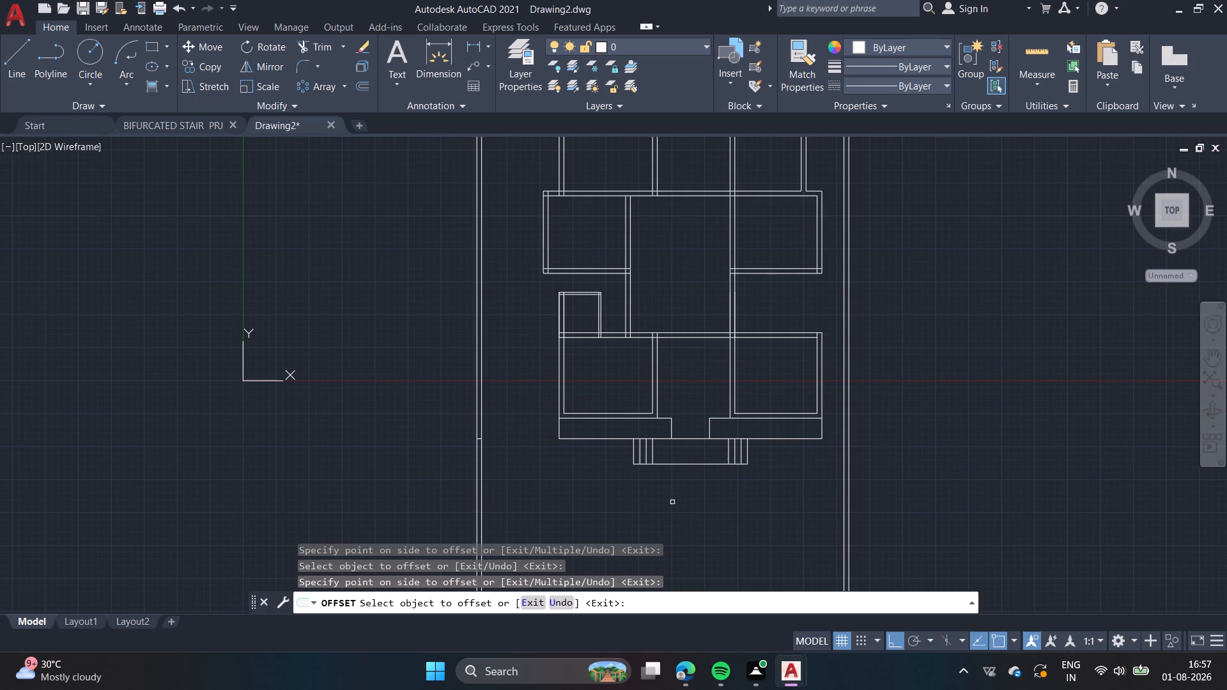
key("Escape")
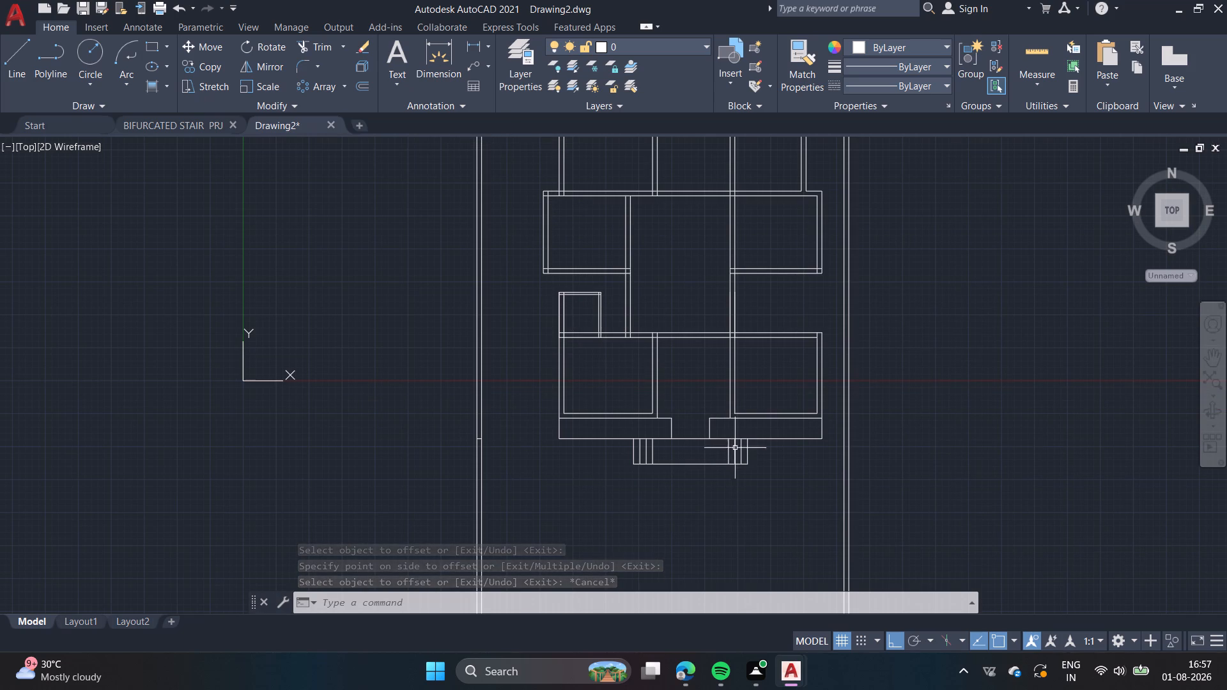
Offset the south edge of the entrance projection 6'1.5" to the south.
left_click(359, 81)
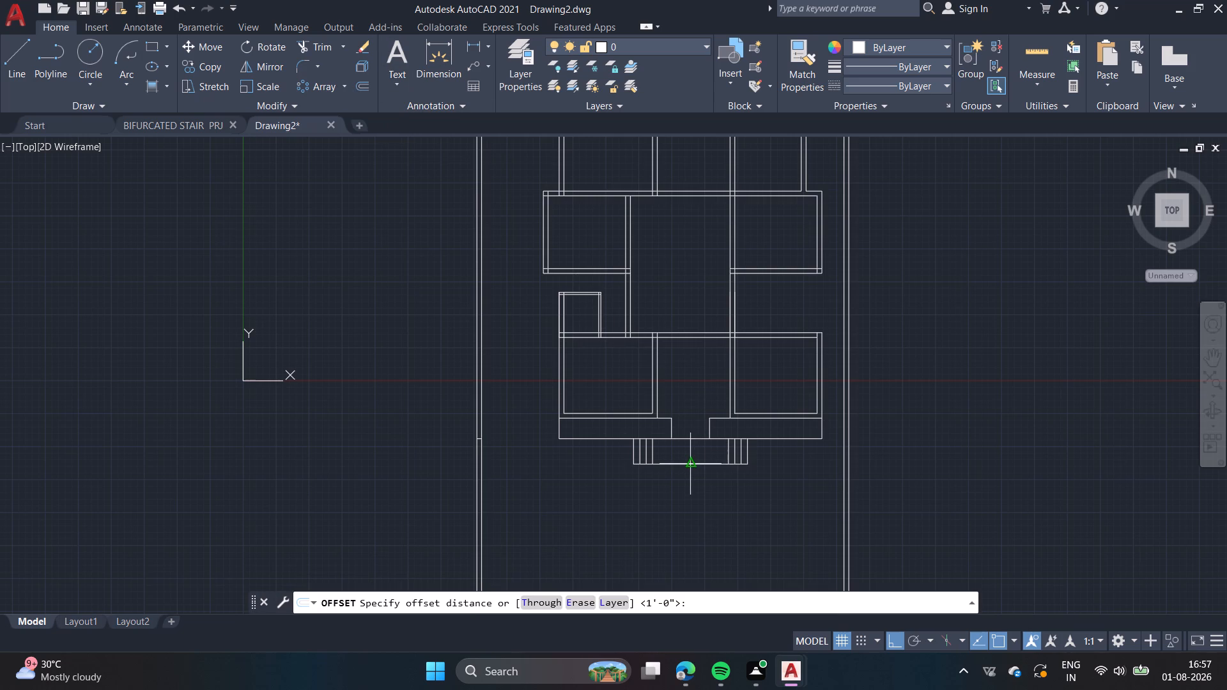
scroll(688, 462, "down", 1)
left_click(688, 464)
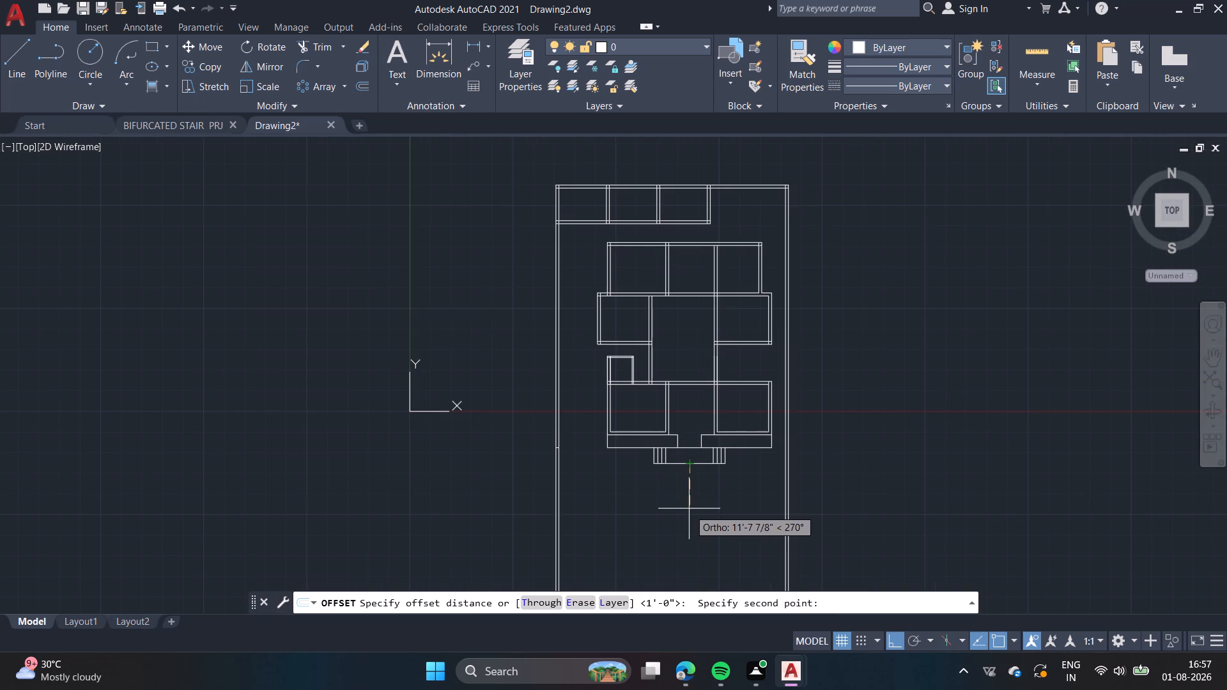
middle_click_drag(689, 509, 691, 422)
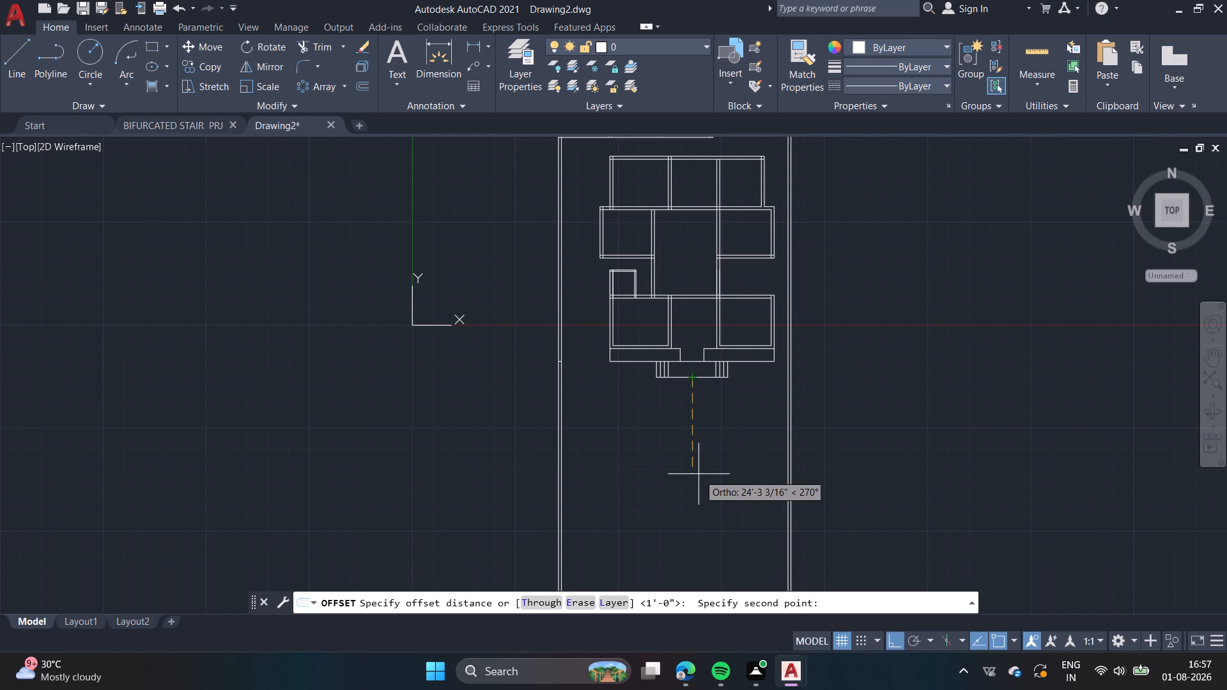
type("6'")
type("1.5\"")
key("Return")
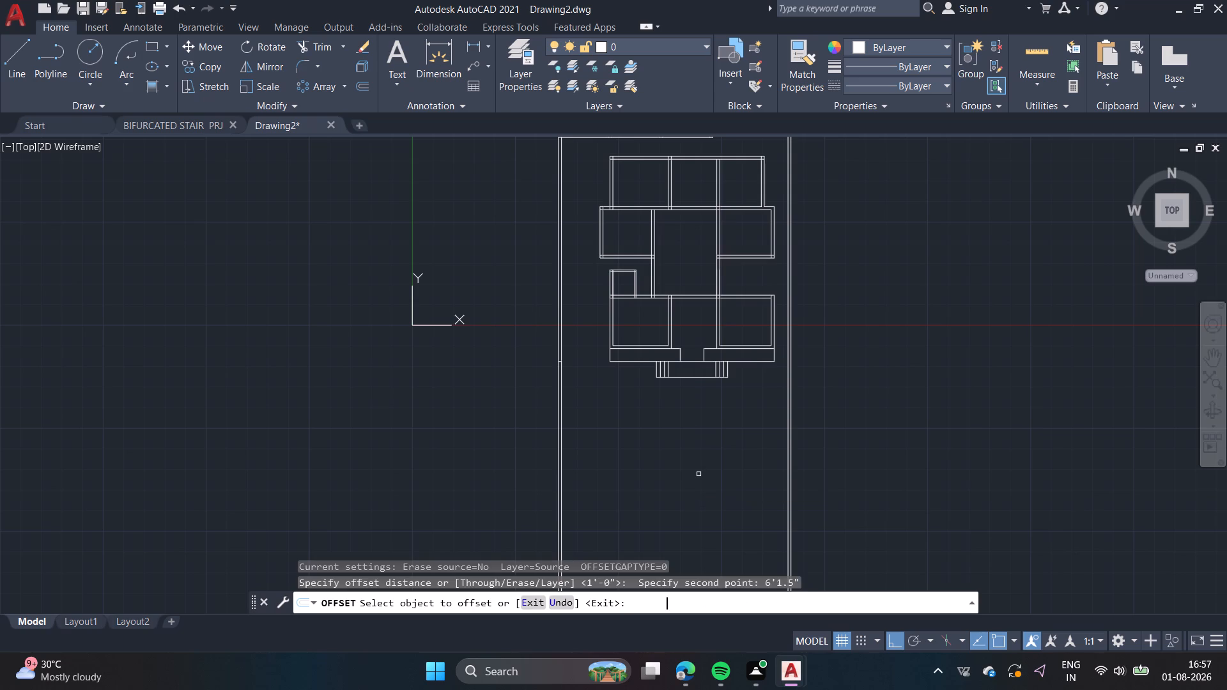
left_click(694, 377)
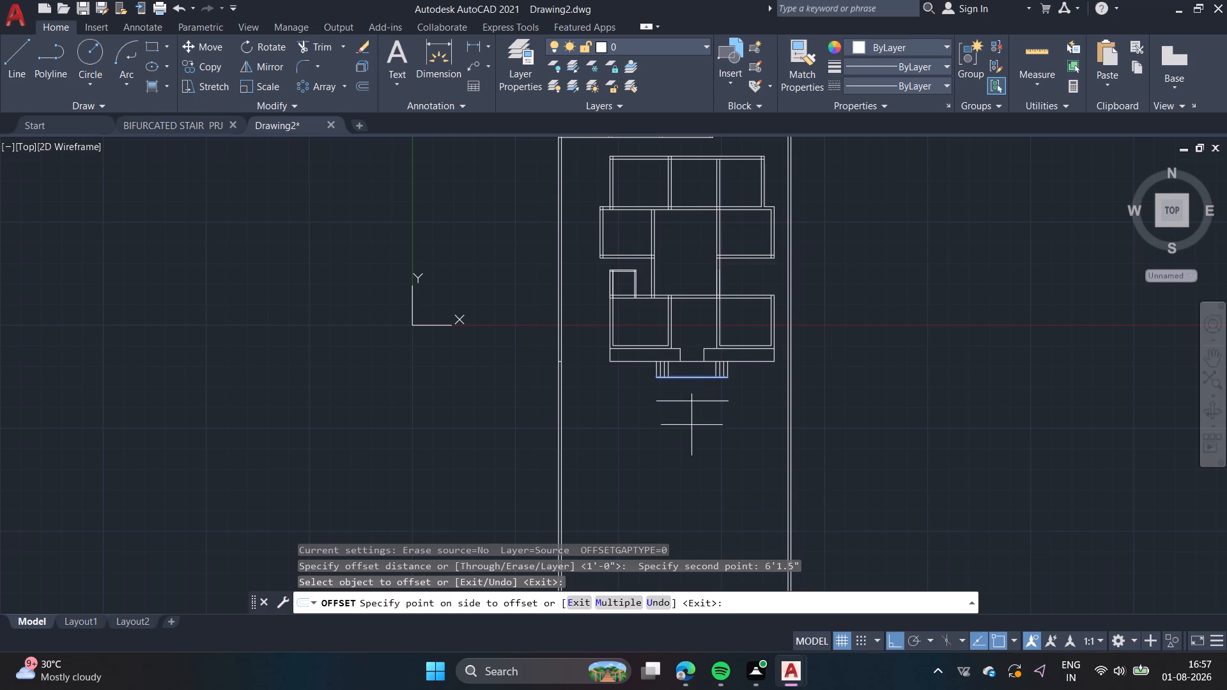
left_click(691, 425)
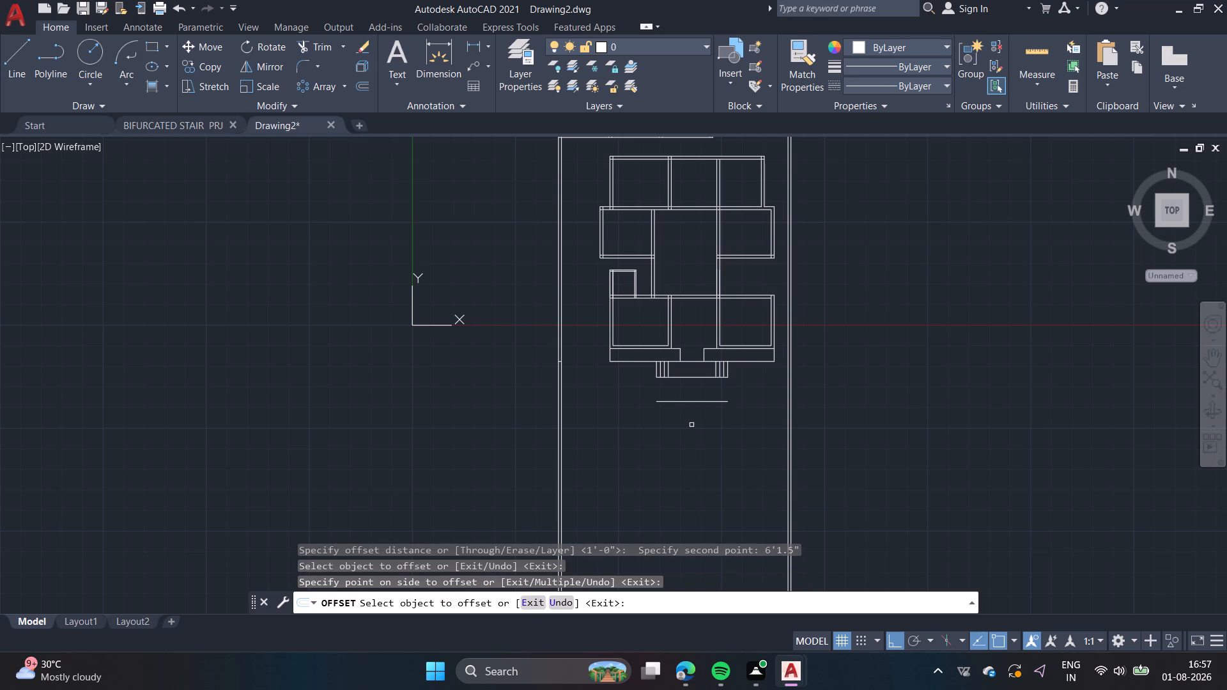
Offset the new line south of the entrance projection another 9" southward to form a double line.
key("space")
key("space")
left_click(686, 401)
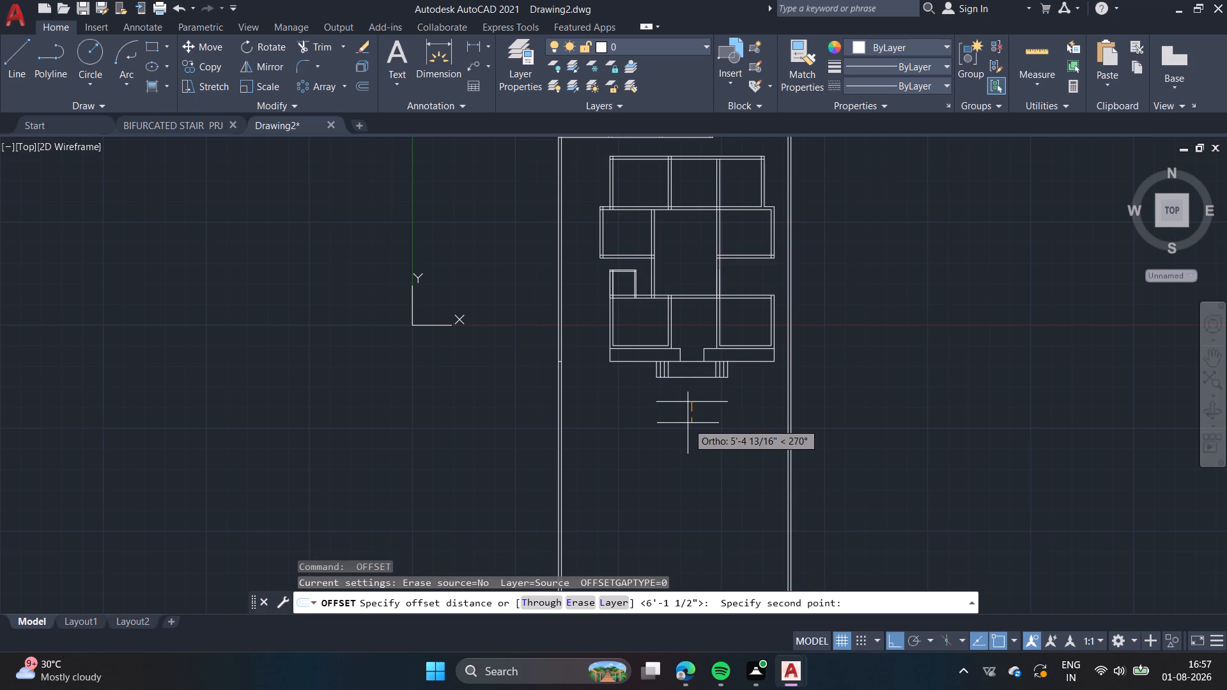
type("9\"")
key("Return")
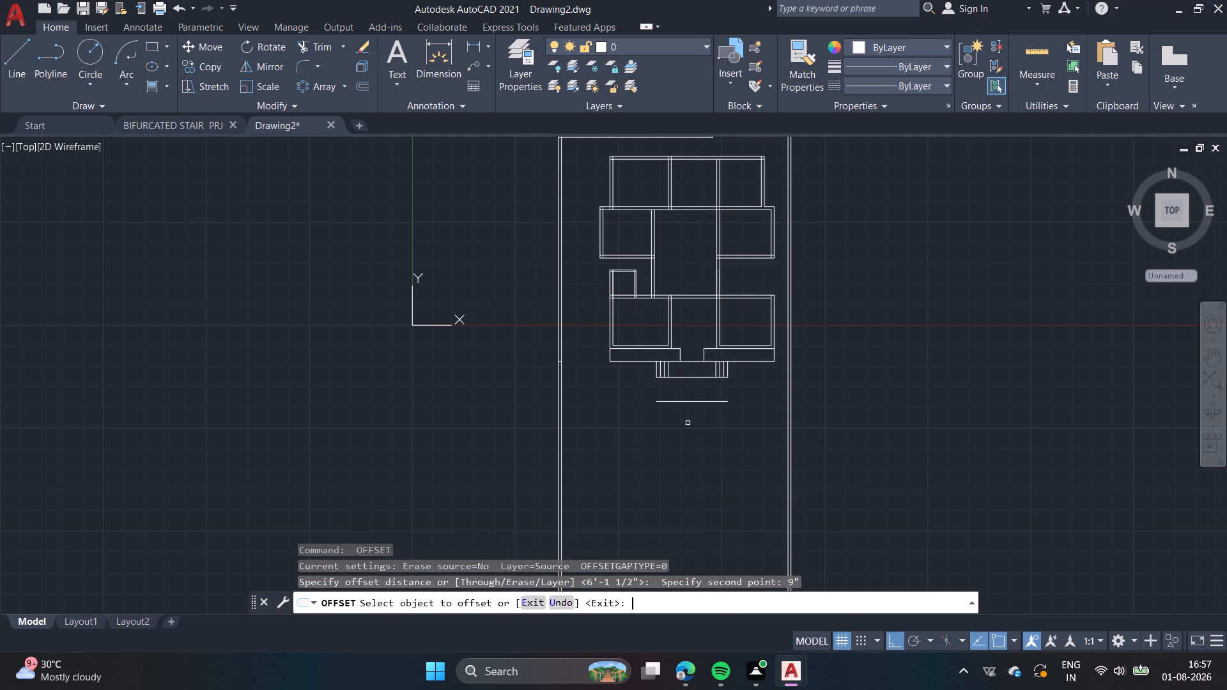
left_click(688, 402)
left_click(686, 457)
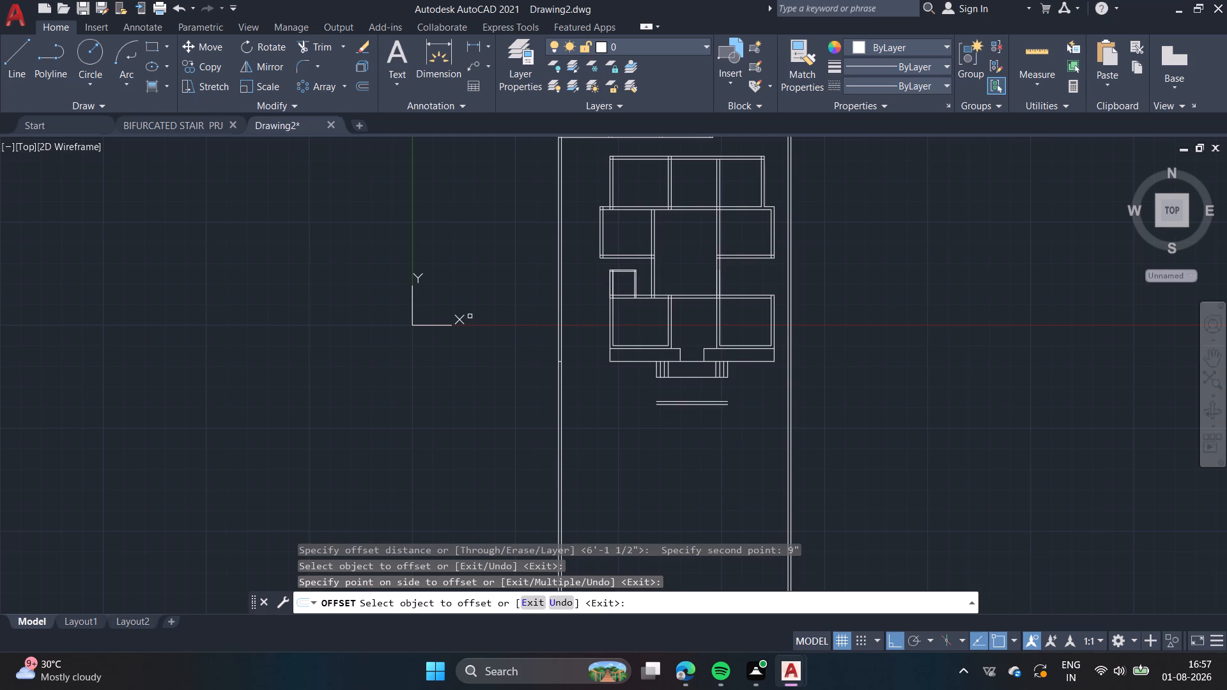
key("Escape")
Draw two horizontal construction lines (XLINE) through the west ends of the two offset lines, crossing both outer boundary walls.
key("x")
type("l")
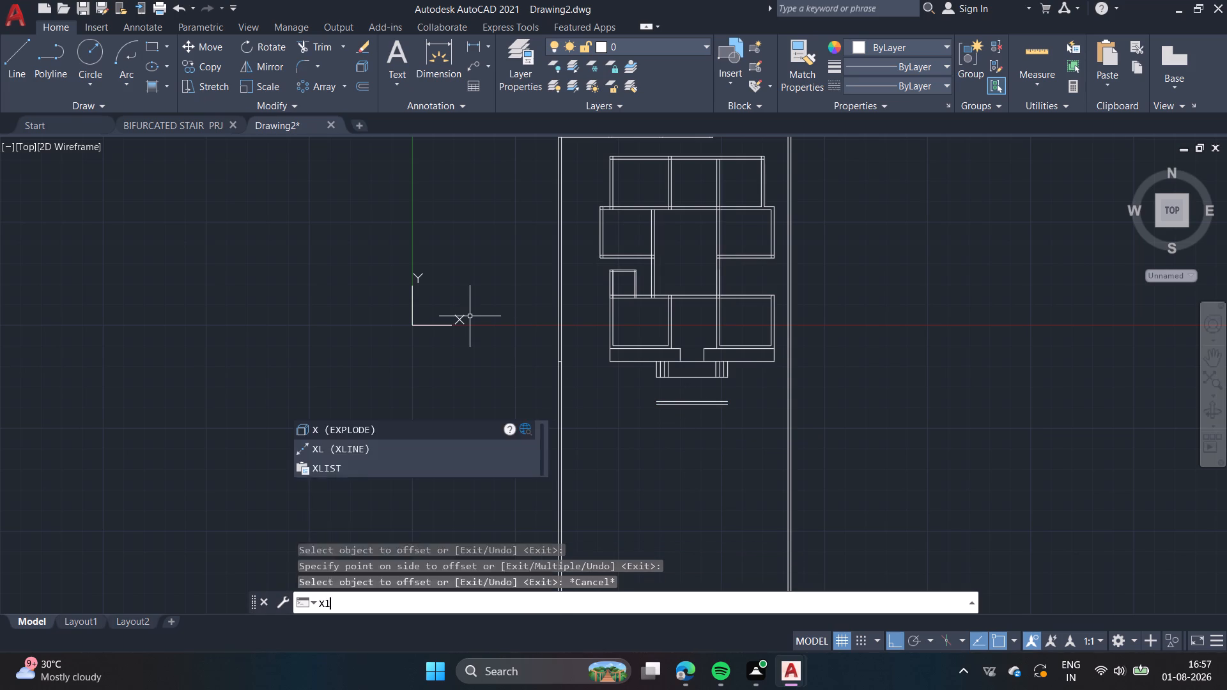
key("space")
scroll(644, 391, "up", 2)
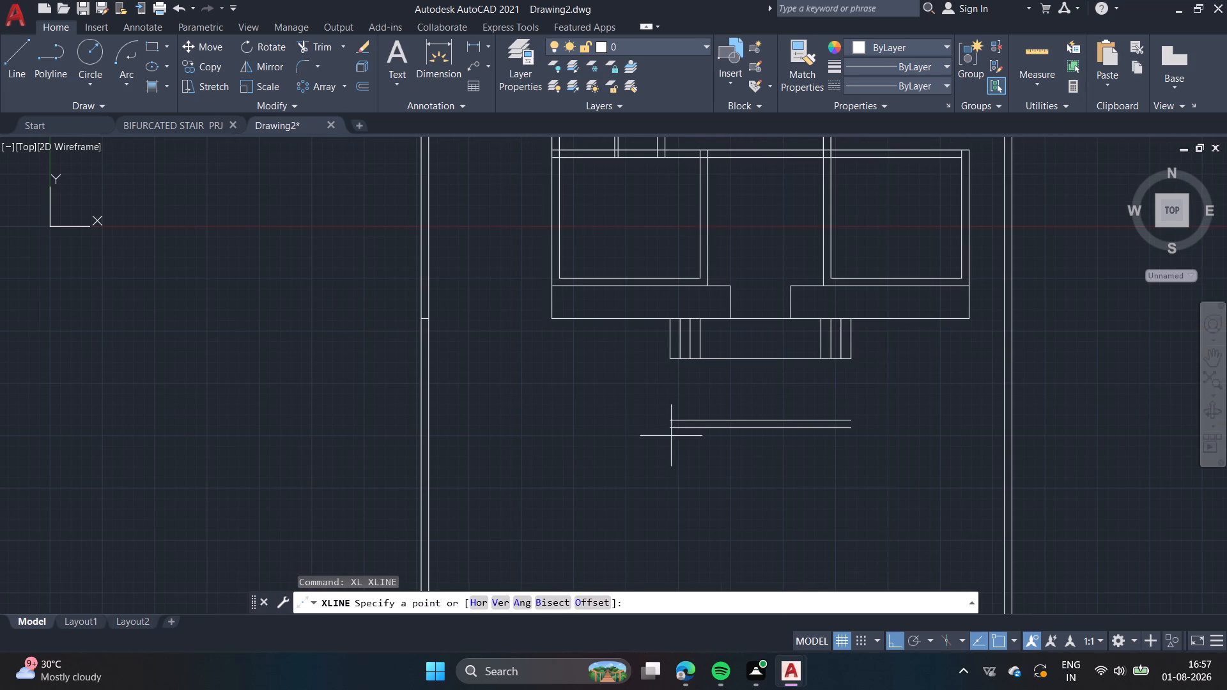
left_click(668, 430)
left_click(583, 450)
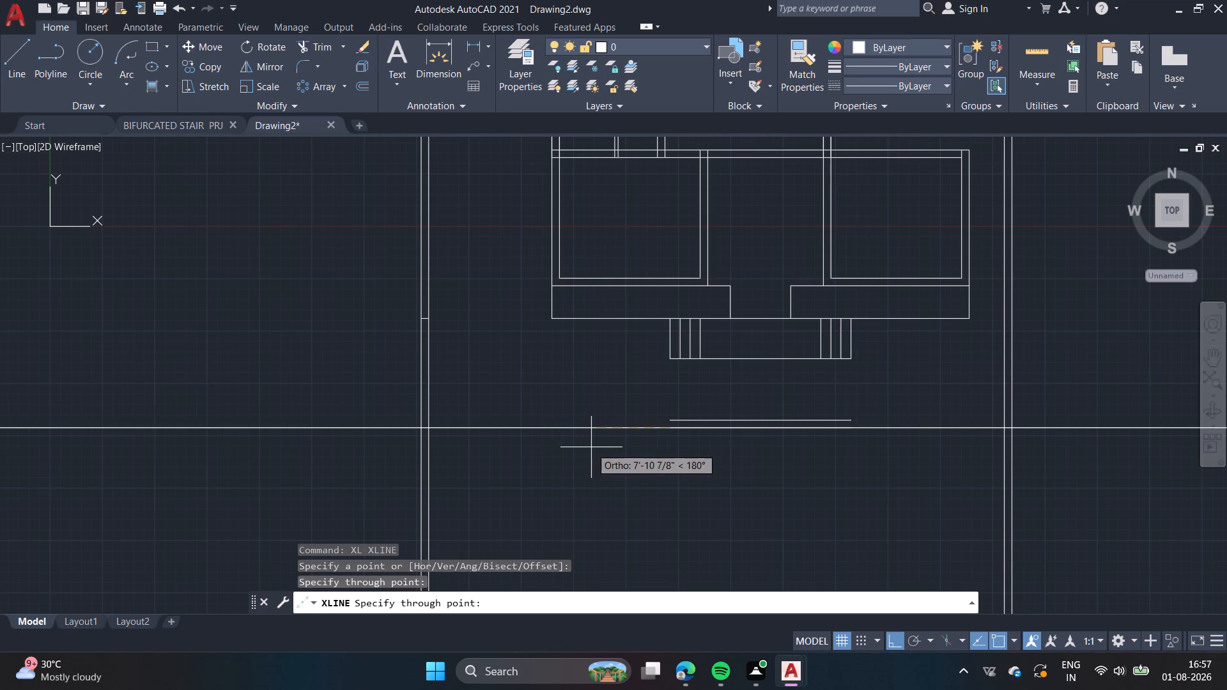
key("space")
key("space")
left_click(670, 422)
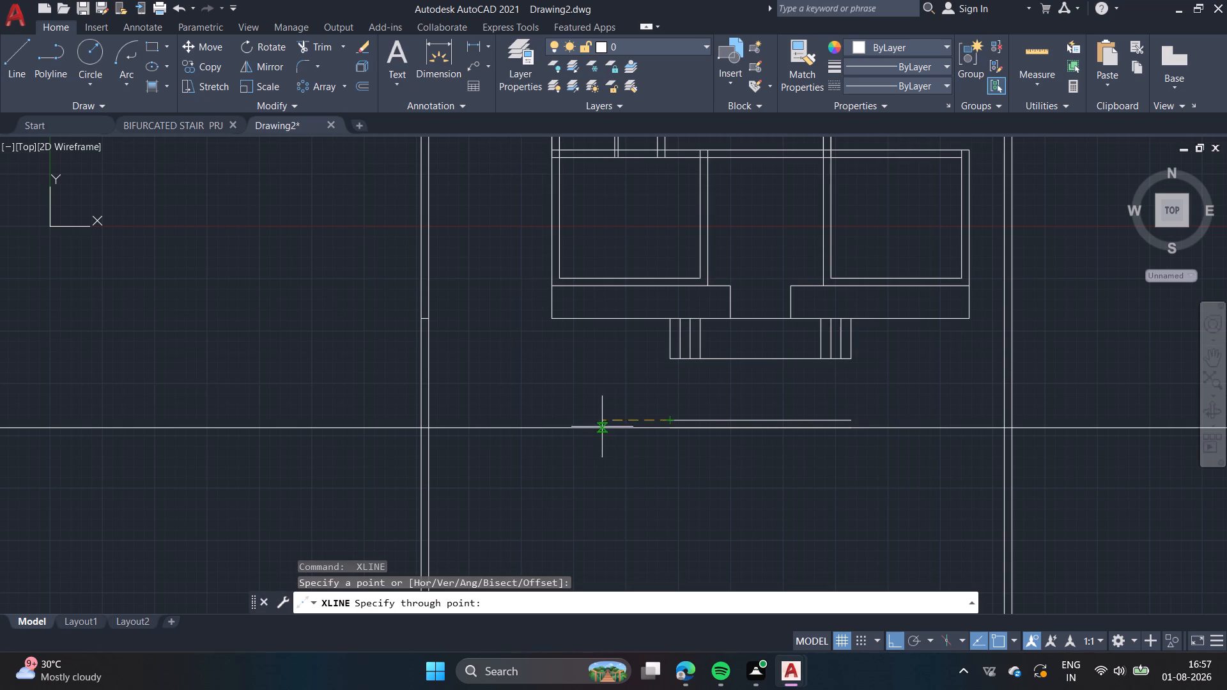
left_click(570, 445)
key("space")
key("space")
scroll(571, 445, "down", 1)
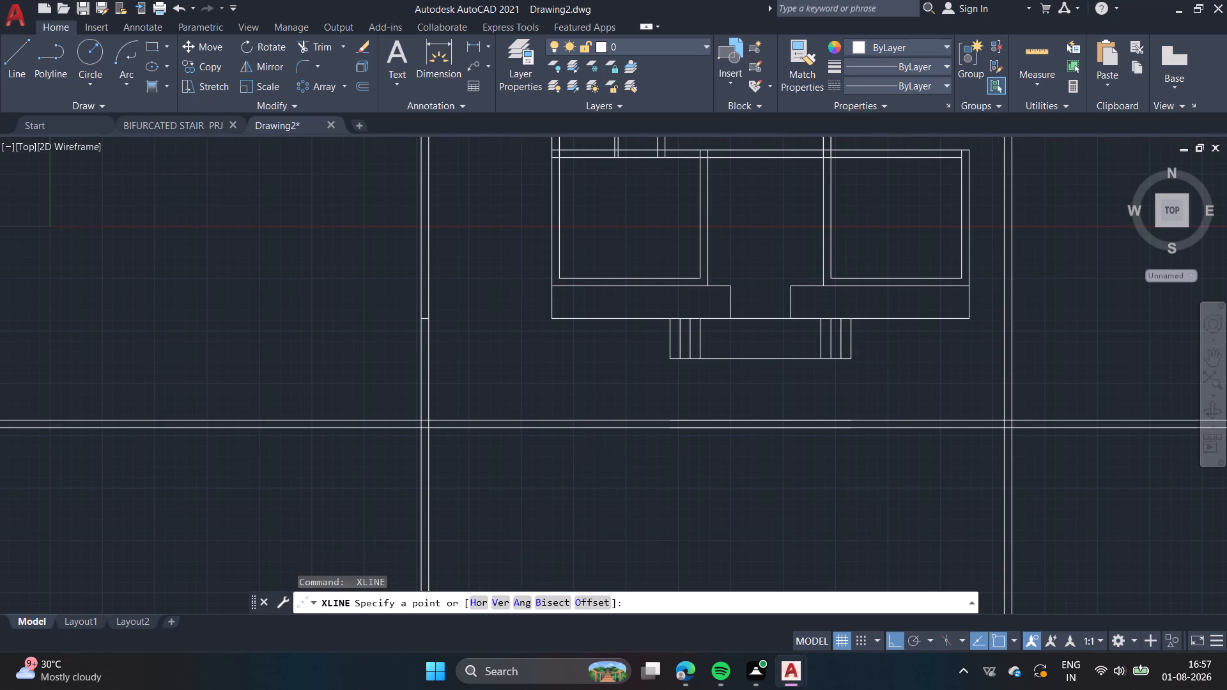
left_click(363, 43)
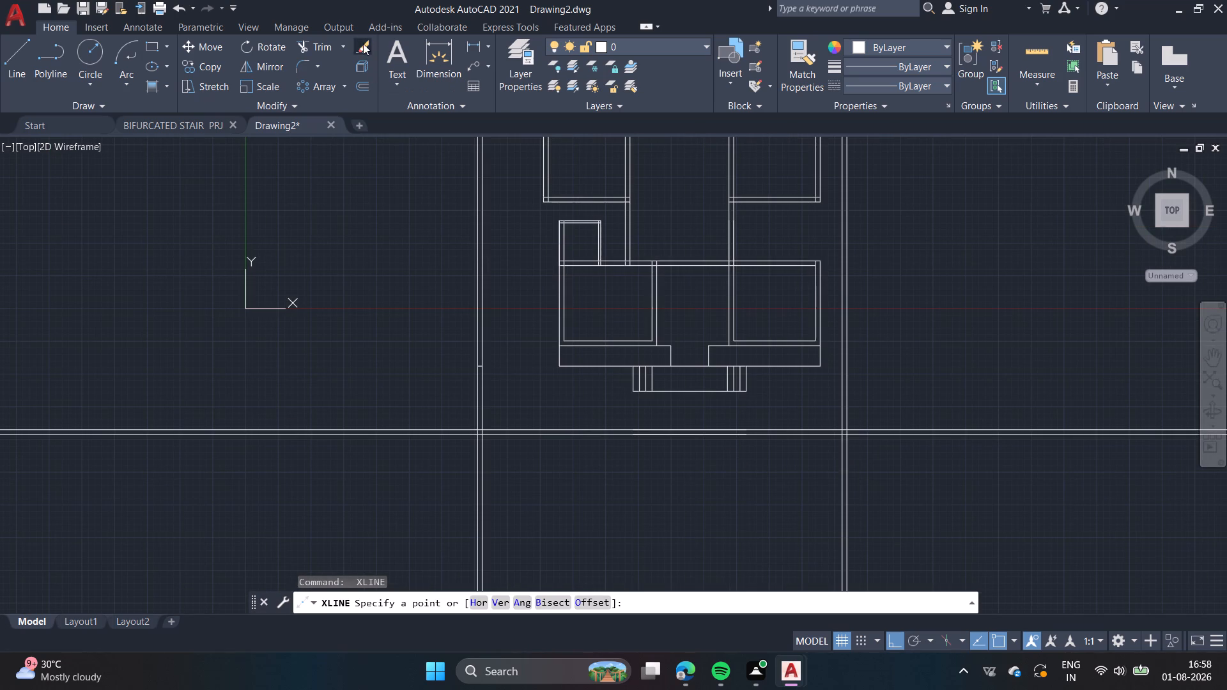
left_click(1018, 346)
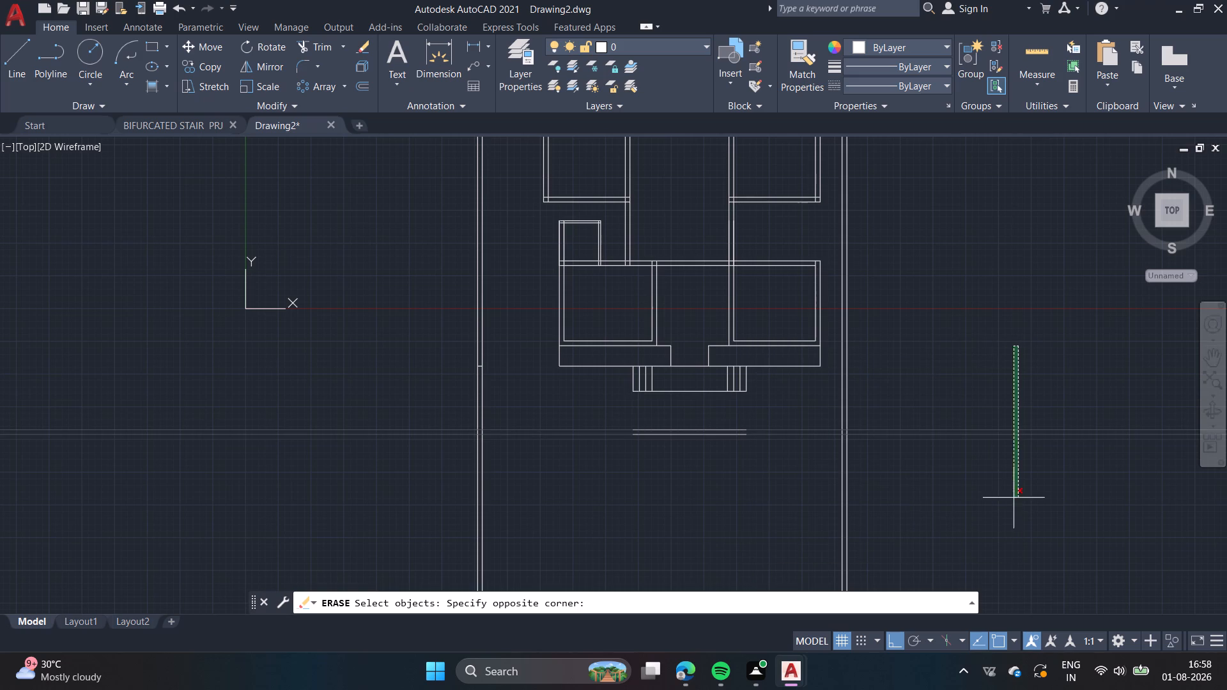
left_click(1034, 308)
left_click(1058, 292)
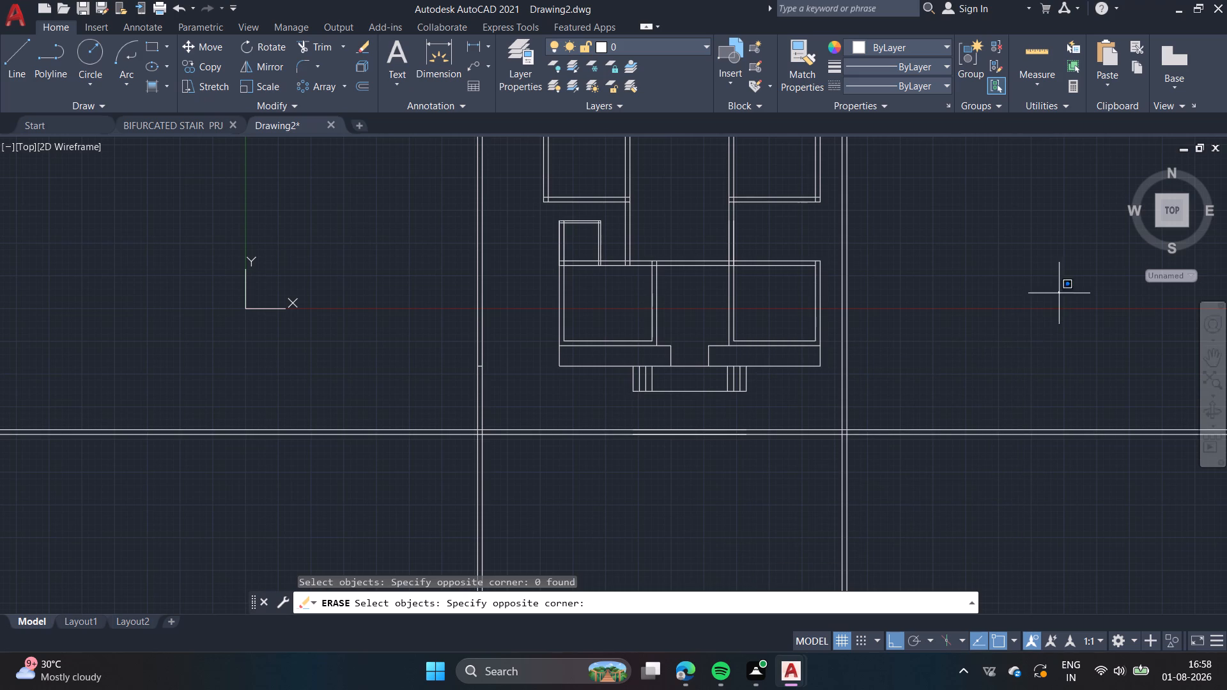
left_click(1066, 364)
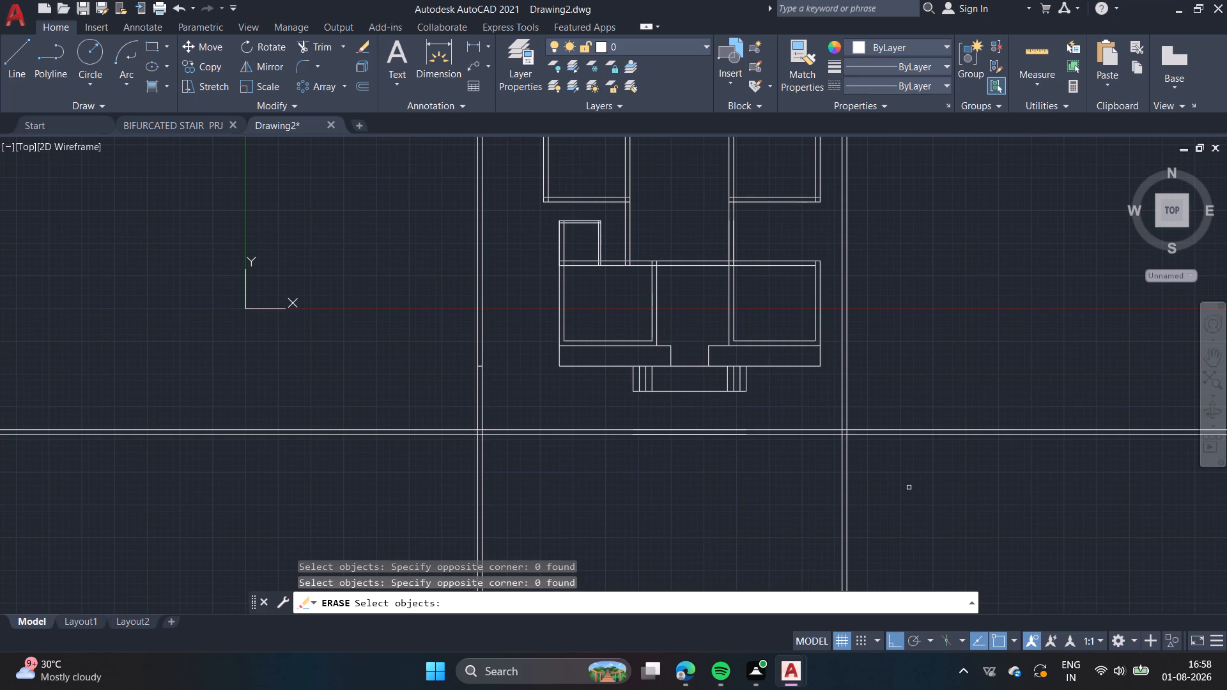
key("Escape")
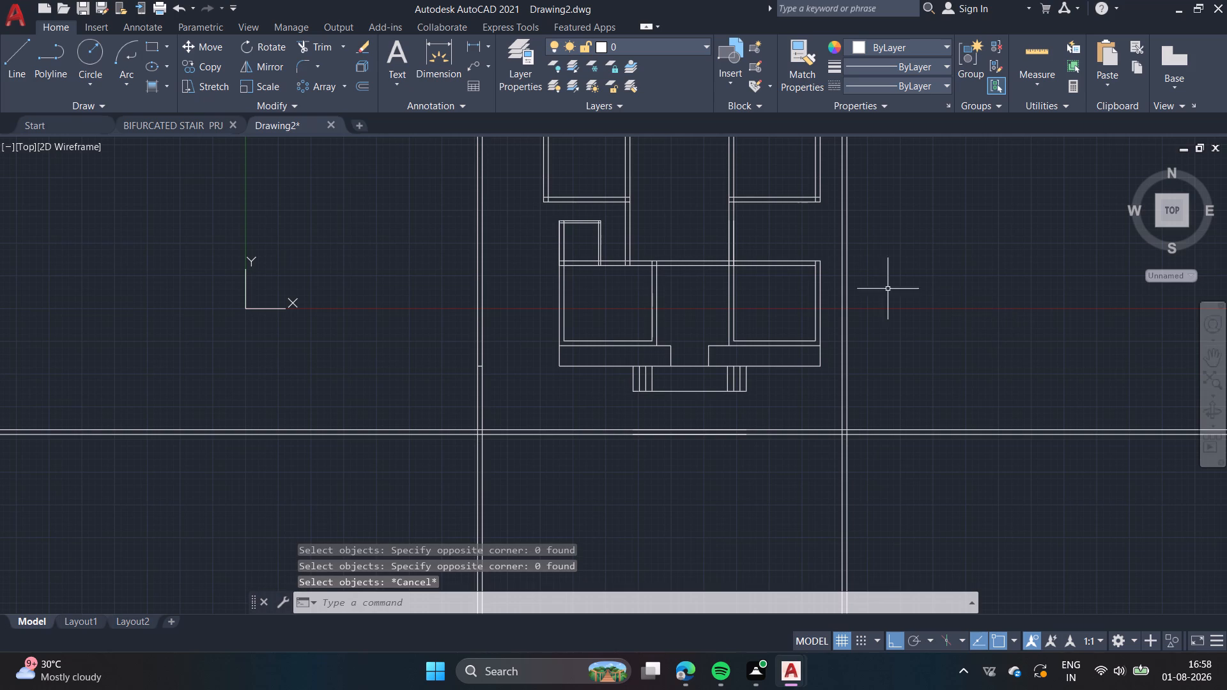
Trim the construction lines outside the east and west boundary walls and the boundary walls south of them to form the plot's southern corners.
left_click(306, 43)
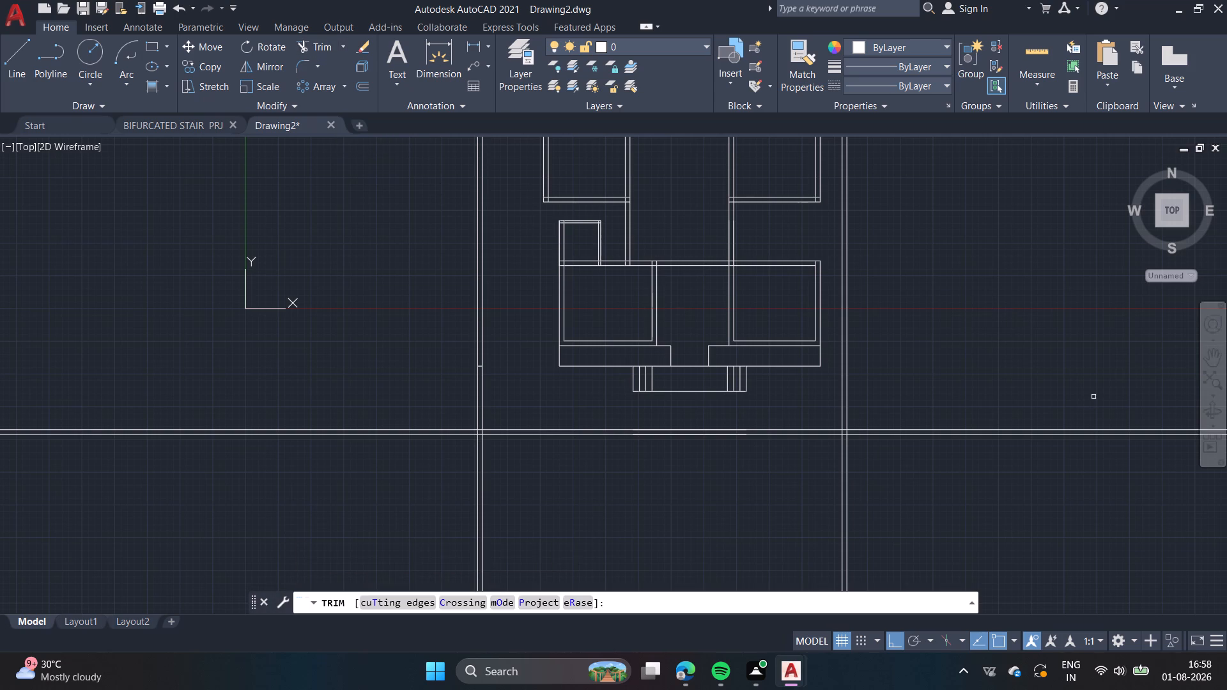
left_click(1074, 384)
left_click(1069, 500)
left_click_drag(1025, 514, 992, 510)
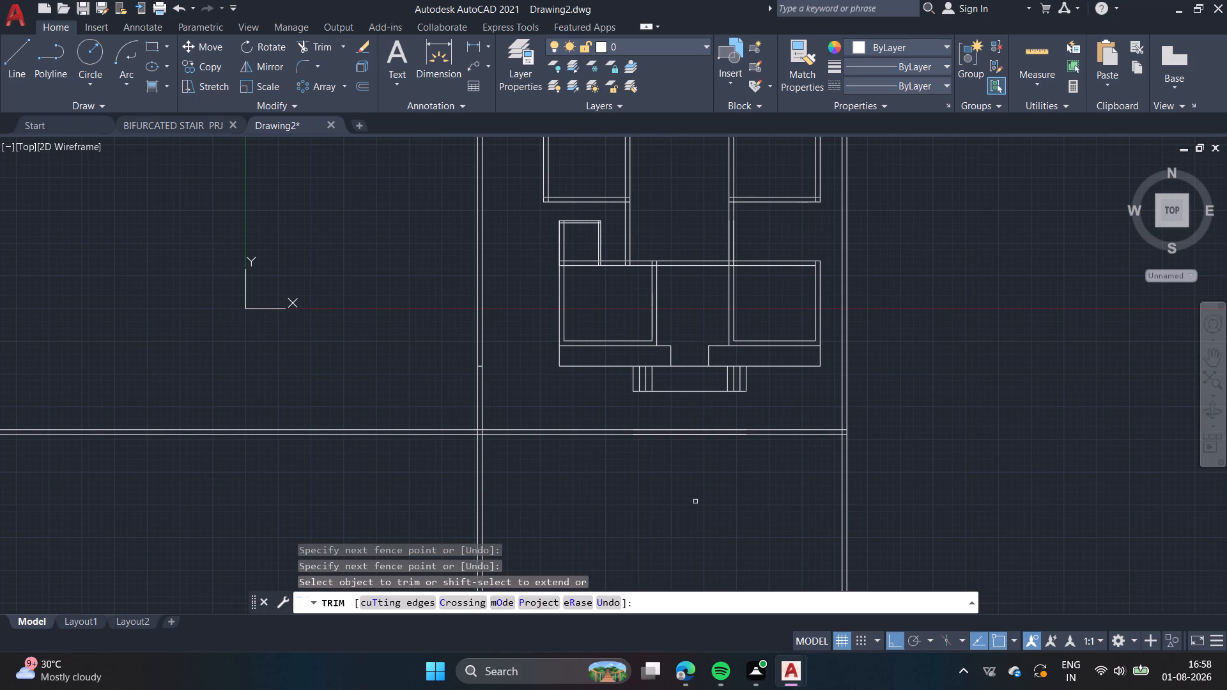
left_click(1067, 540)
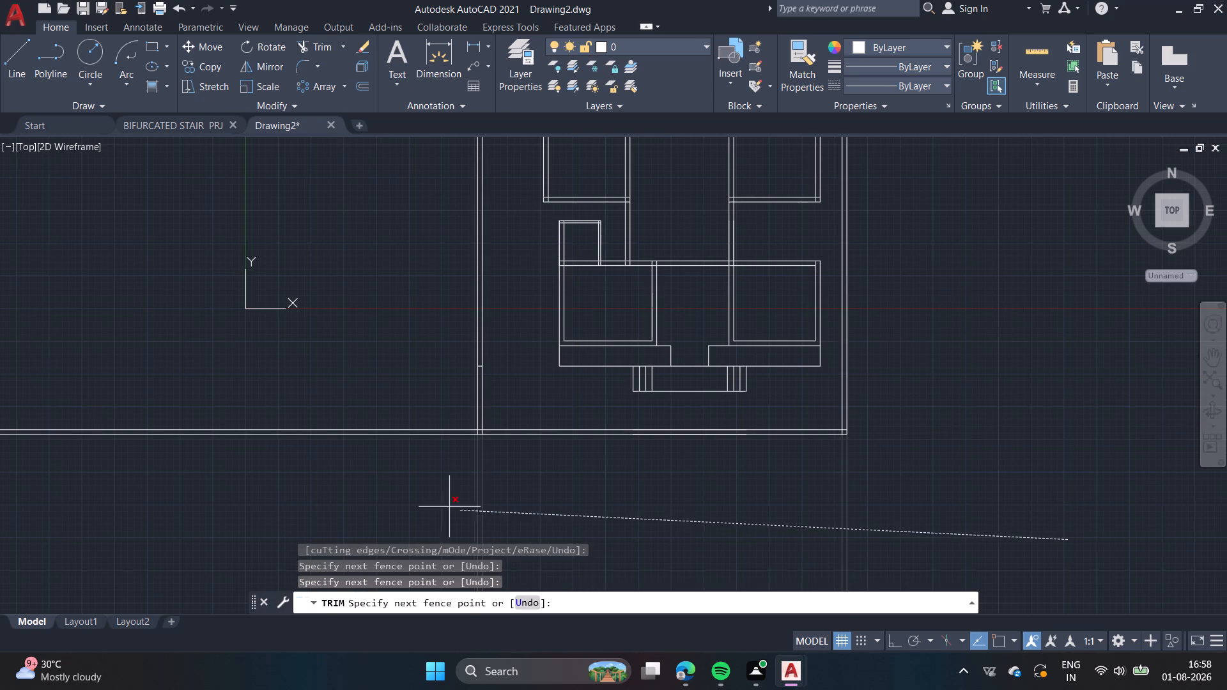
left_click(424, 496)
left_click_drag(421, 492, 421, 484)
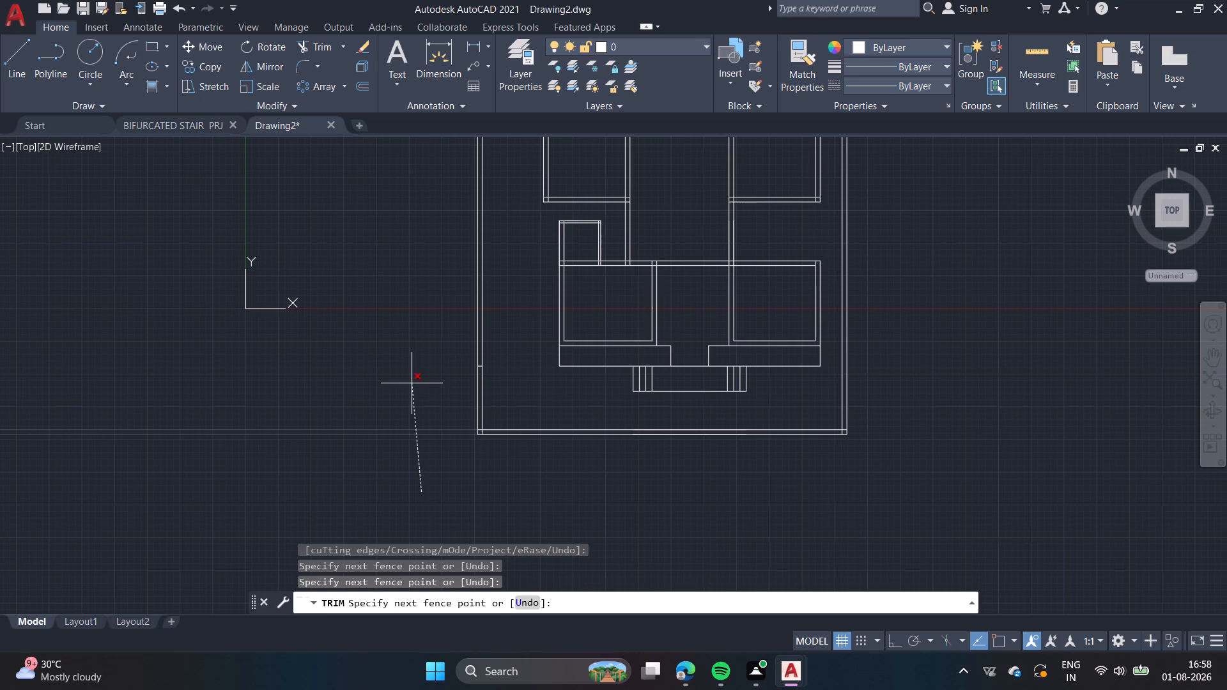
left_click(412, 383)
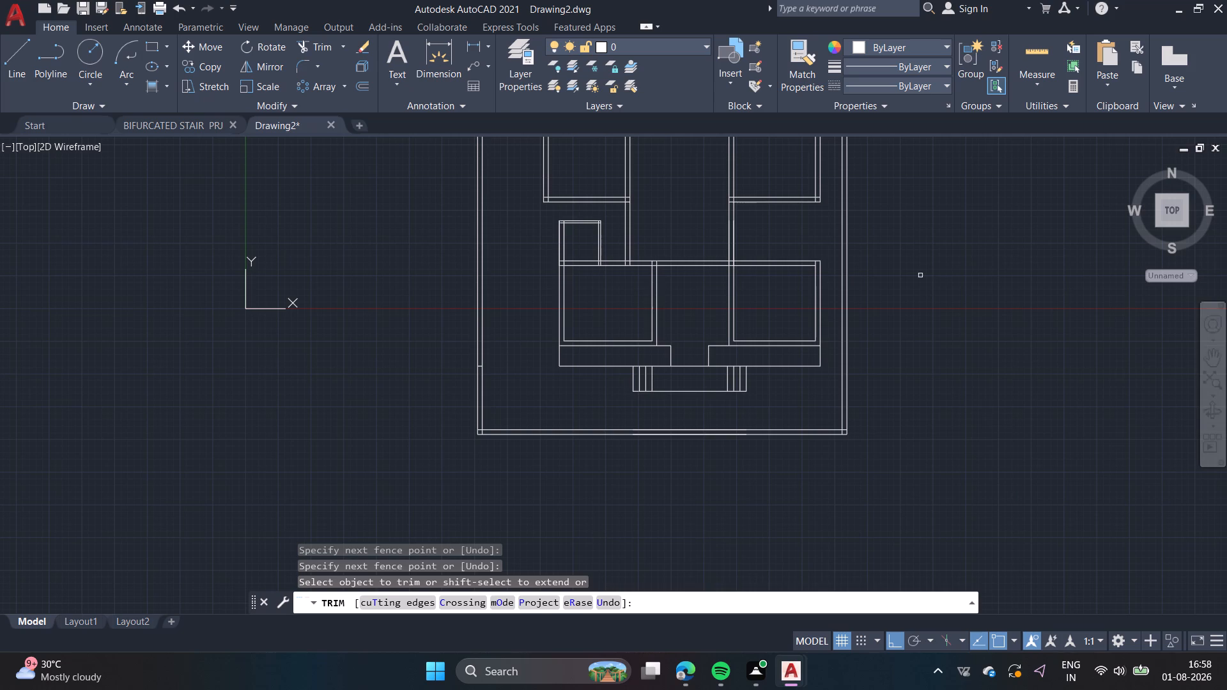
middle_click_drag(920, 275, 867, 394)
scroll(911, 299, "down", 1)
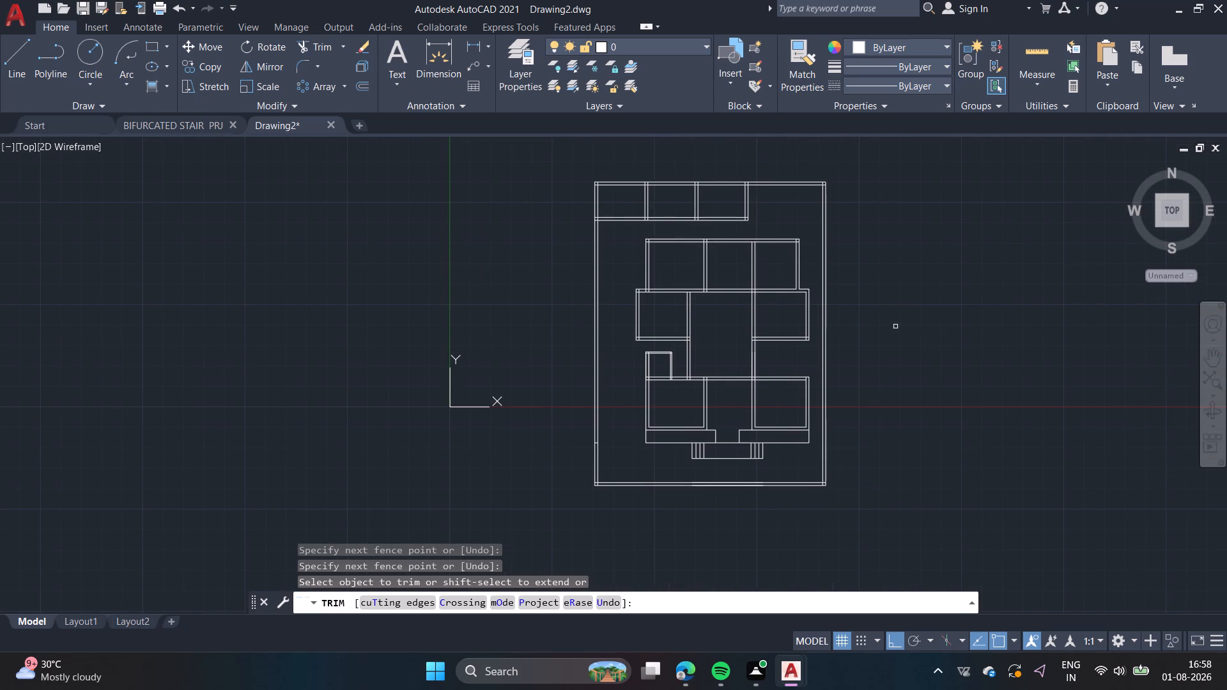
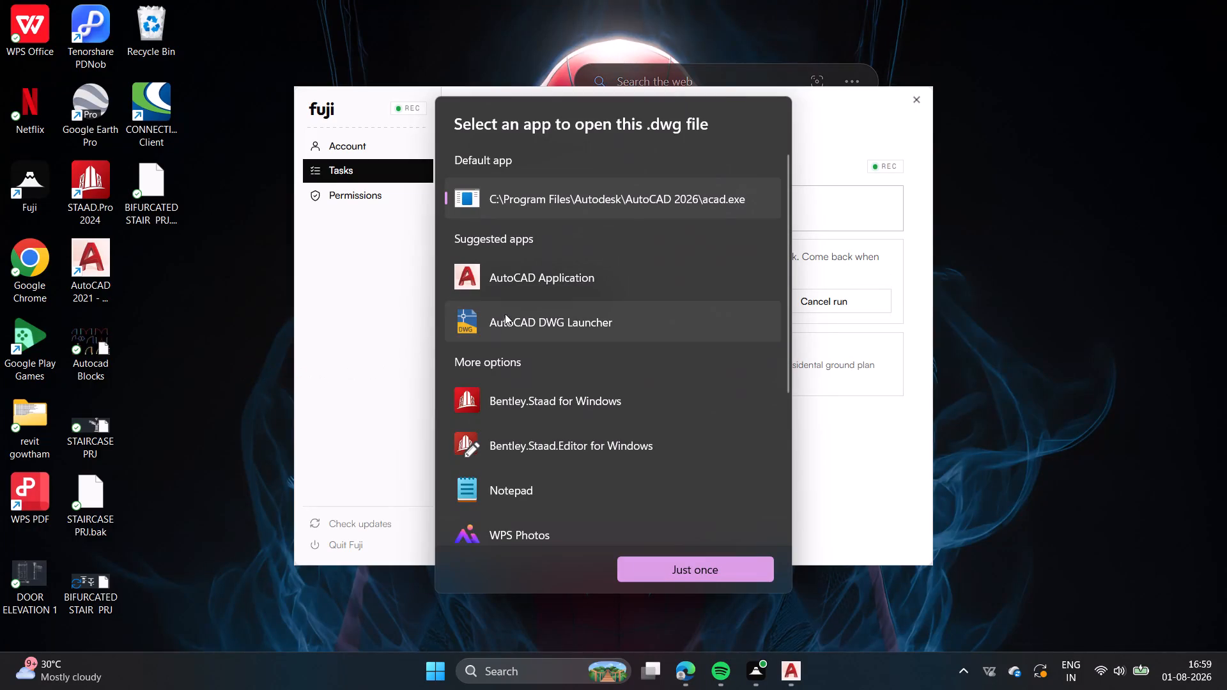
Choose AutoCAD Application as the app for opening the .dwg file.
left_click(541, 283)
left_click(541, 283)
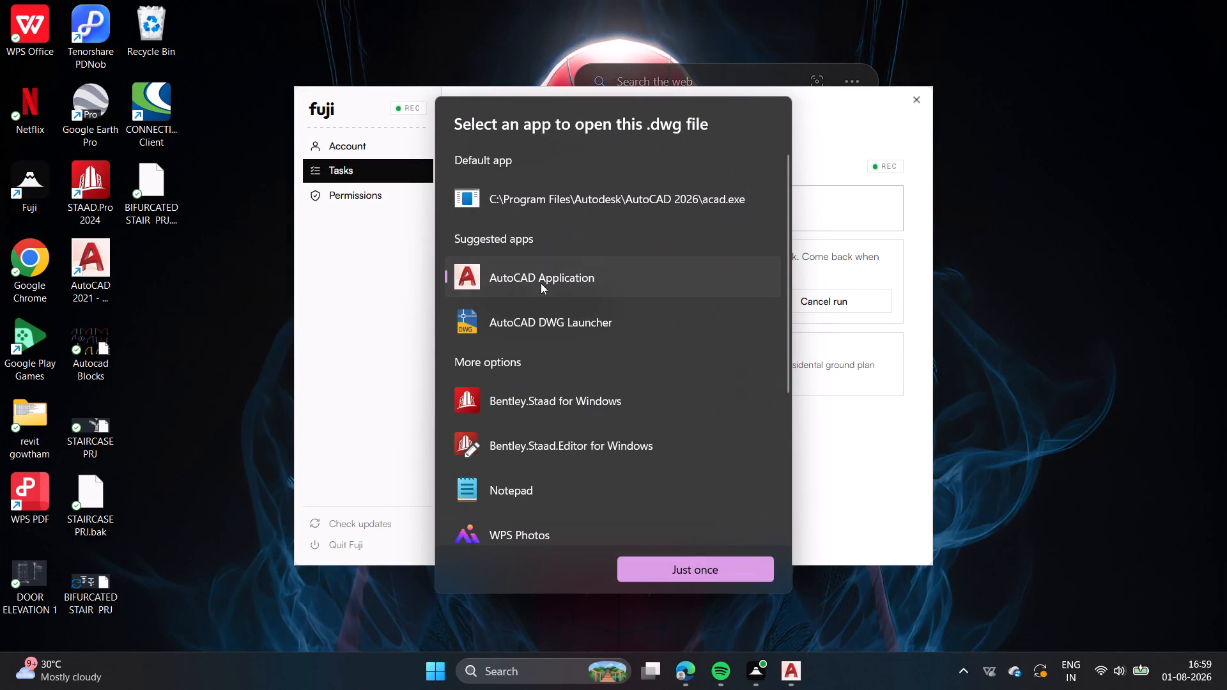
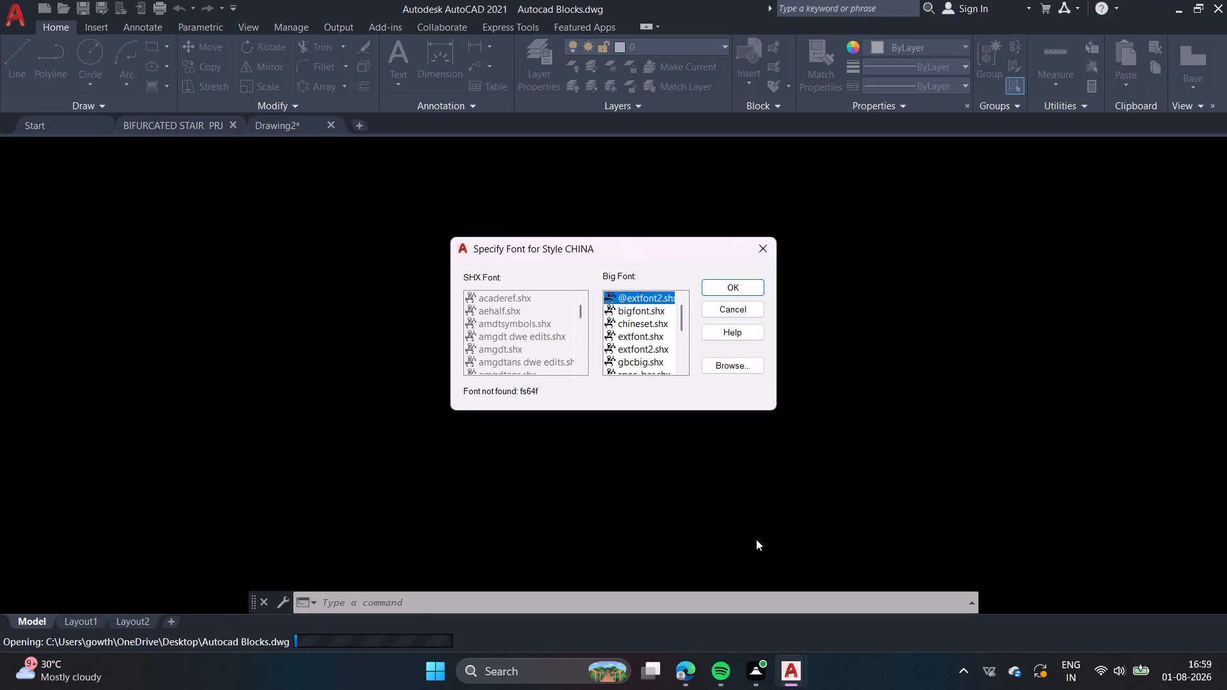
left_click(730, 286)
left_click(747, 283)
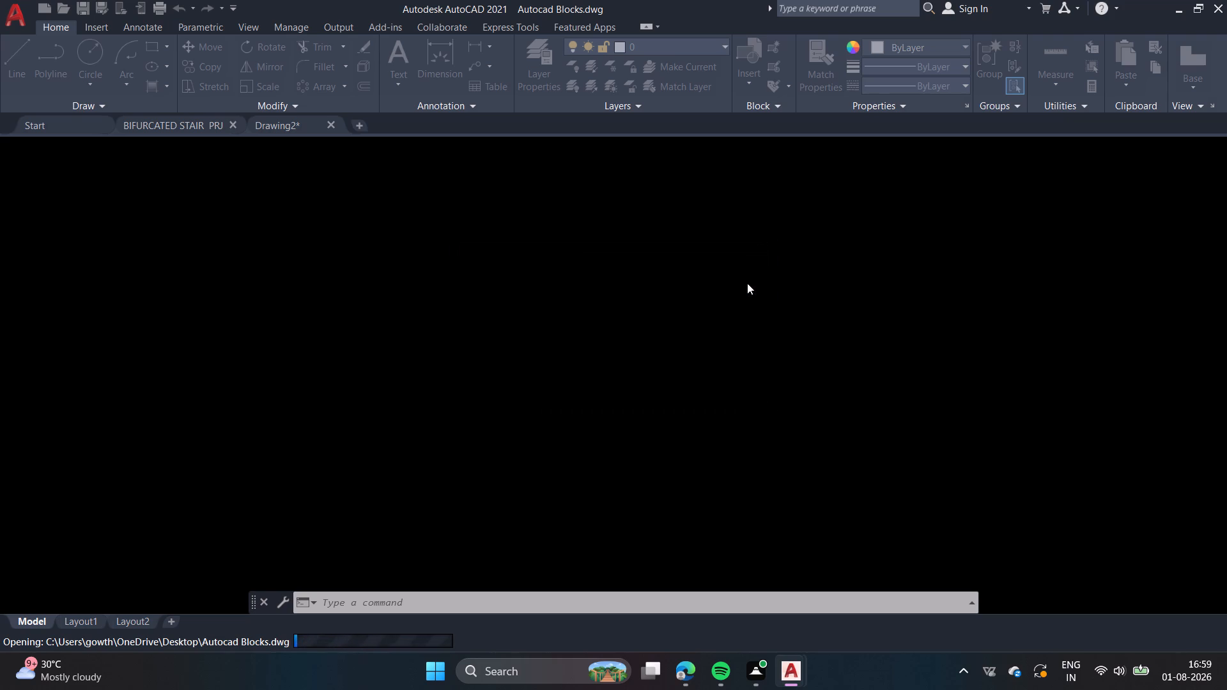
left_click(718, 290)
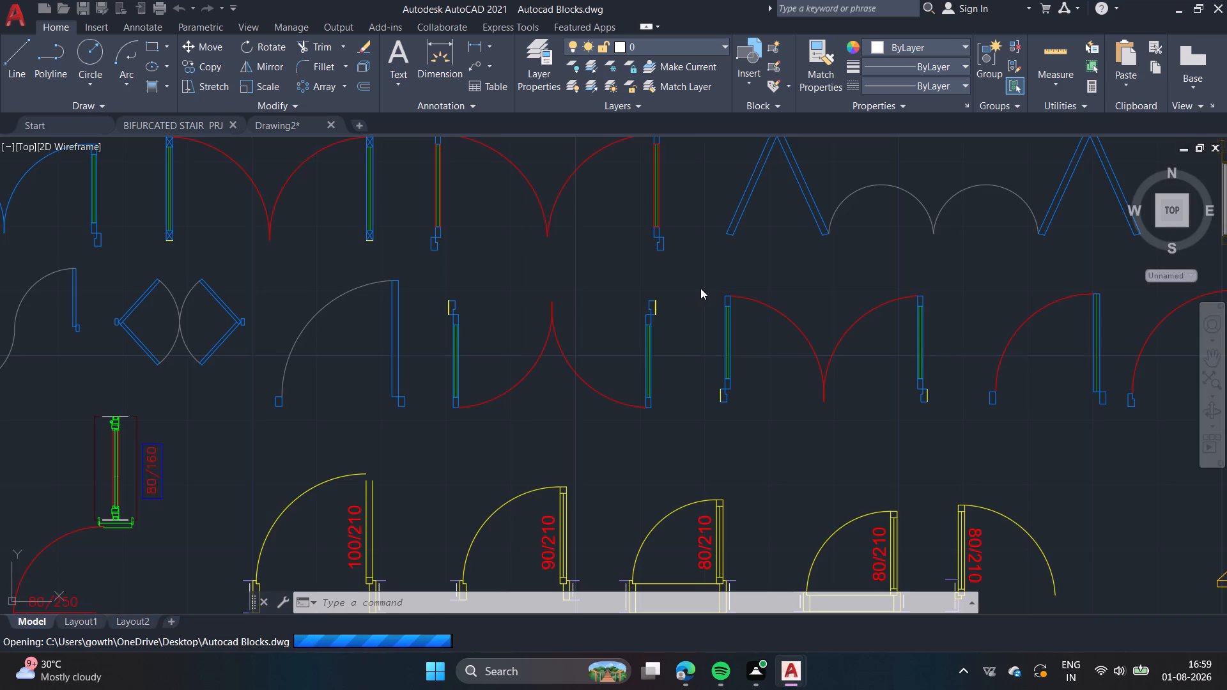
scroll(636, 252, "down", 3)
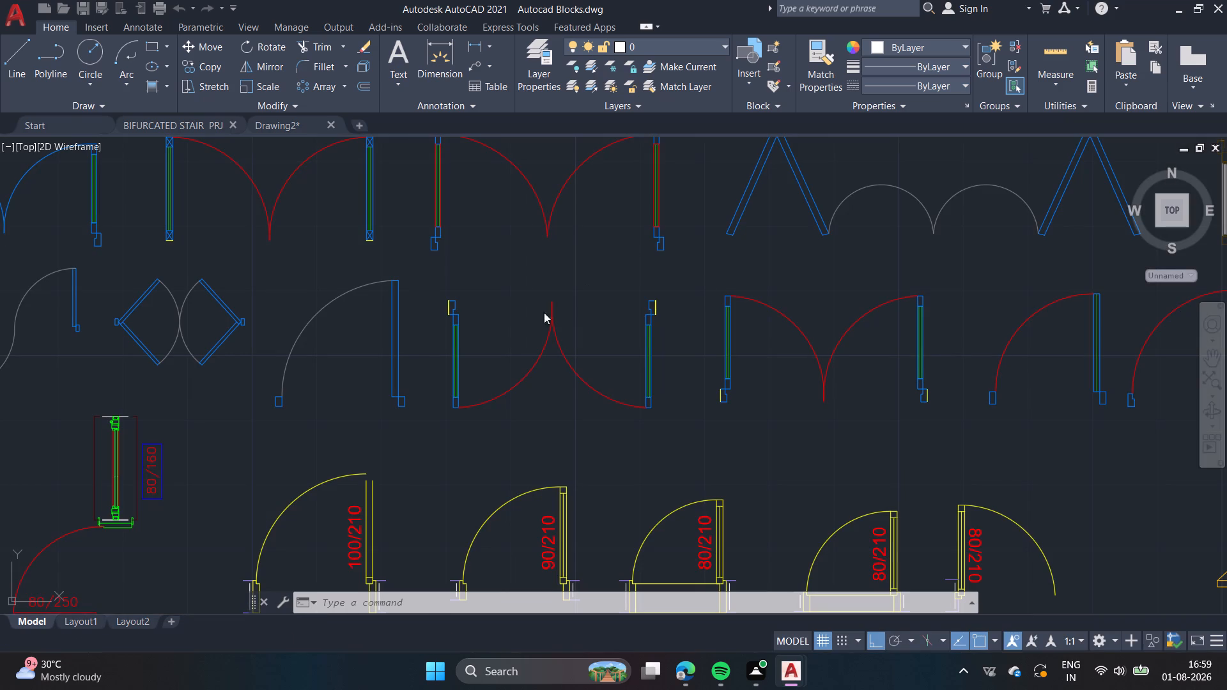
left_click(183, 125)
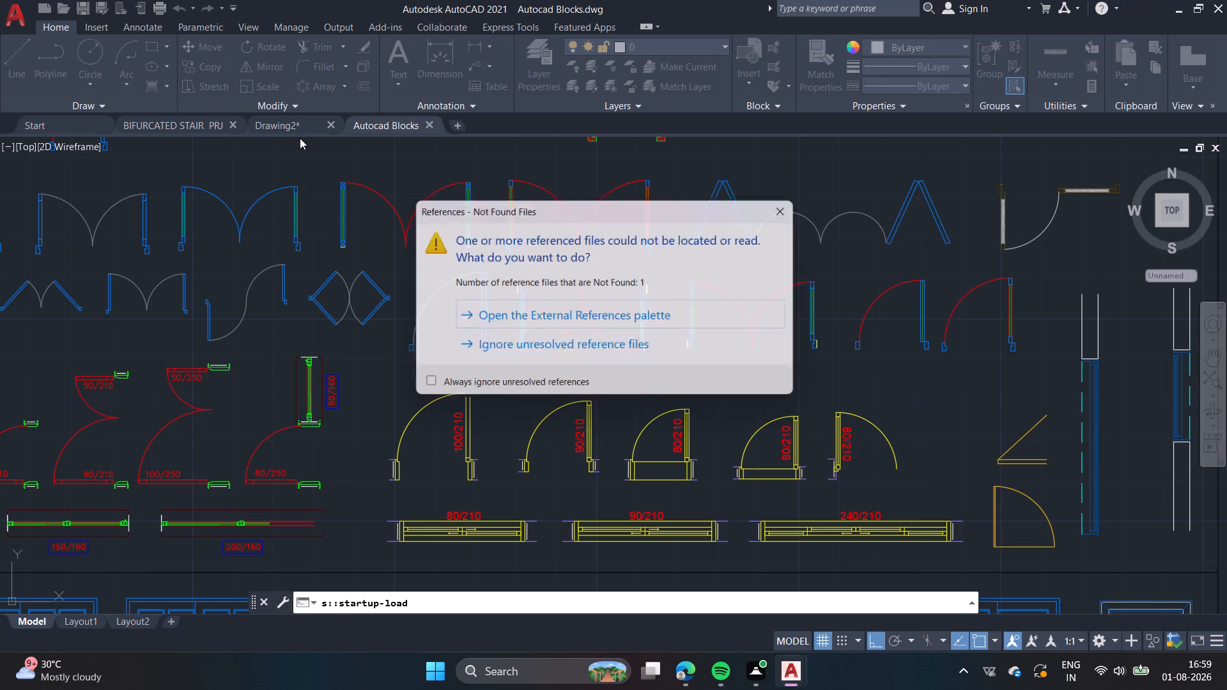
left_click(795, 206)
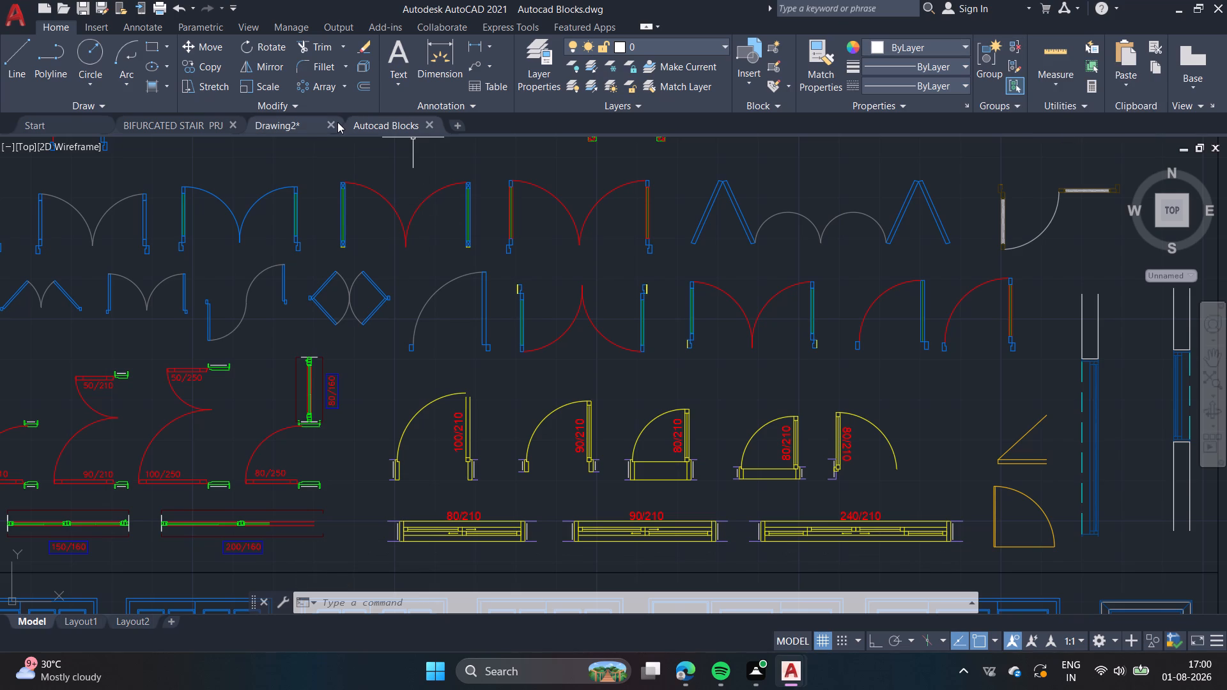
Switch to the Drawing2 drawing.
left_click(297, 126)
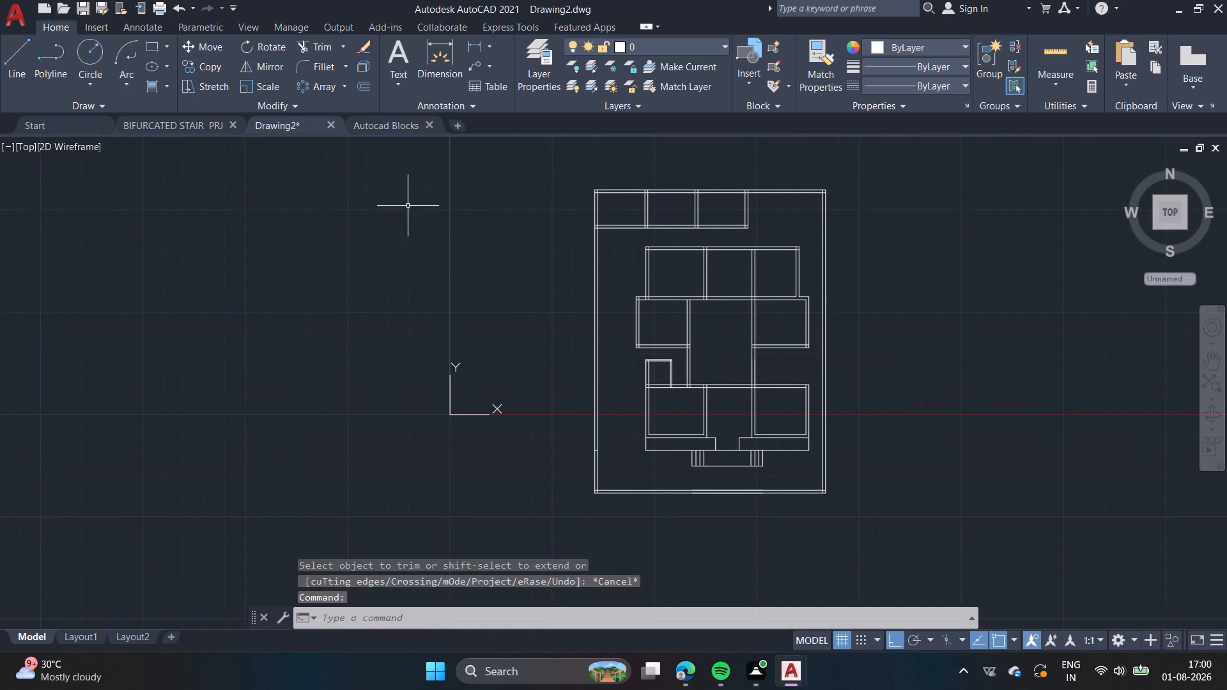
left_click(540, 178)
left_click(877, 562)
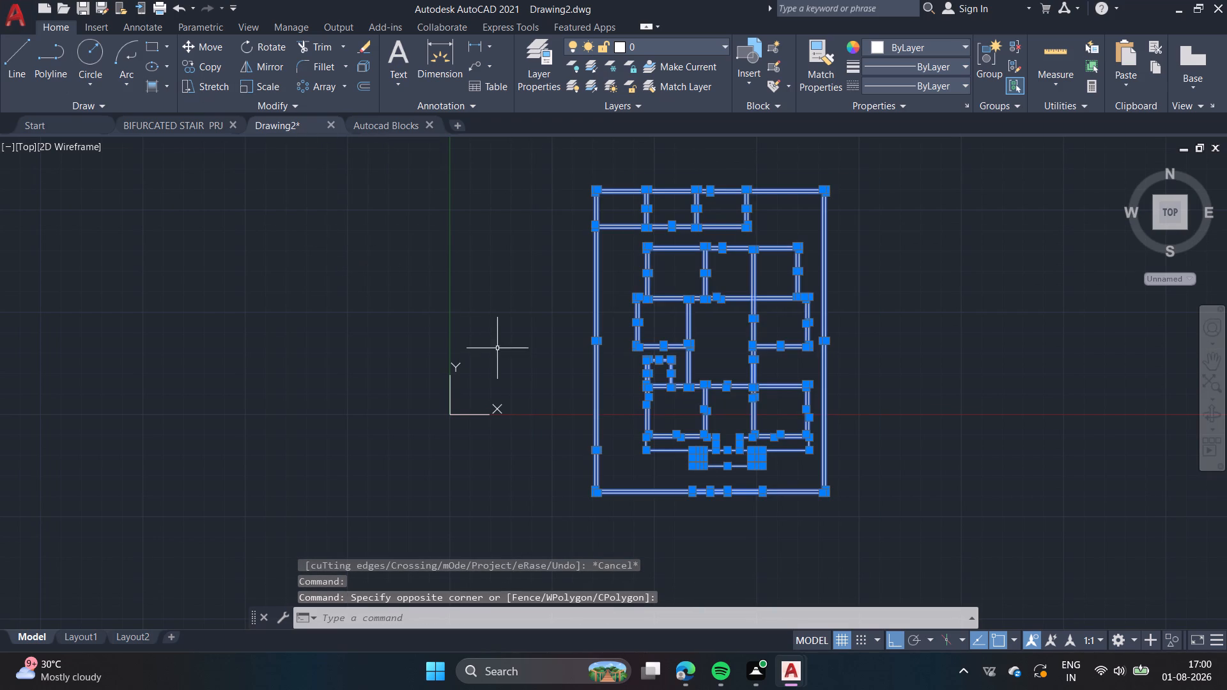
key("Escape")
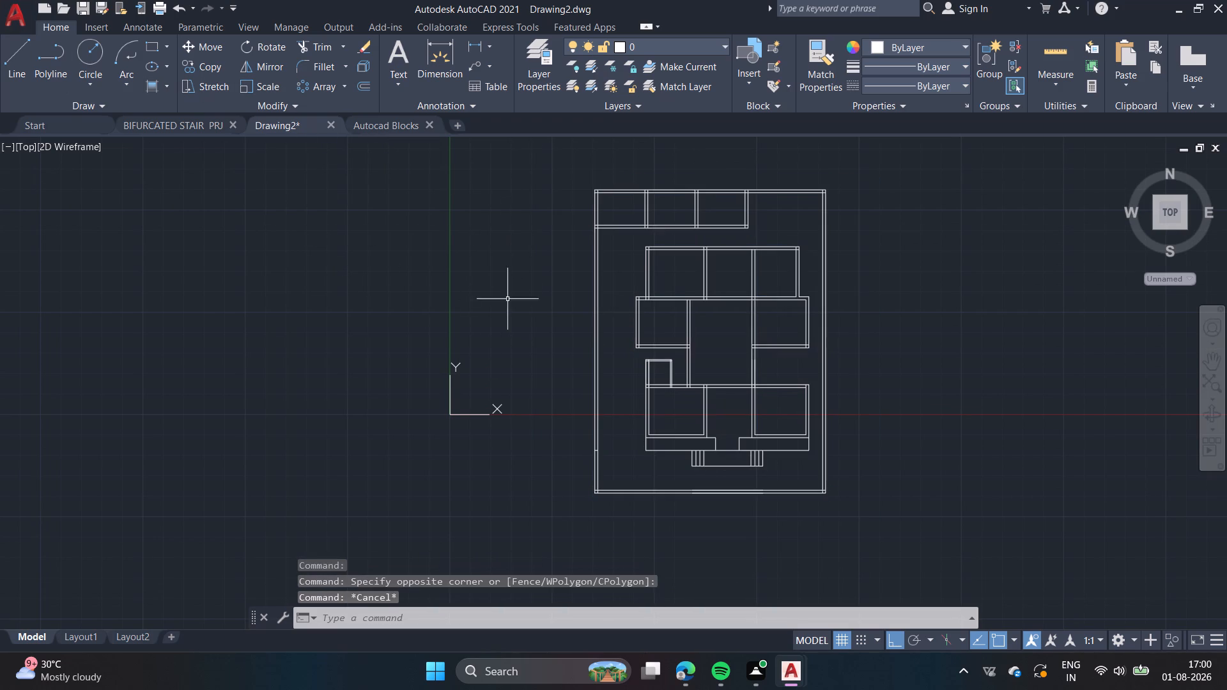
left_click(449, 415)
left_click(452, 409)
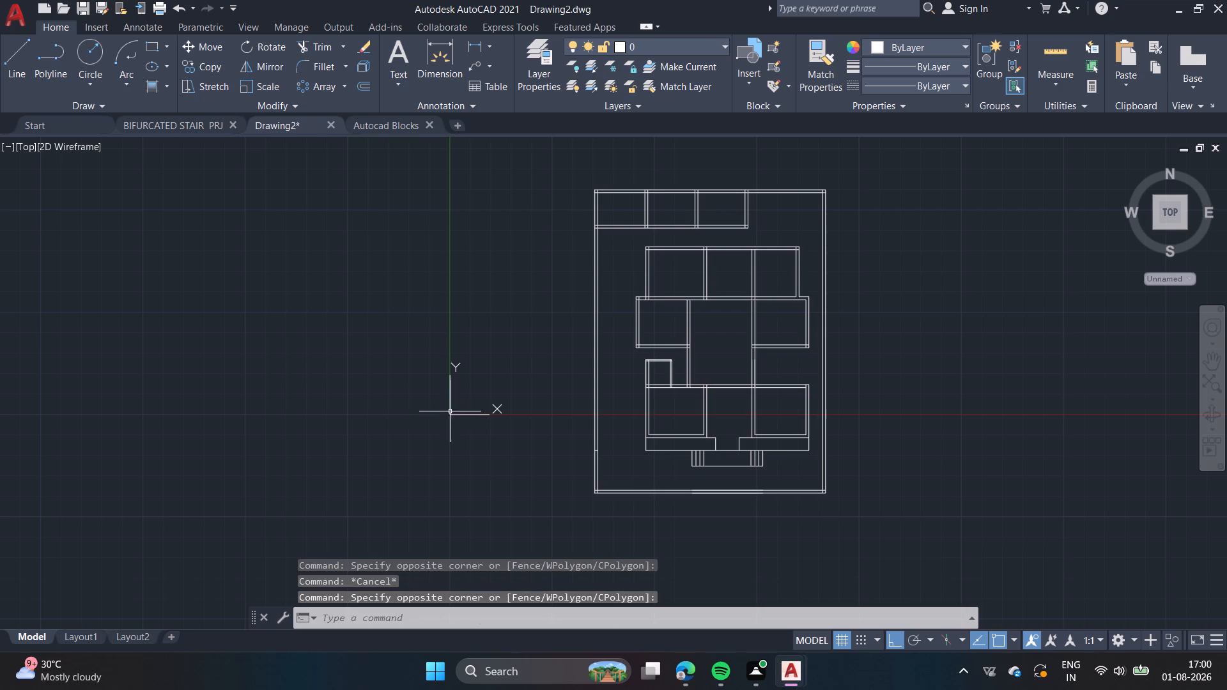
Move the whole floor plan by its outer lower-left corner diagonally up and away from the origin, with Ortho turned off.
left_click(558, 158)
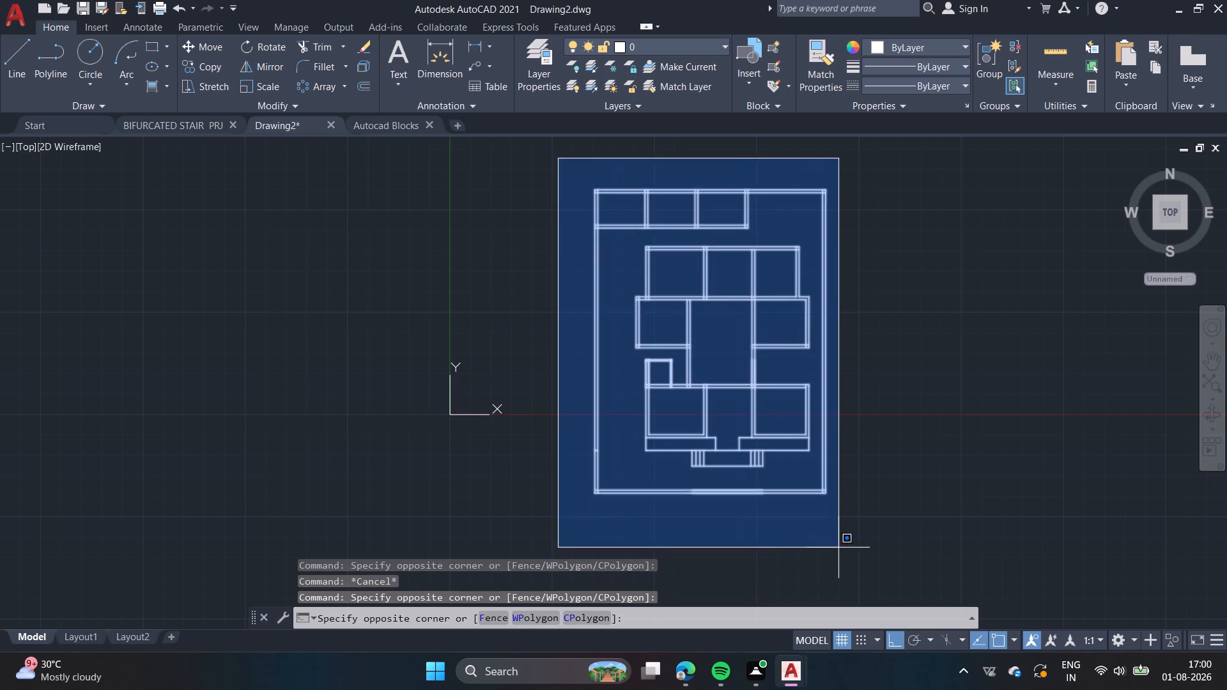
left_click(845, 548)
left_click(204, 49)
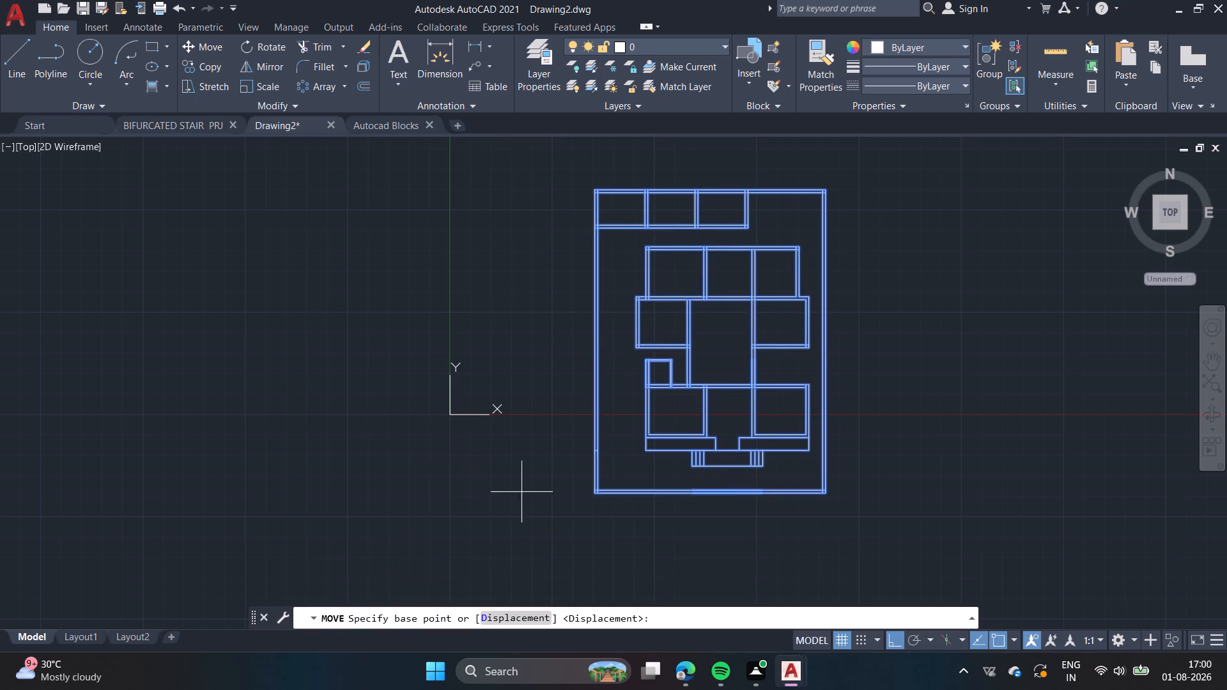
left_click(593, 494)
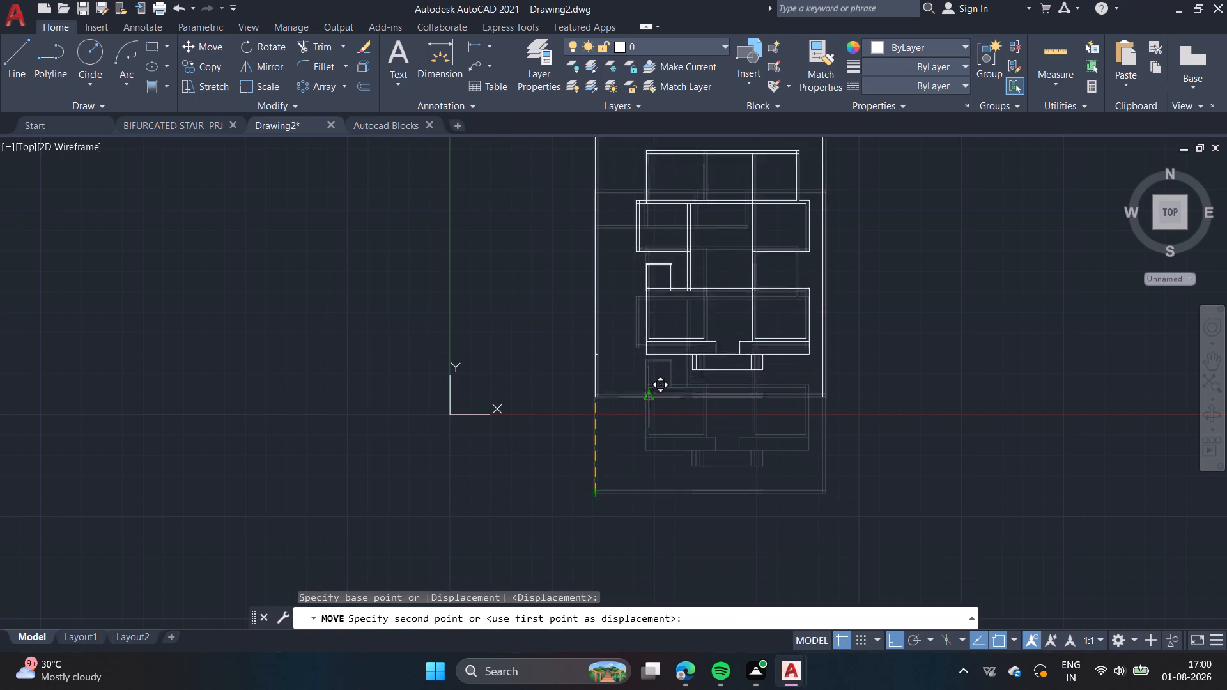
middle_click_drag(656, 378, 511, 509)
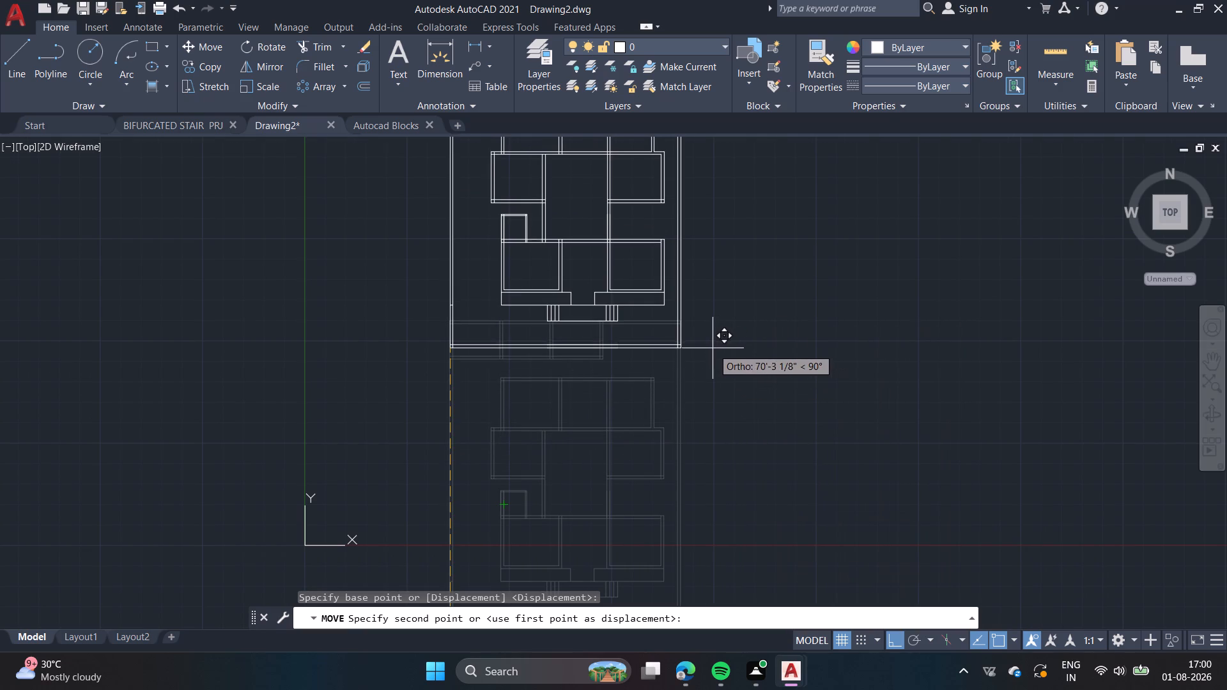
scroll(713, 348, "up", 1)
scroll(713, 349, "down", 2)
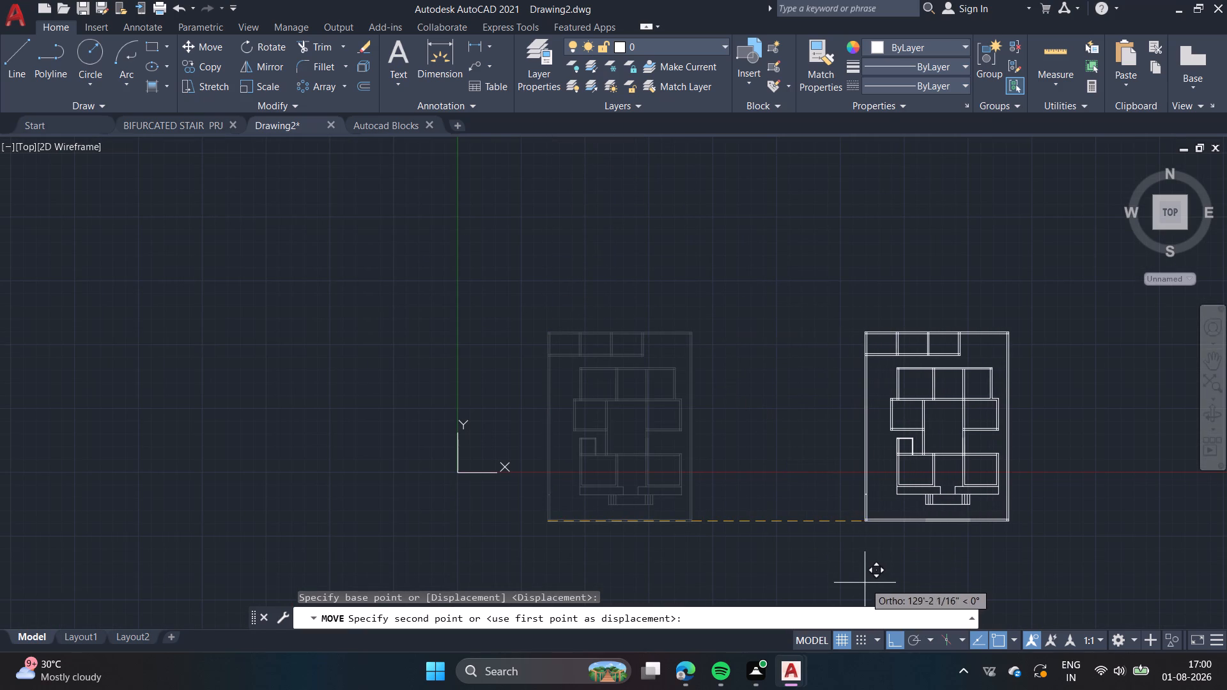
left_click(893, 642)
left_click(750, 335)
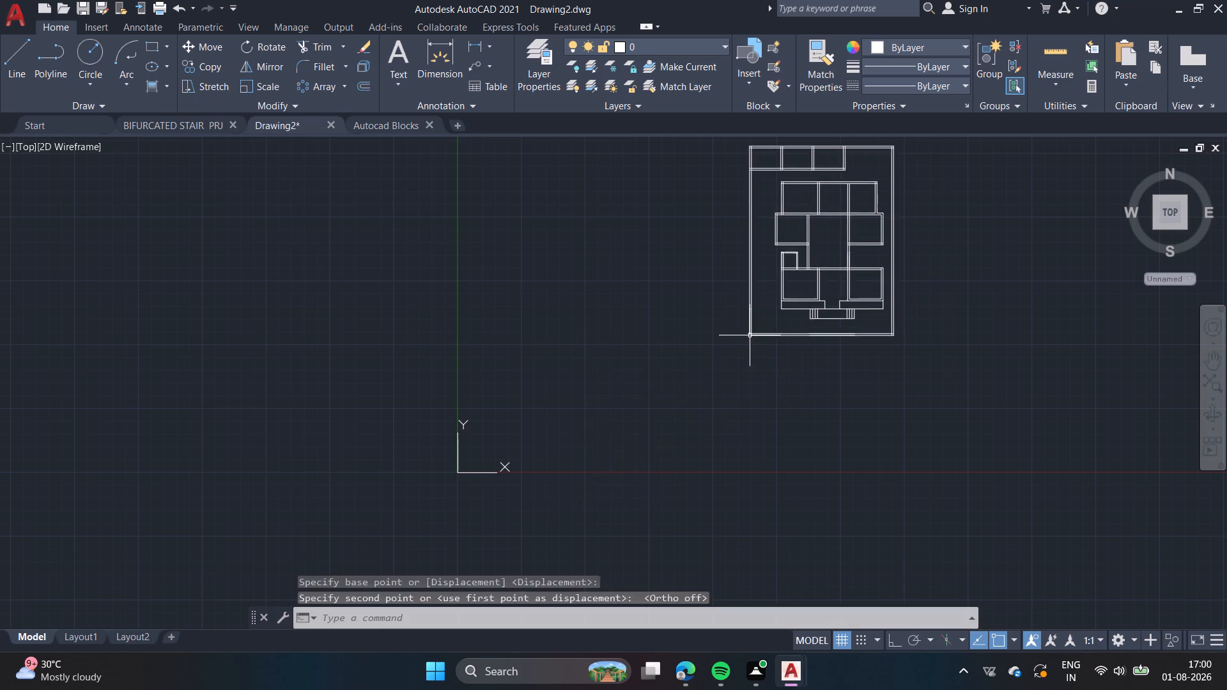
middle_click_drag(730, 357, 515, 541)
scroll(518, 535, "up", 1)
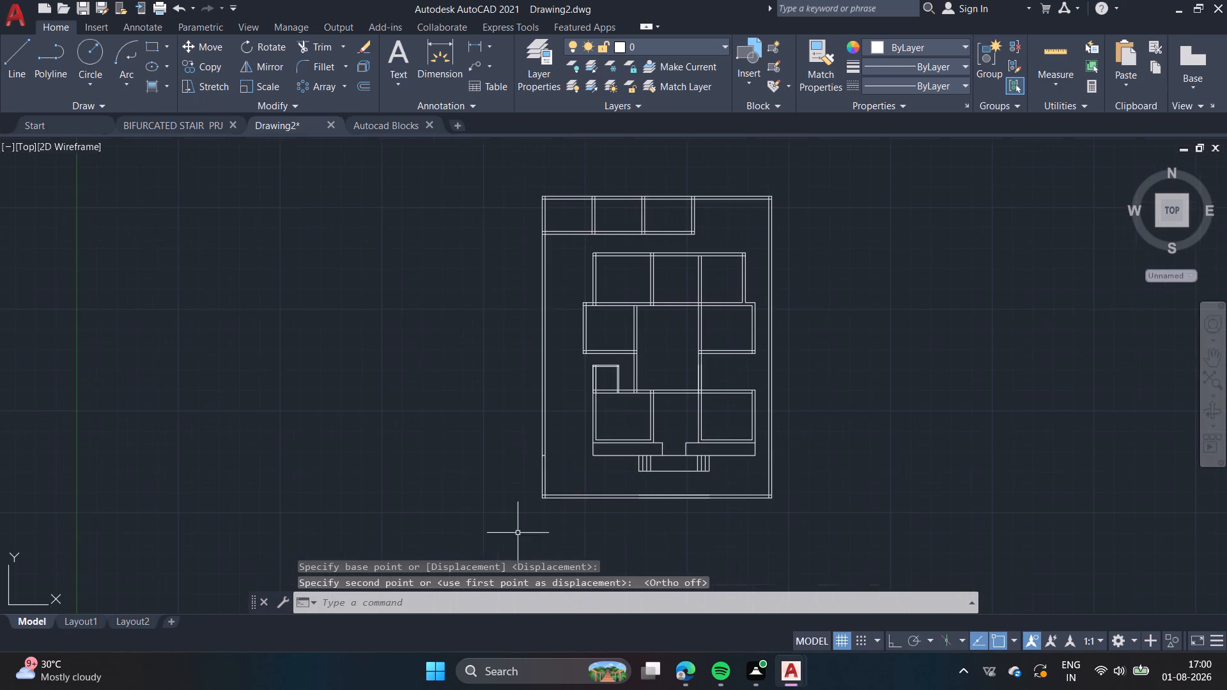
scroll(449, 450, "up", 1)
middle_click_drag(440, 418, 126, 424)
scroll(126, 425, "down", 1)
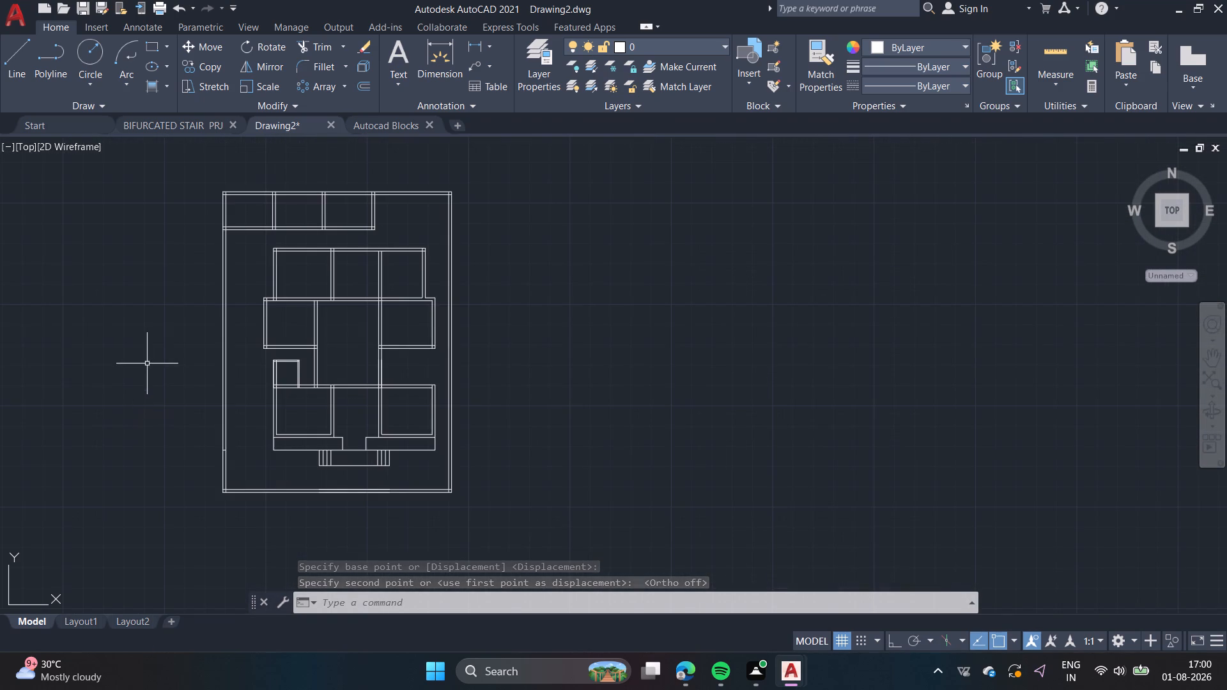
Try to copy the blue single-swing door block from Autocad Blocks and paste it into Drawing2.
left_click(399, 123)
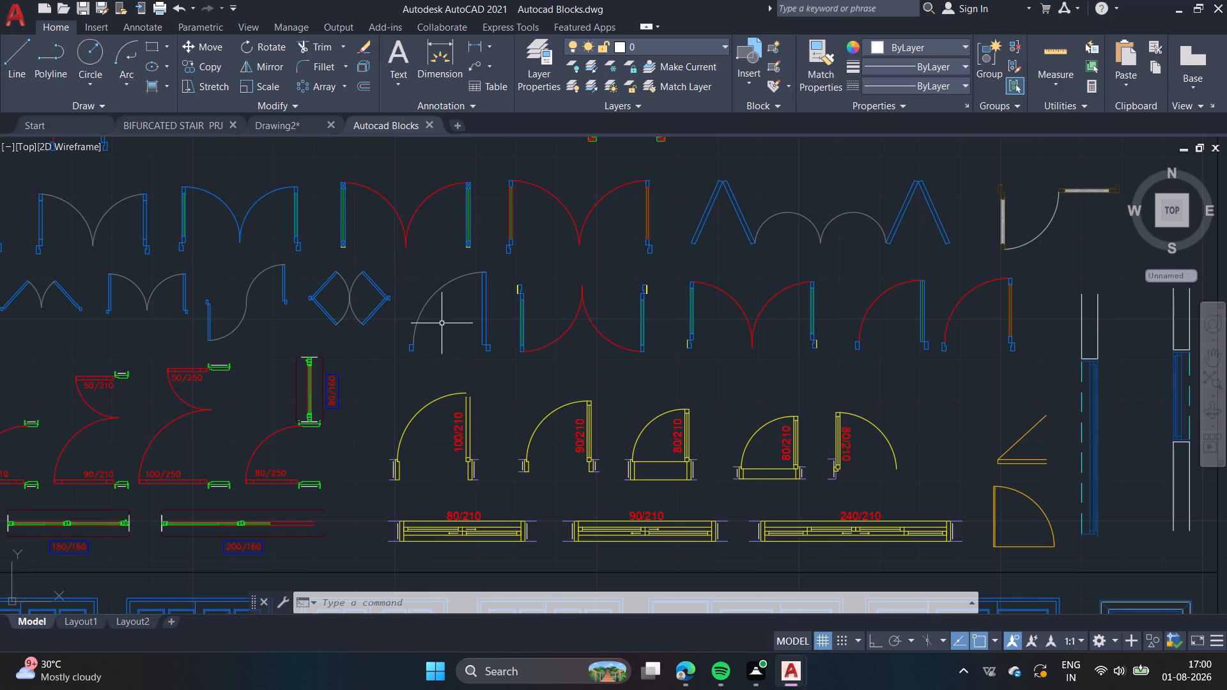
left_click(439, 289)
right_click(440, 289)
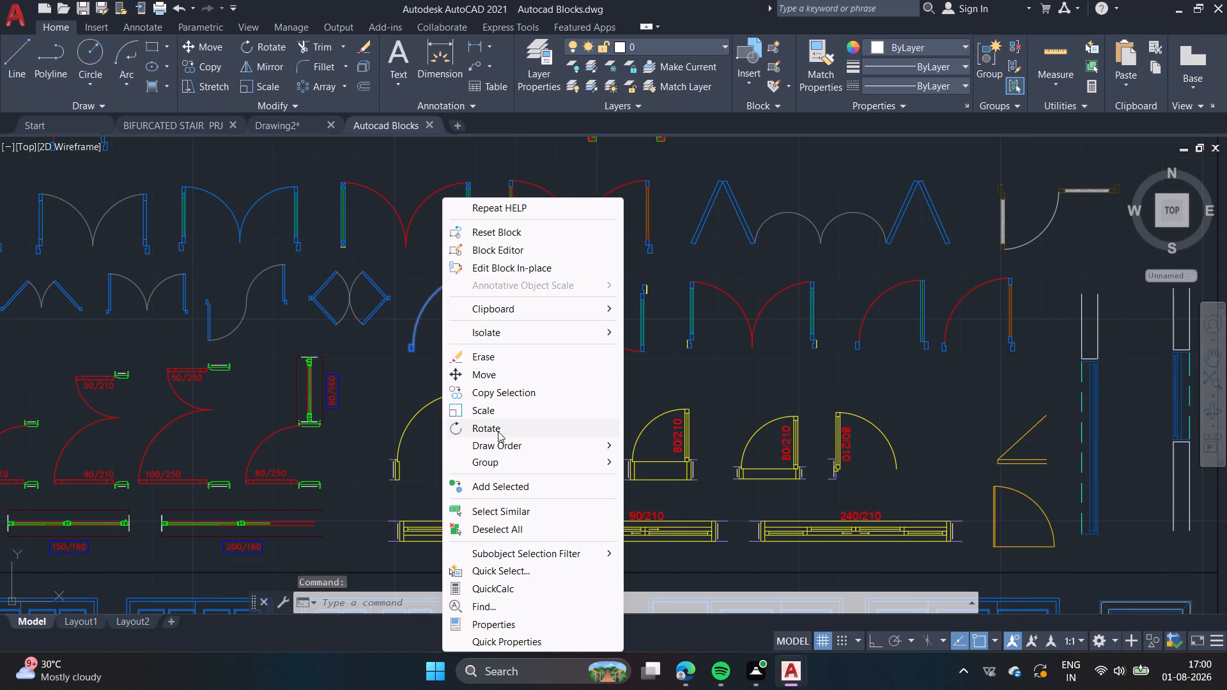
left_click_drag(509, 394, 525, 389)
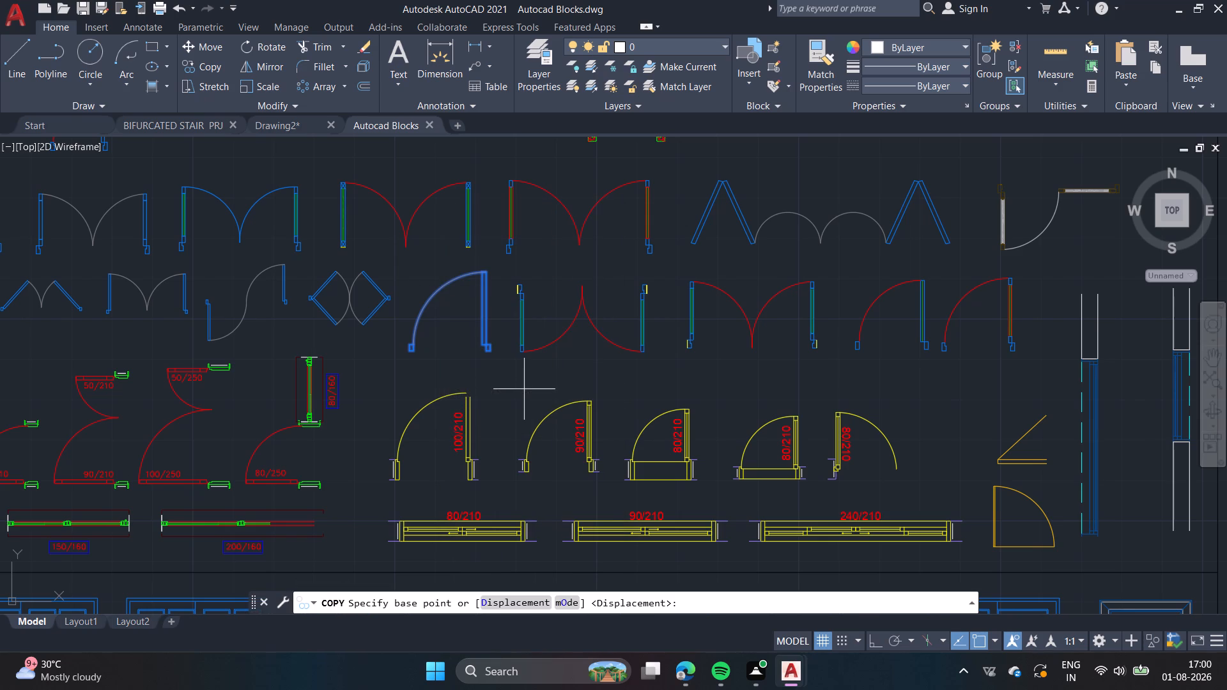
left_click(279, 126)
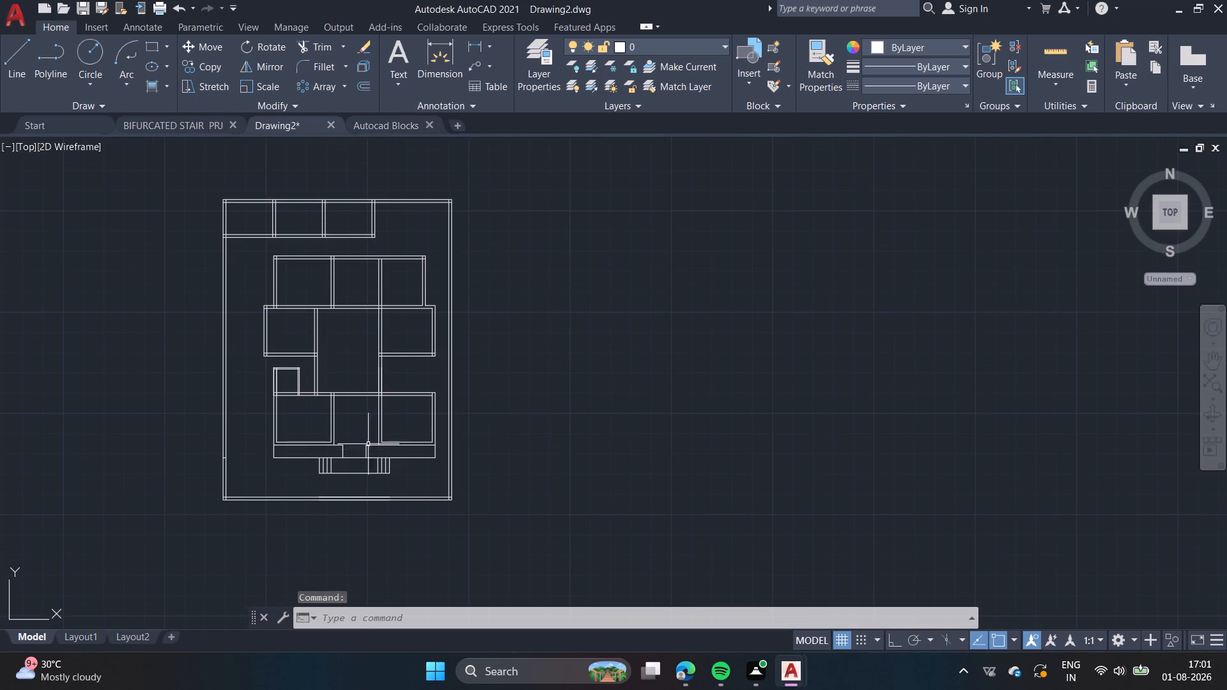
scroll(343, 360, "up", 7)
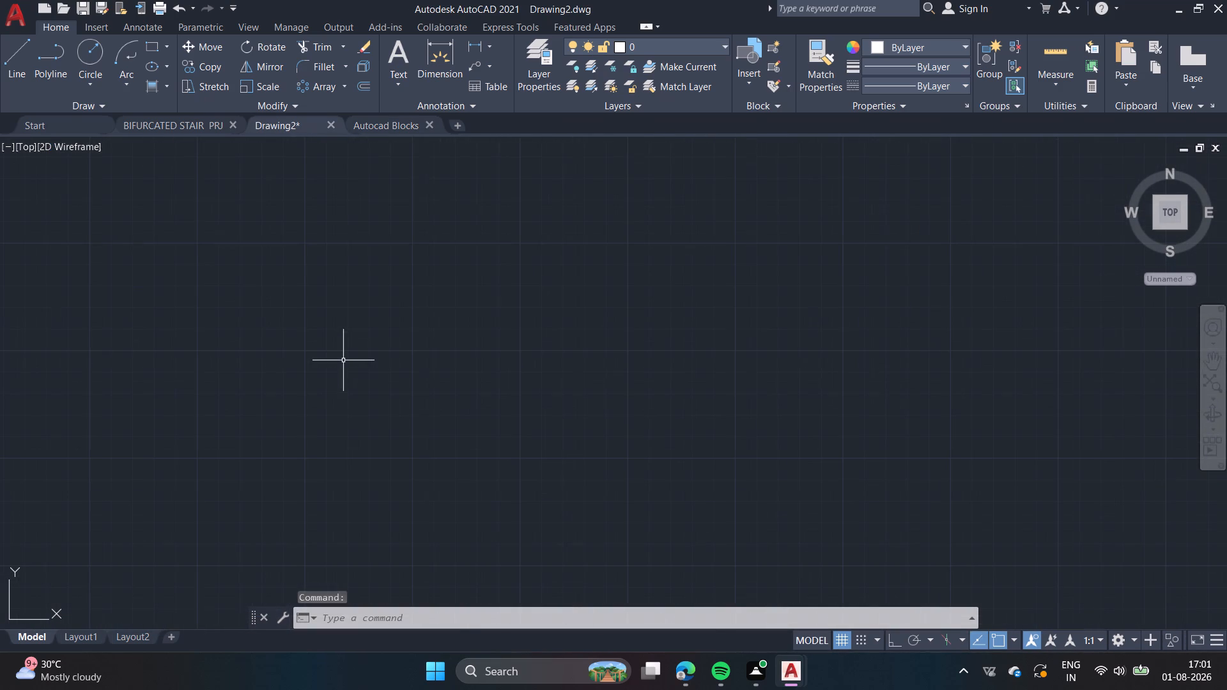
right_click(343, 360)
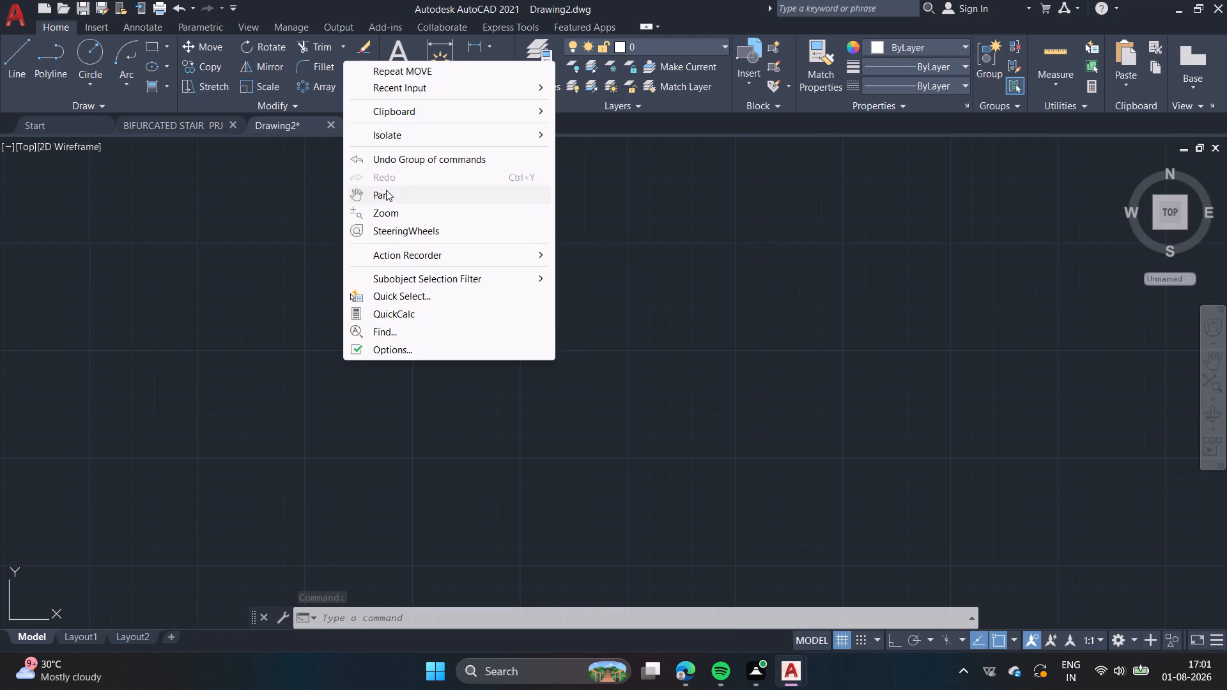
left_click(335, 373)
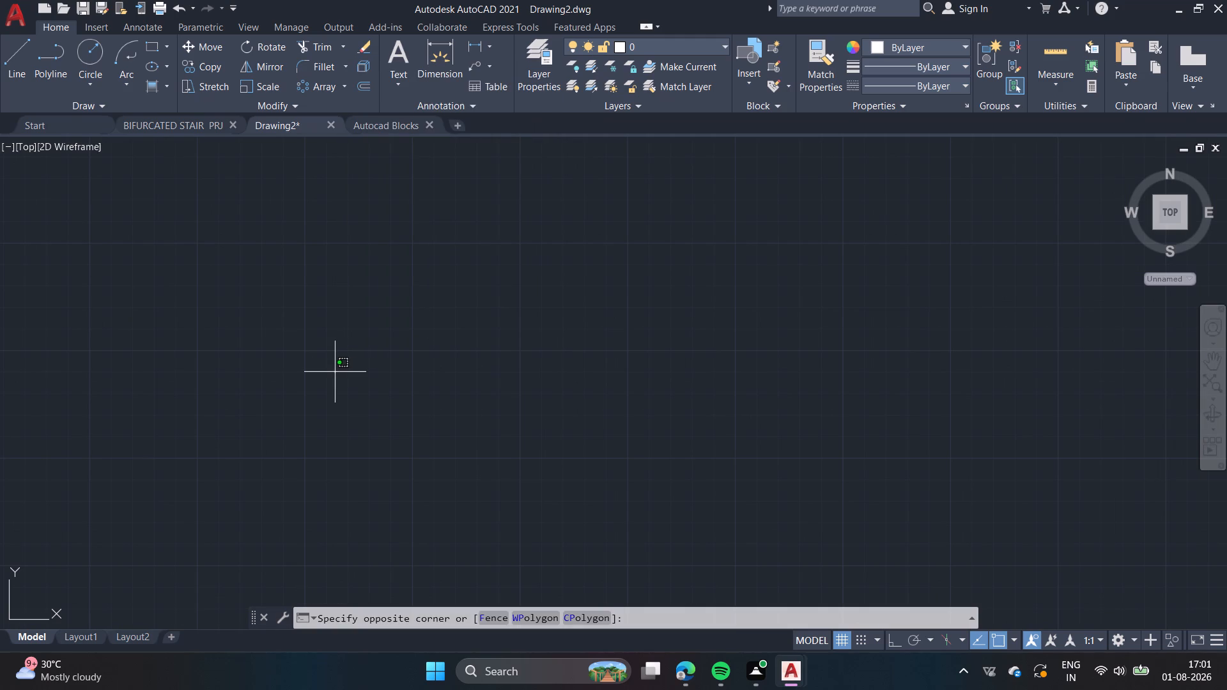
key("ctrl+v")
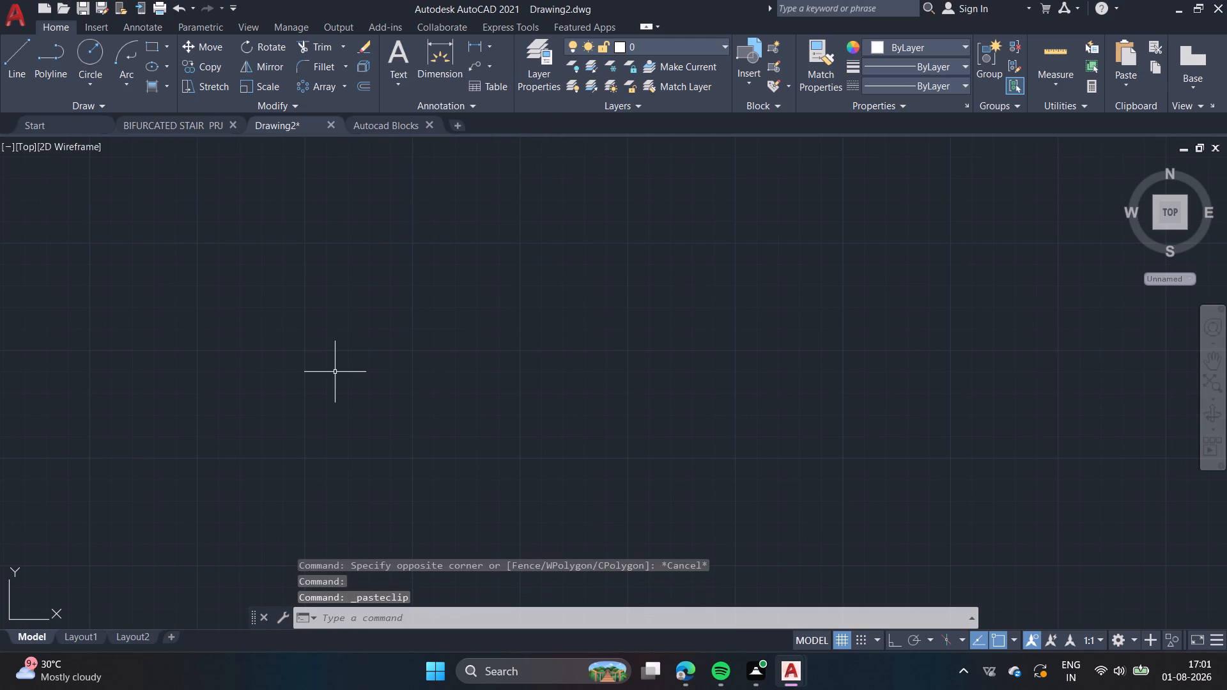
Examine the floor plan in Drawing2 for the pasted door block.
scroll(335, 372, "up", 7)
scroll(335, 364, "down", 6)
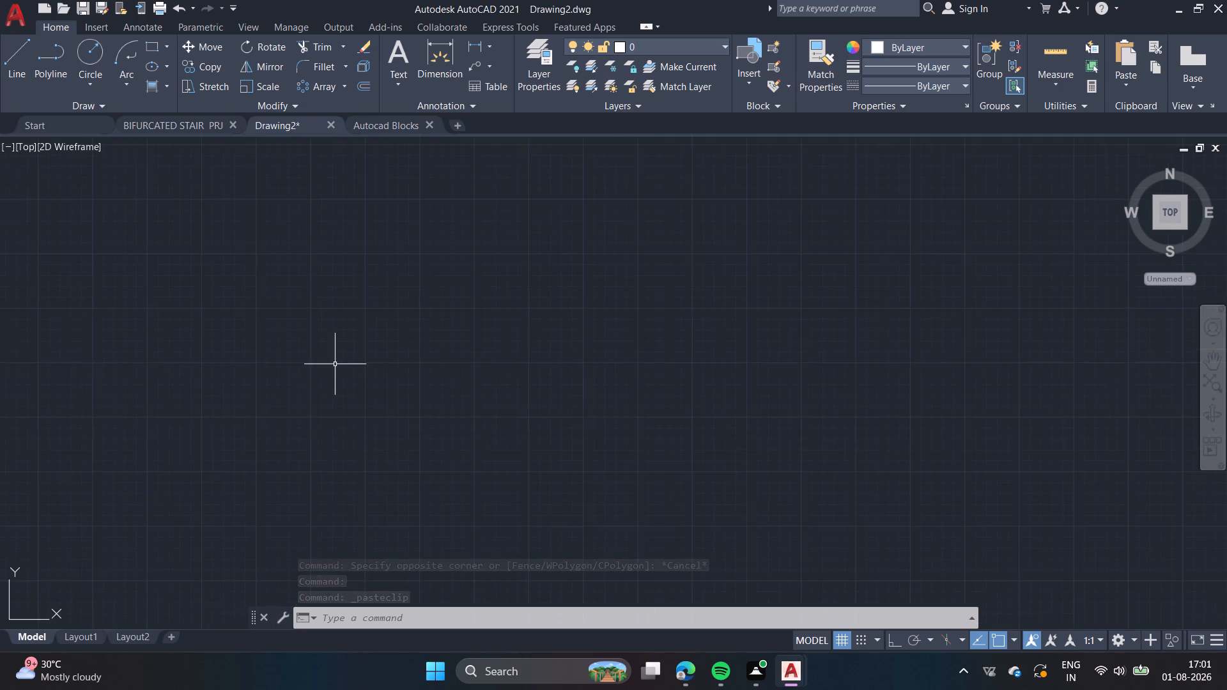
scroll(335, 364, "down", 11)
scroll(346, 347, "up", 4)
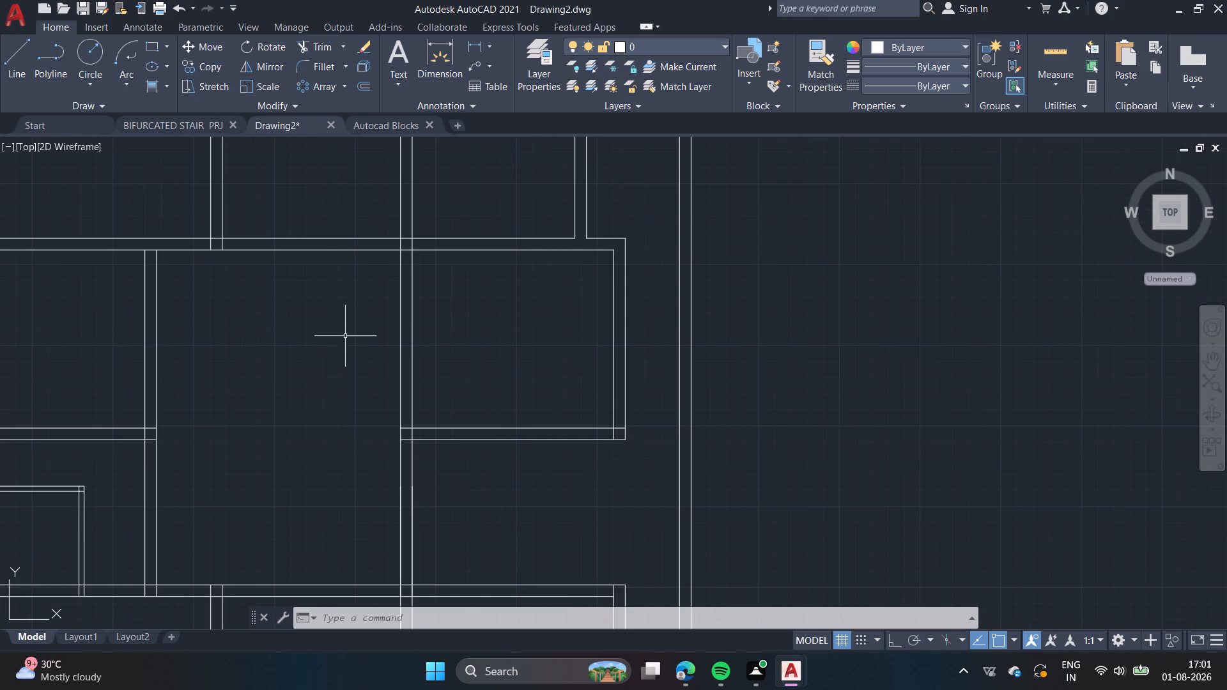
middle_click_drag(344, 328, 337, 367)
scroll(337, 368, "up", 1)
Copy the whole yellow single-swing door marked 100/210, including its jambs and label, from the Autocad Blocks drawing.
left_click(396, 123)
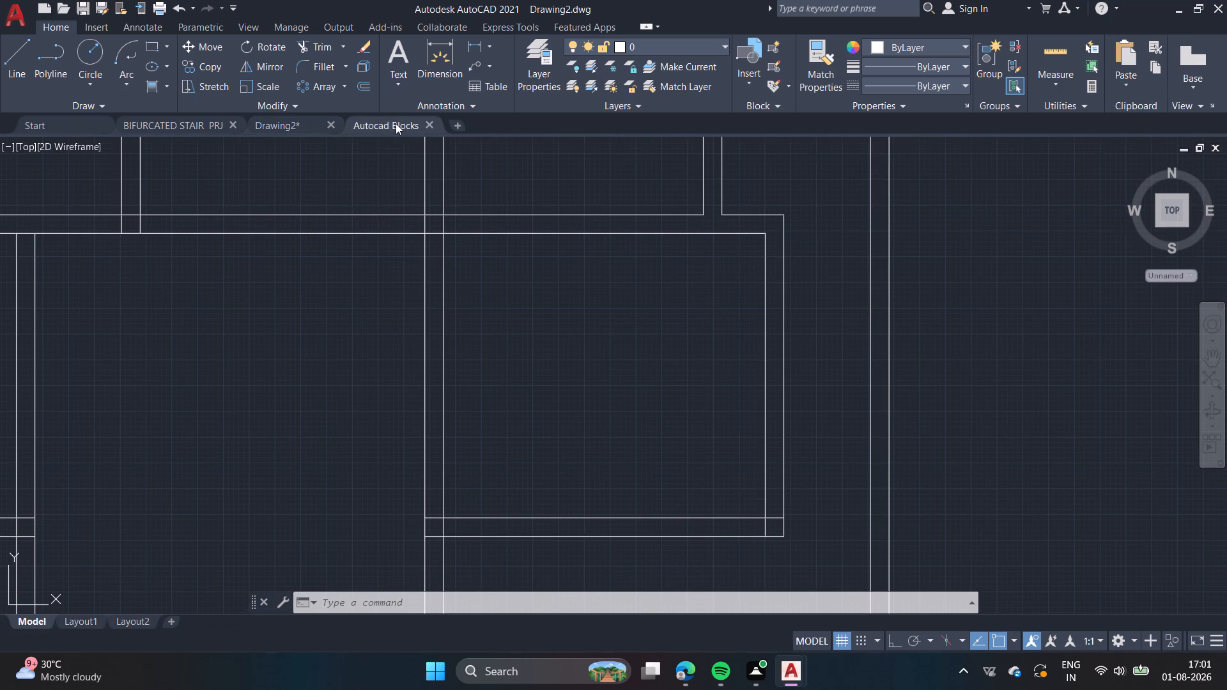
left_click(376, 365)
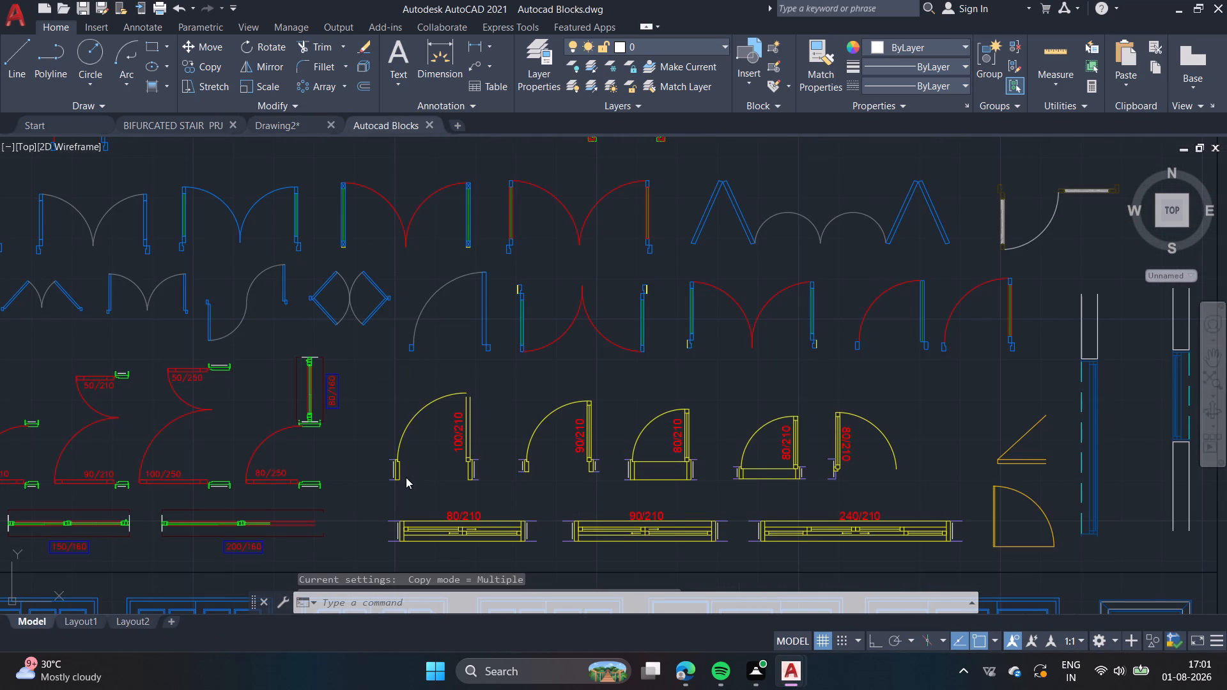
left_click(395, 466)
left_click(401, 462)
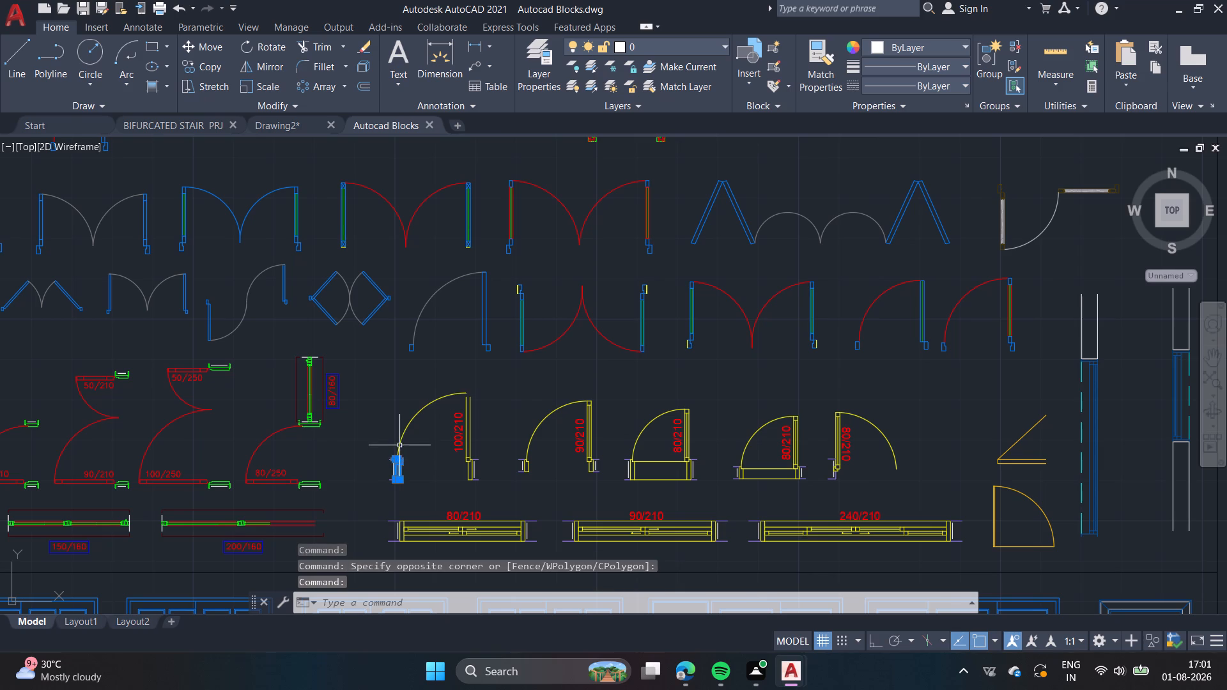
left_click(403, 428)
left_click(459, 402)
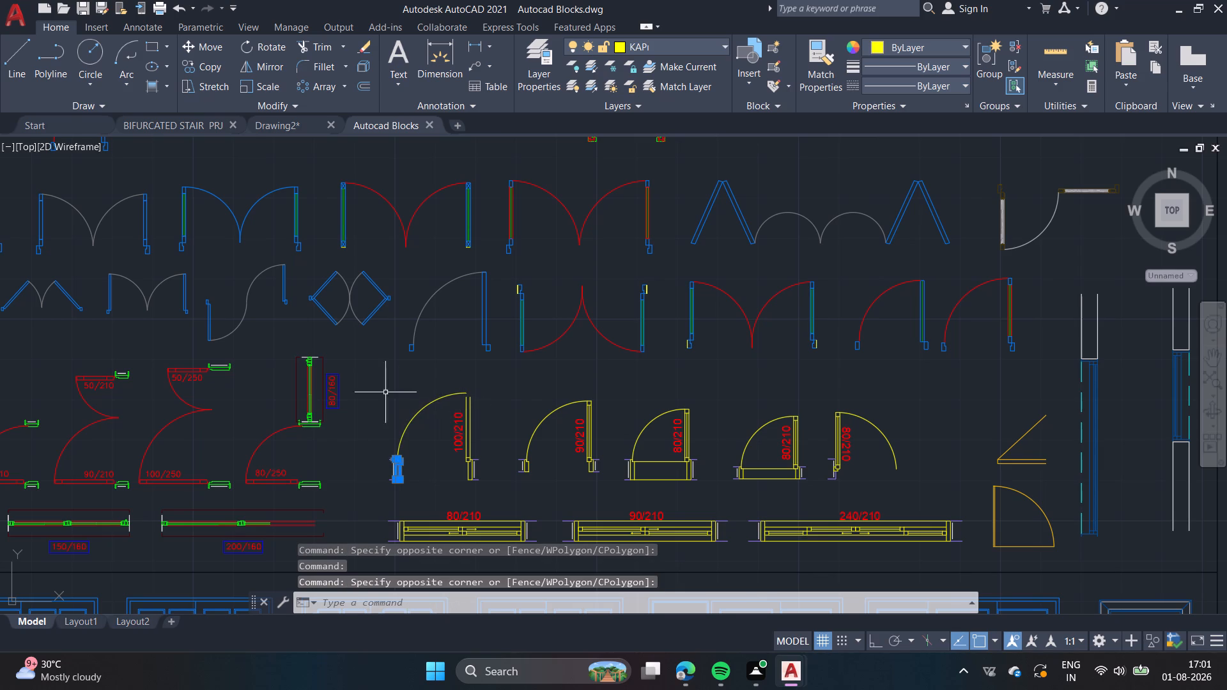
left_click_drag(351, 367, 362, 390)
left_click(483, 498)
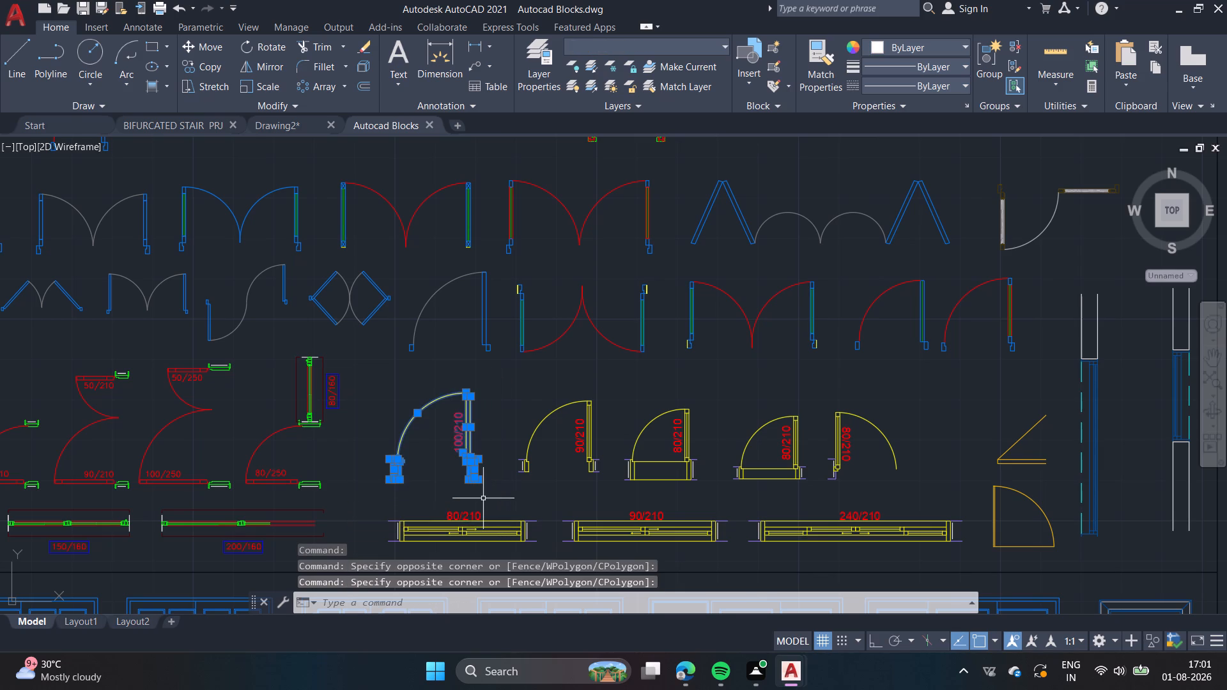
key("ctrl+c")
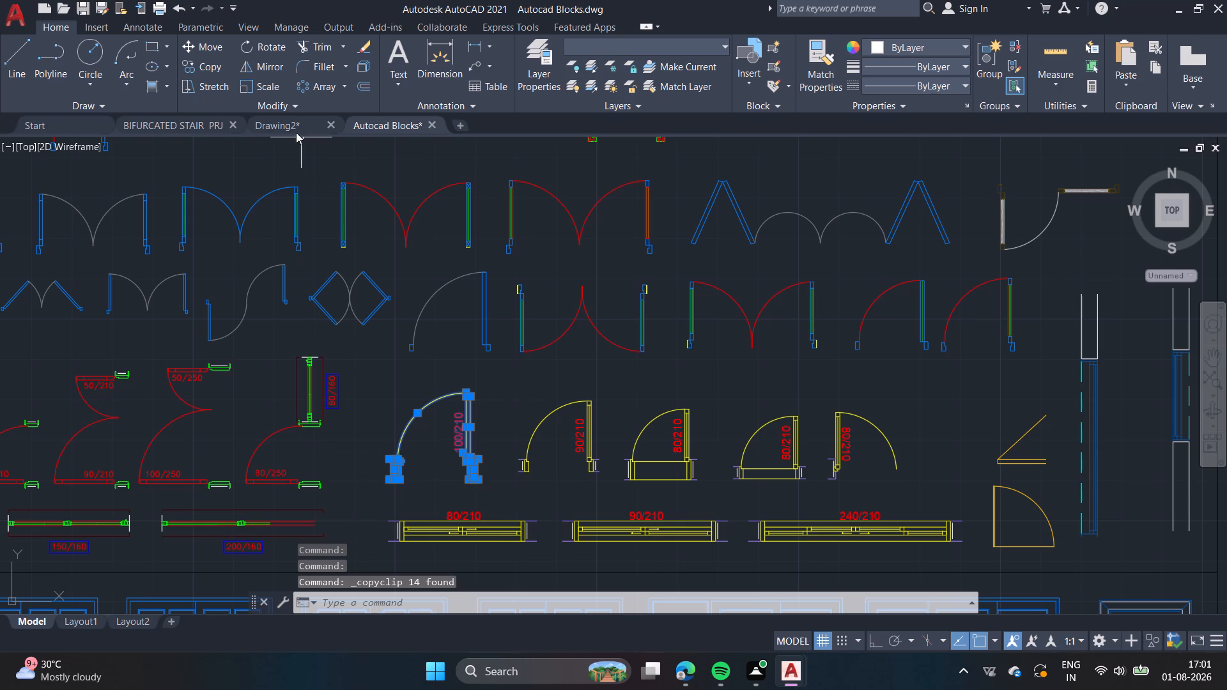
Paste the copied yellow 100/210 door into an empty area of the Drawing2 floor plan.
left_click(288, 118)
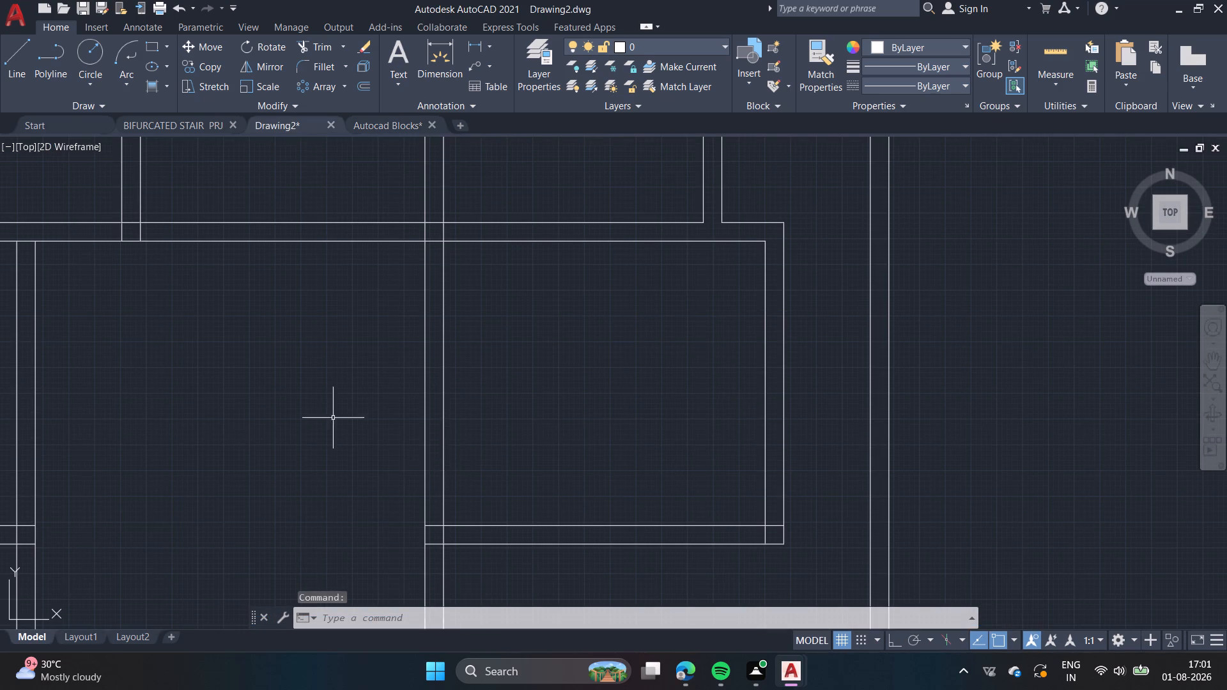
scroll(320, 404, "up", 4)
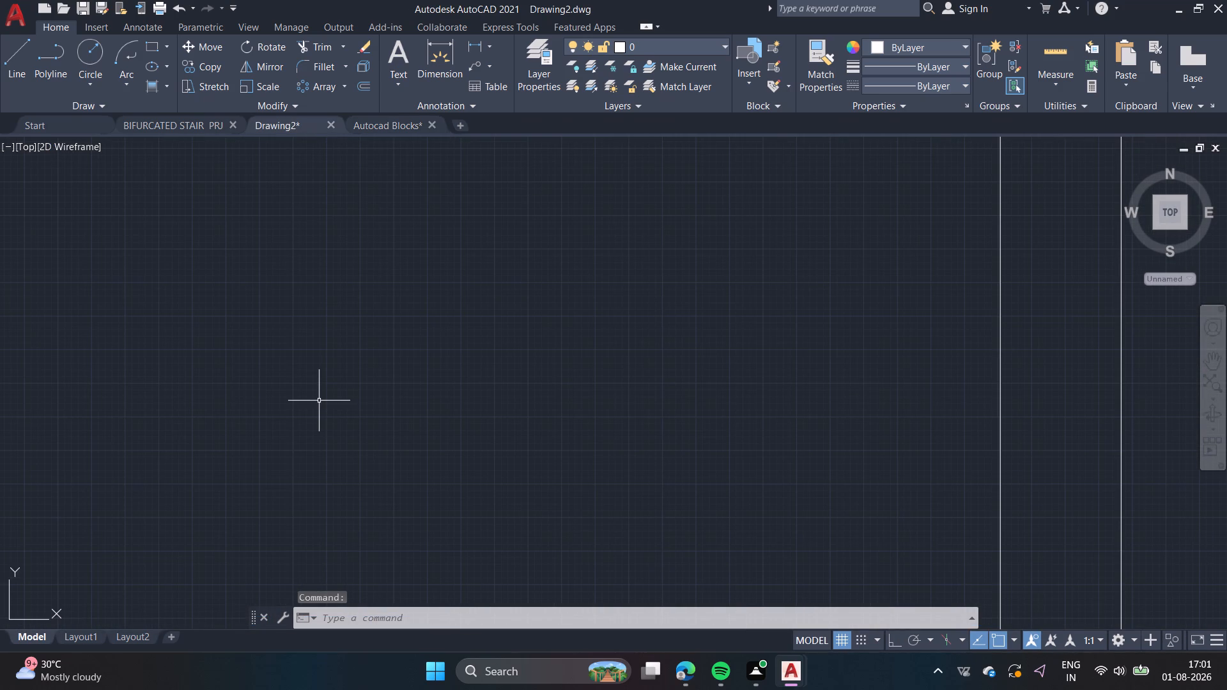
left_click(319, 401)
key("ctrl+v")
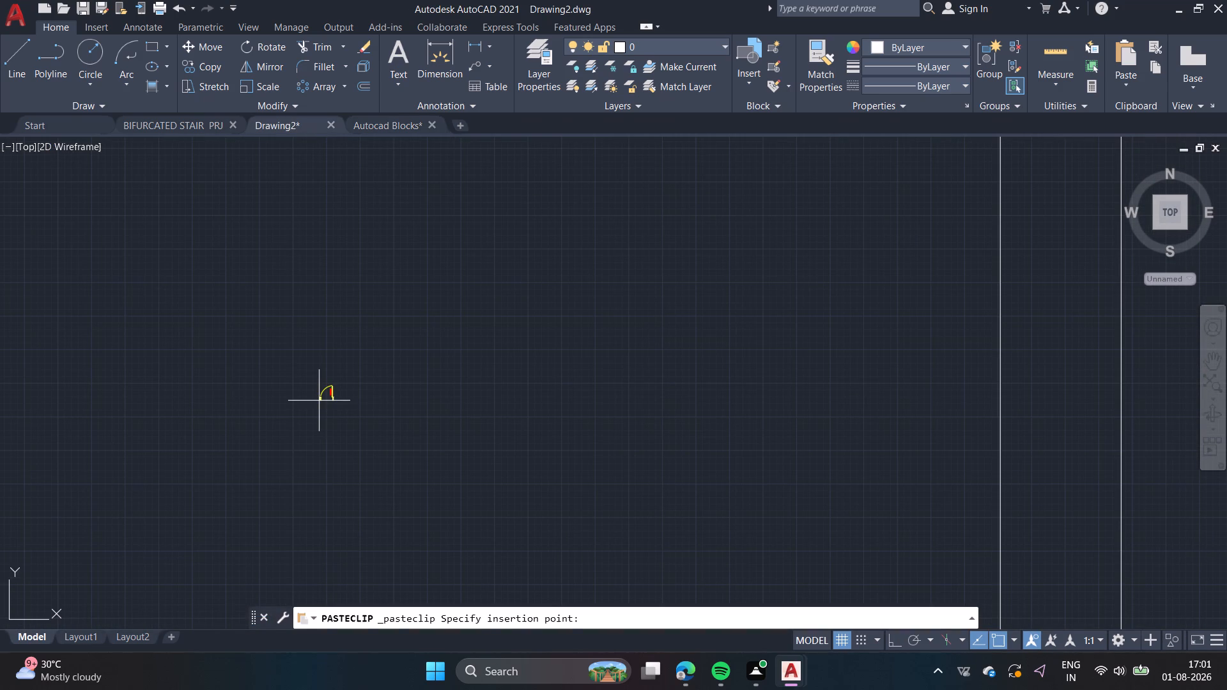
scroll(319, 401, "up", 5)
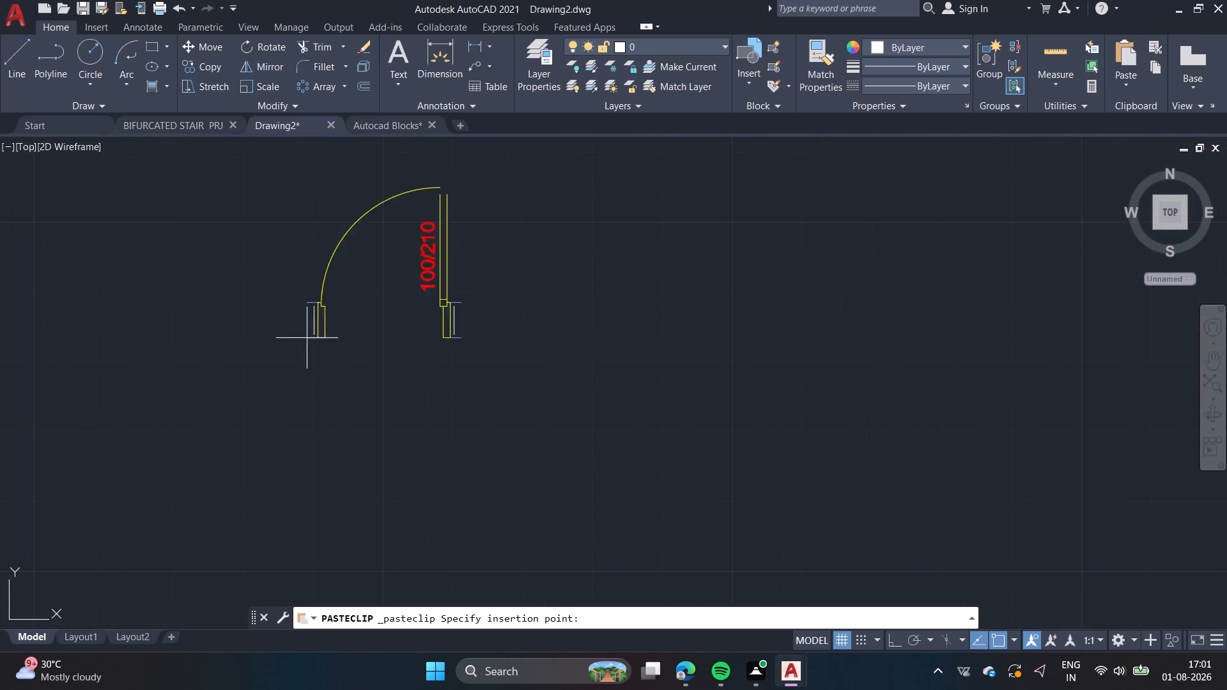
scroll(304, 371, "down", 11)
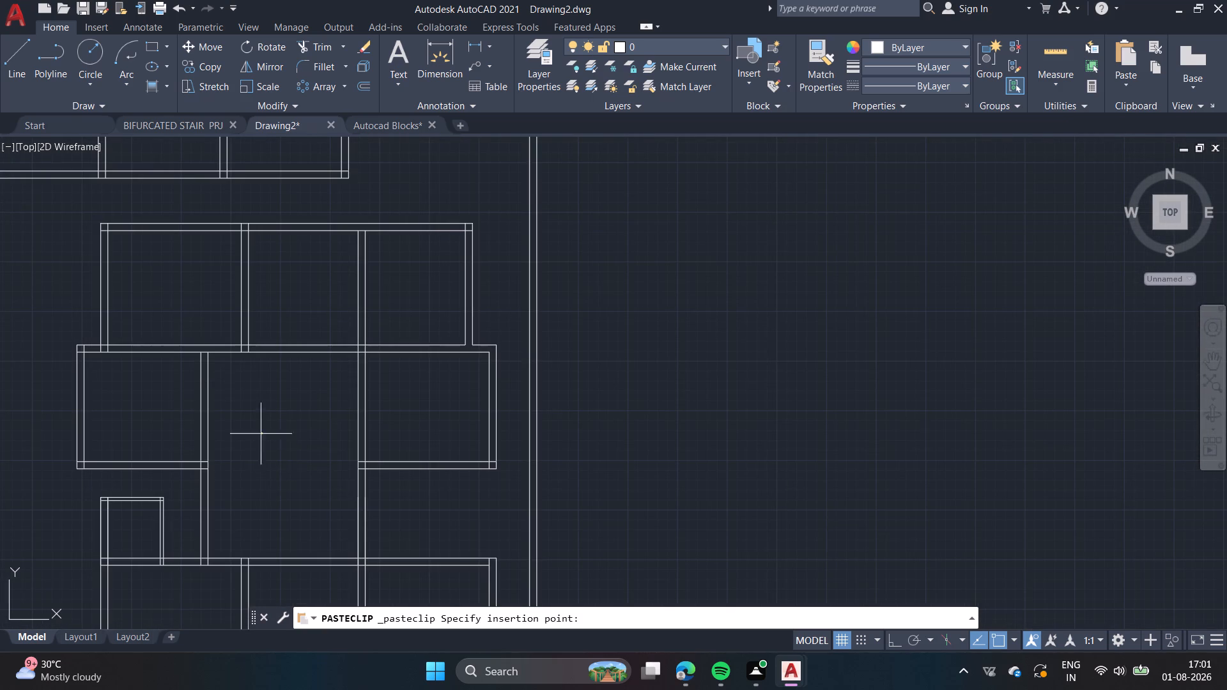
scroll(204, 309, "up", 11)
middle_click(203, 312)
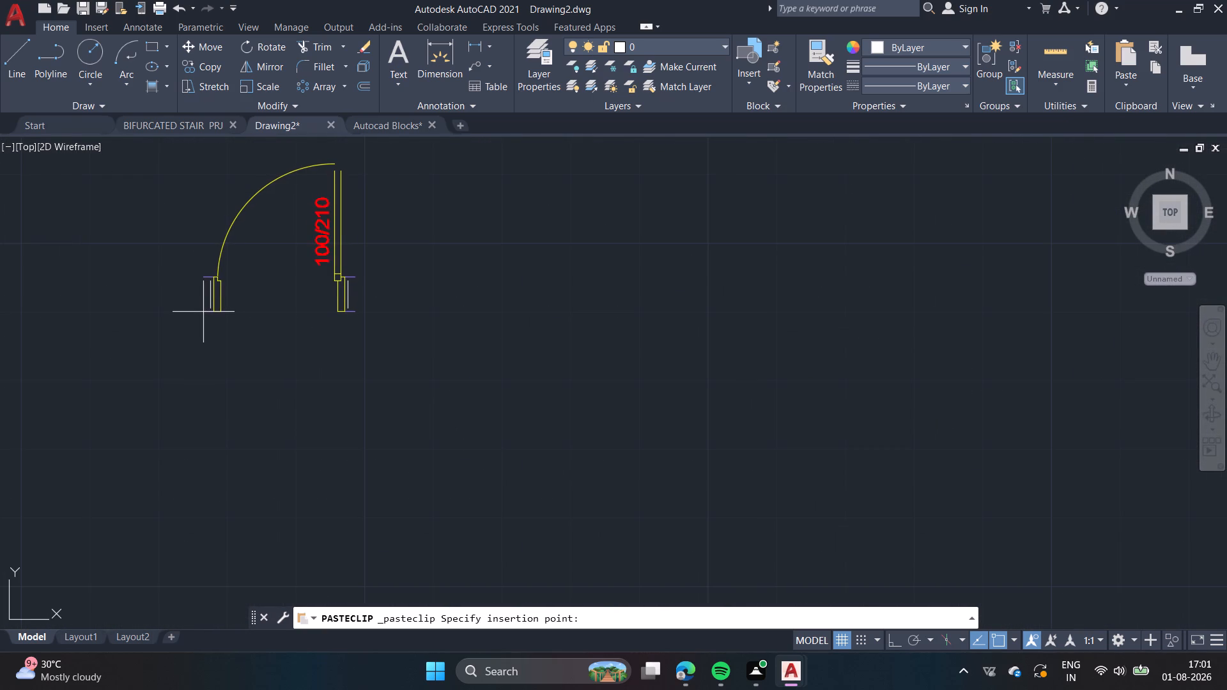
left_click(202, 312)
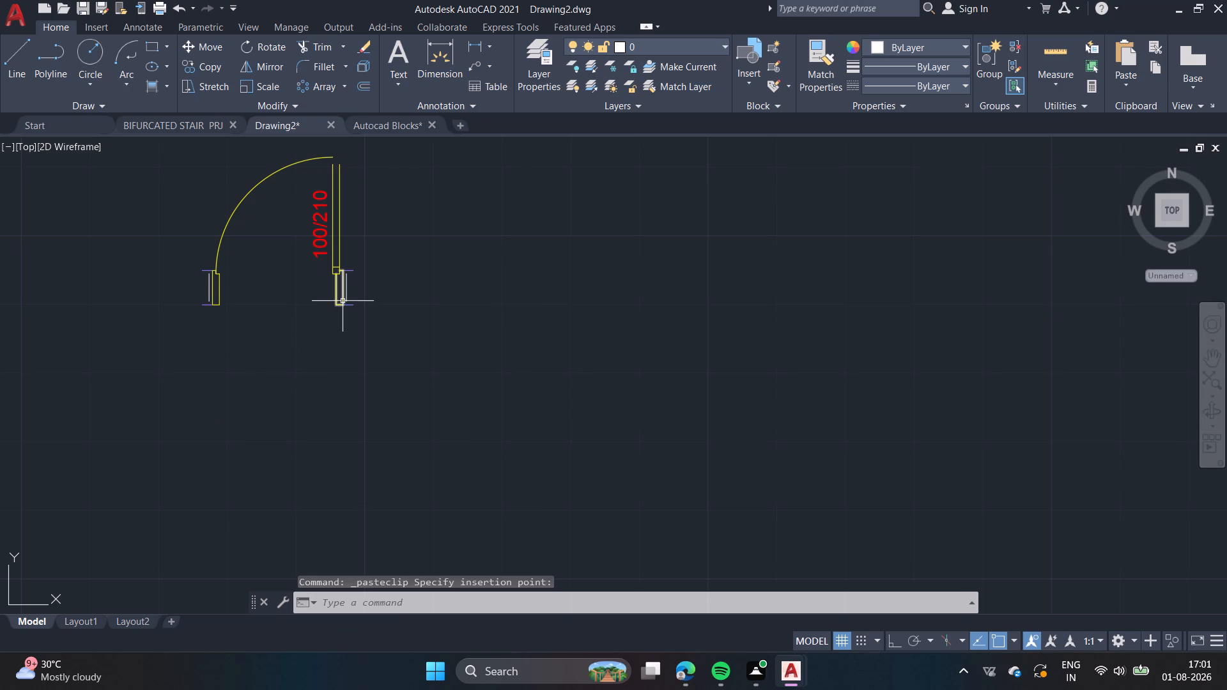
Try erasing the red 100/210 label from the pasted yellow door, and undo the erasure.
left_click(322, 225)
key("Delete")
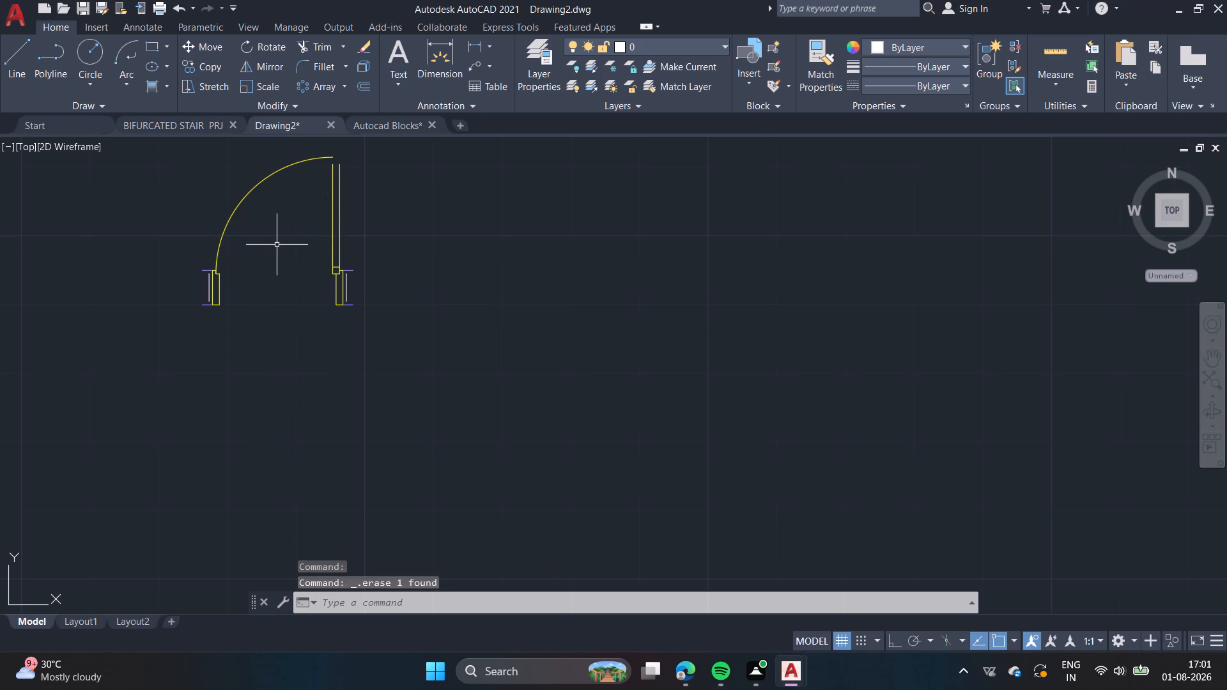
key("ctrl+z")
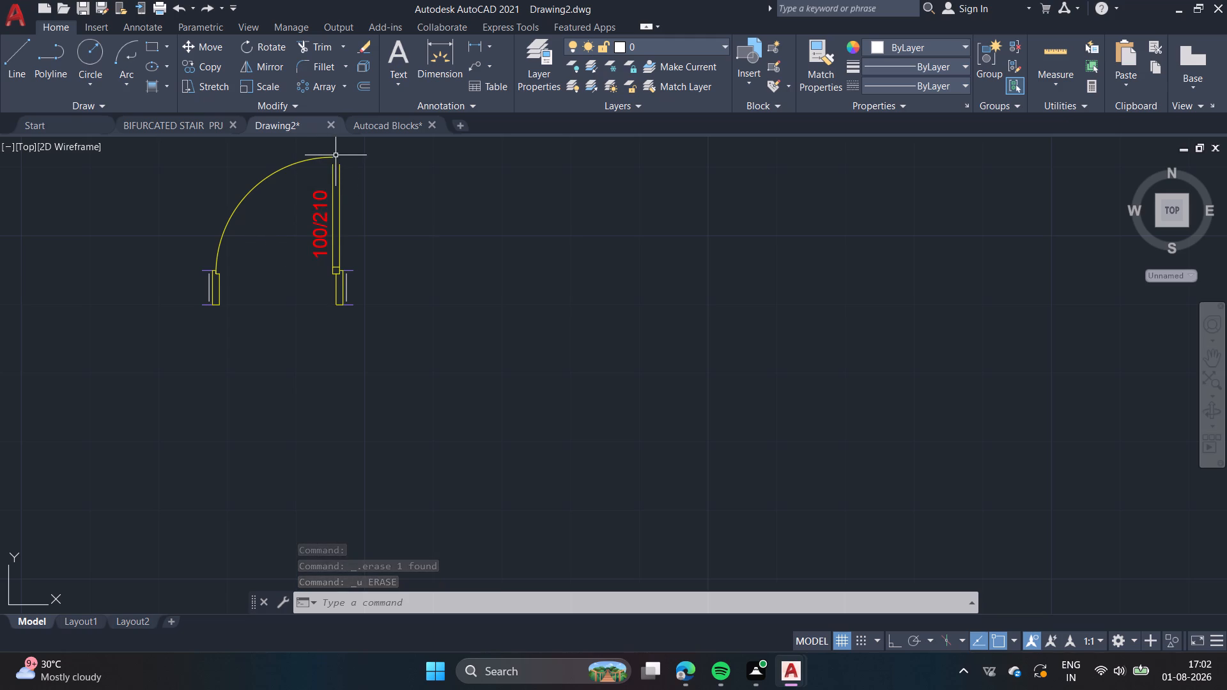
Copy the blue single-swing door block with the grey arc, above the yellow 100/210 door, from the Autocad Blocks drawing.
left_click(383, 121)
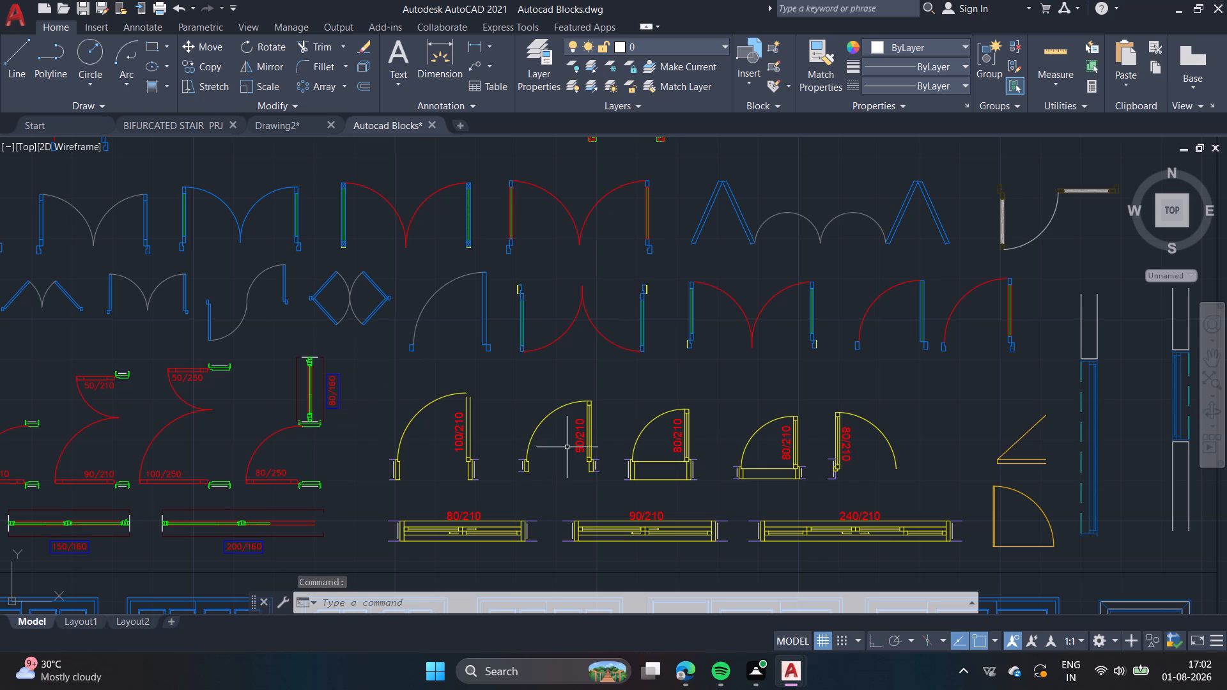
scroll(658, 341, "down", 3)
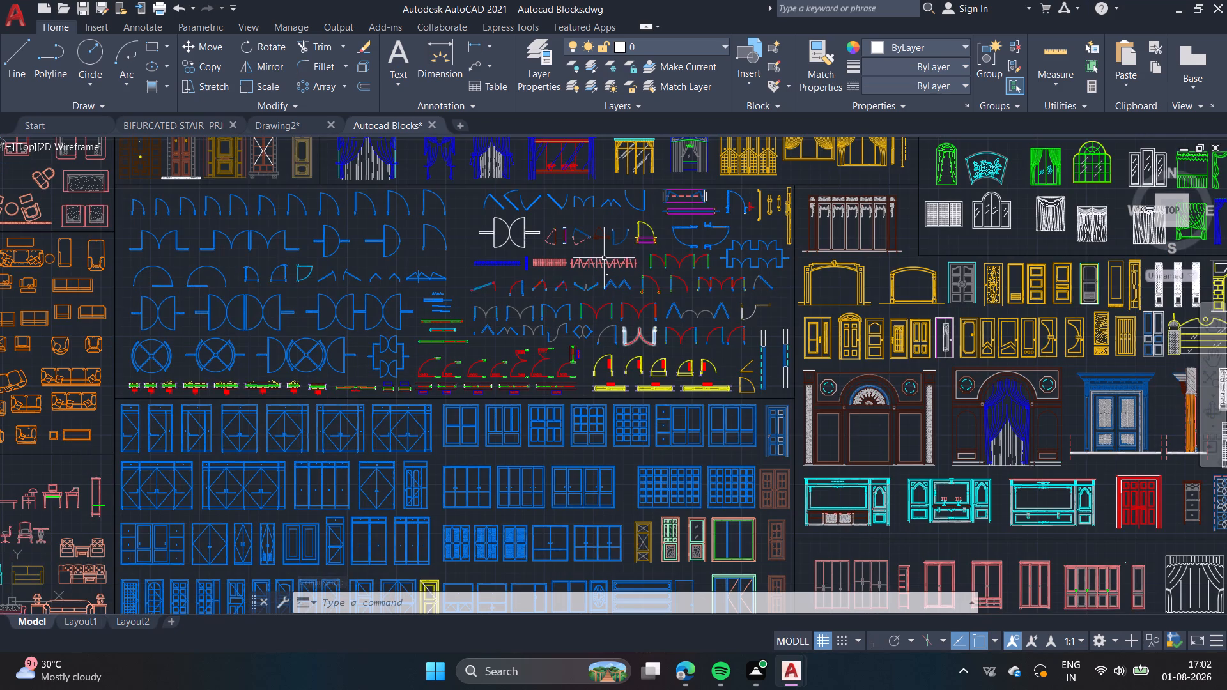
scroll(604, 250, "up", 3)
middle_click_drag(604, 249, 591, 277)
middle_click_drag(578, 371, 611, 208)
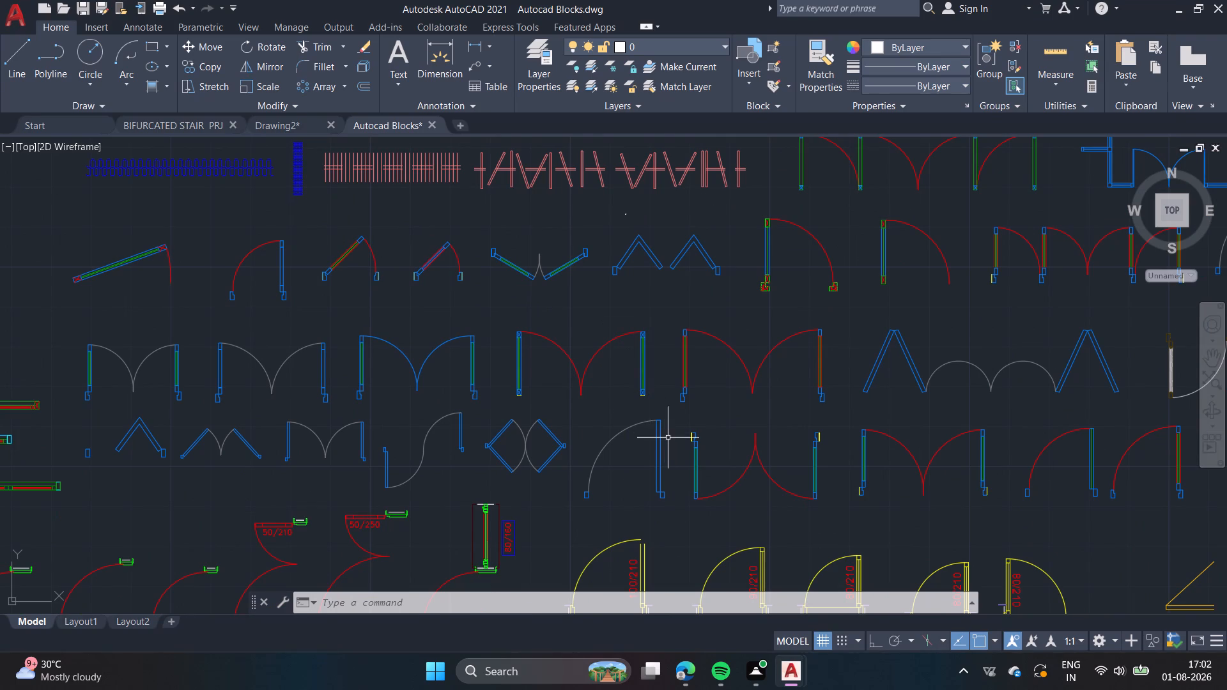
middle_click_drag(668, 439, 656, 347)
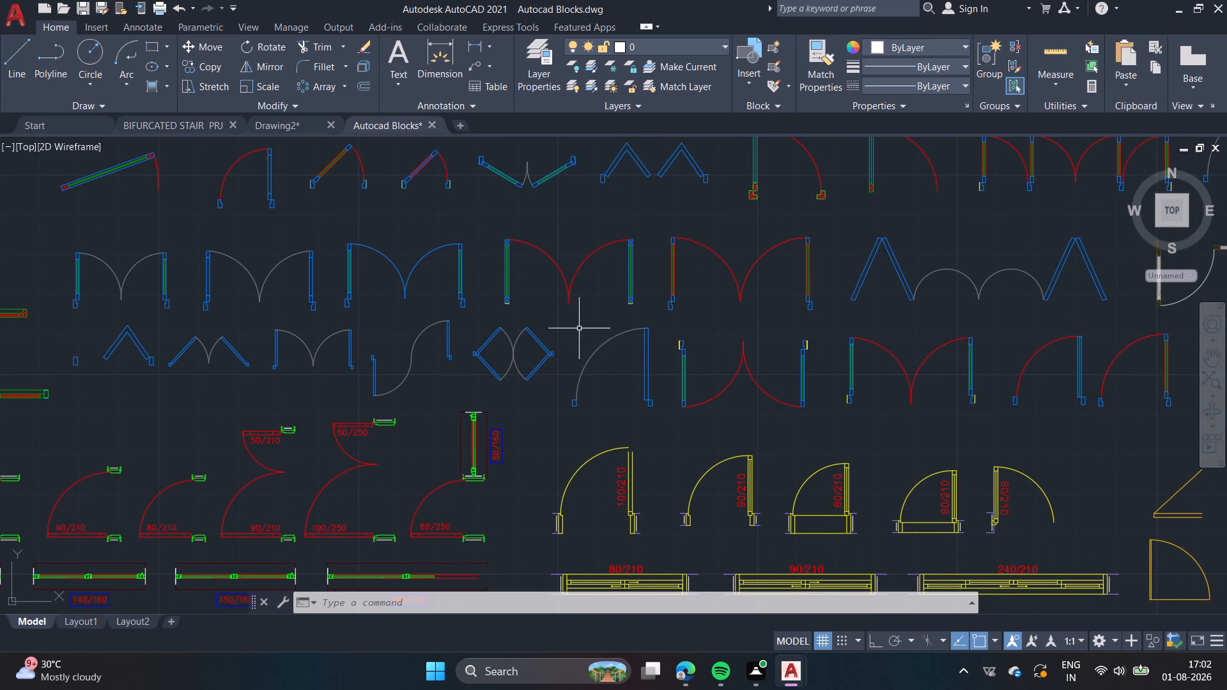
left_click(607, 342)
right_click(607, 342)
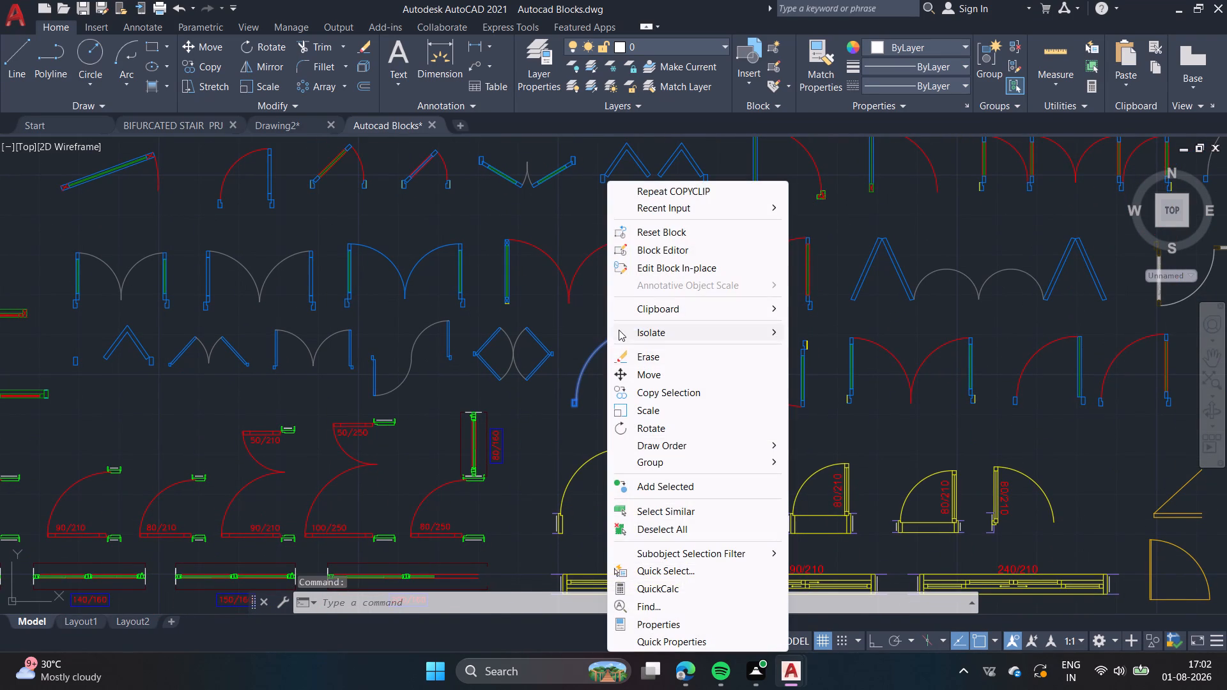
left_click(583, 330)
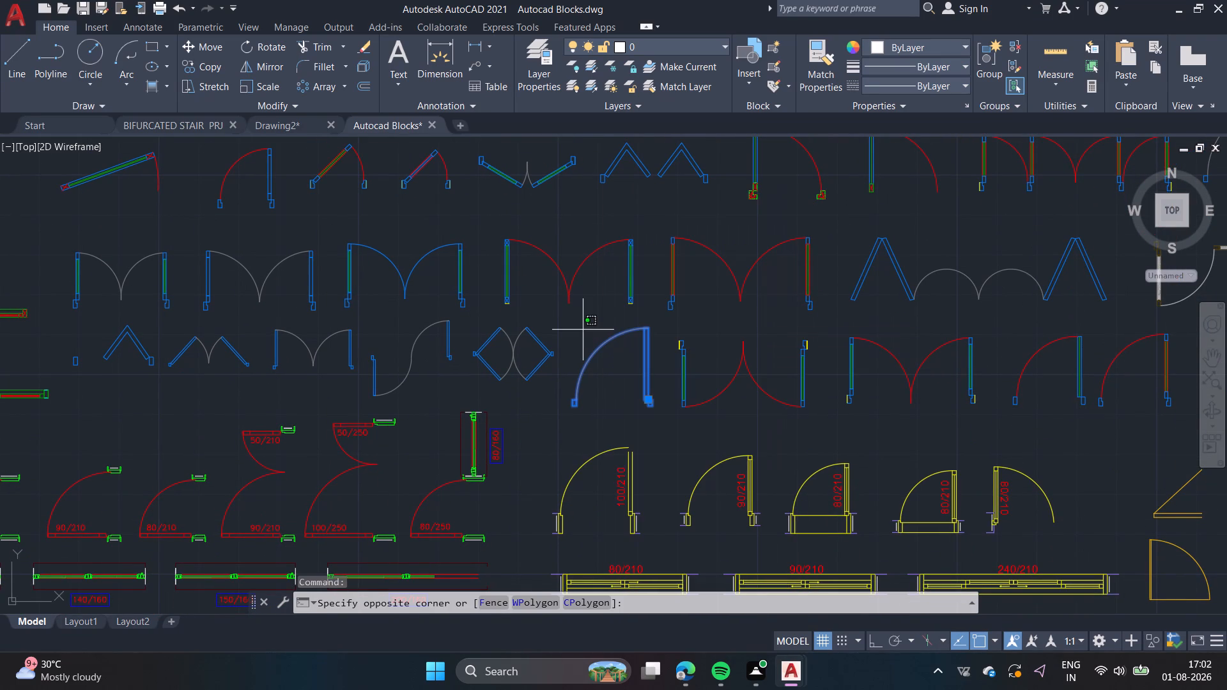
key("ctrl+c")
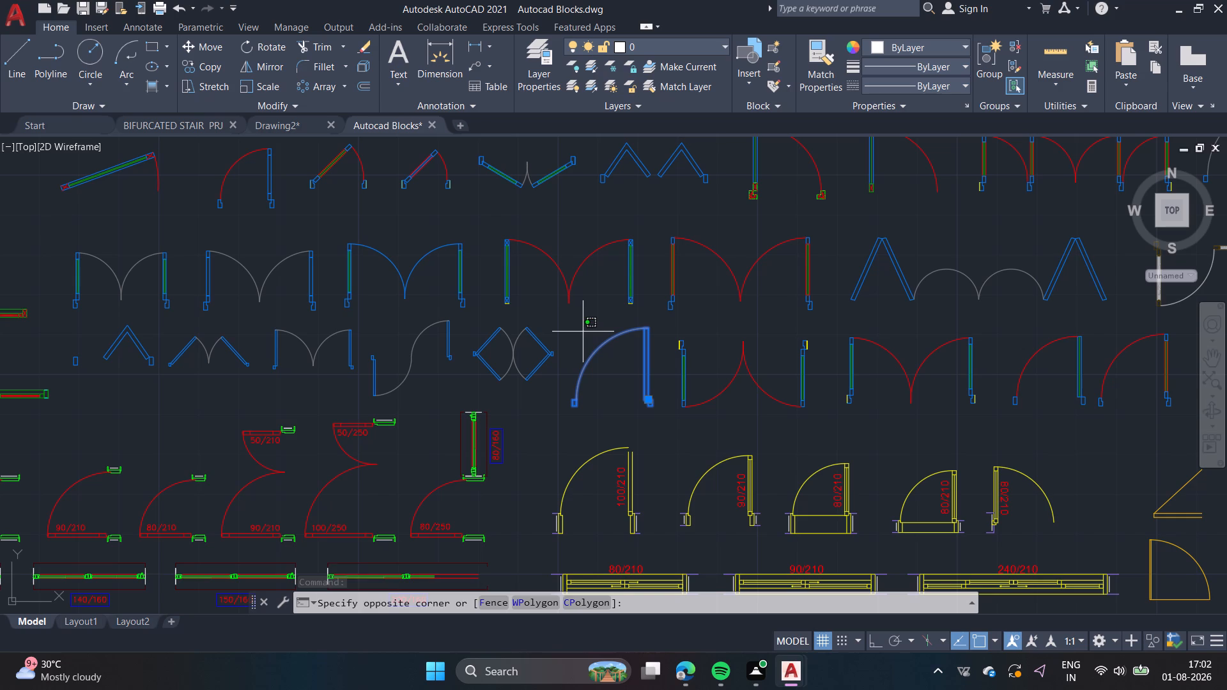
Paste the copied blue door block into Drawing2, in the empty space beside the yellow 100/210 door.
left_click(289, 128)
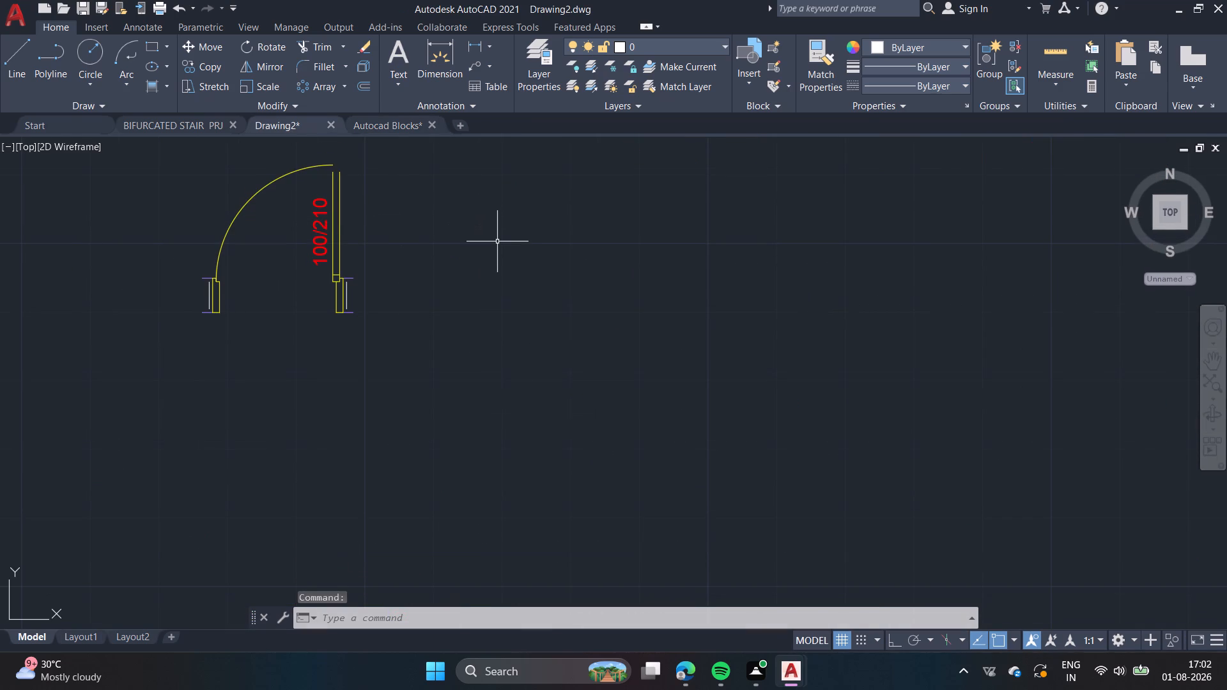
key("ctrl+v")
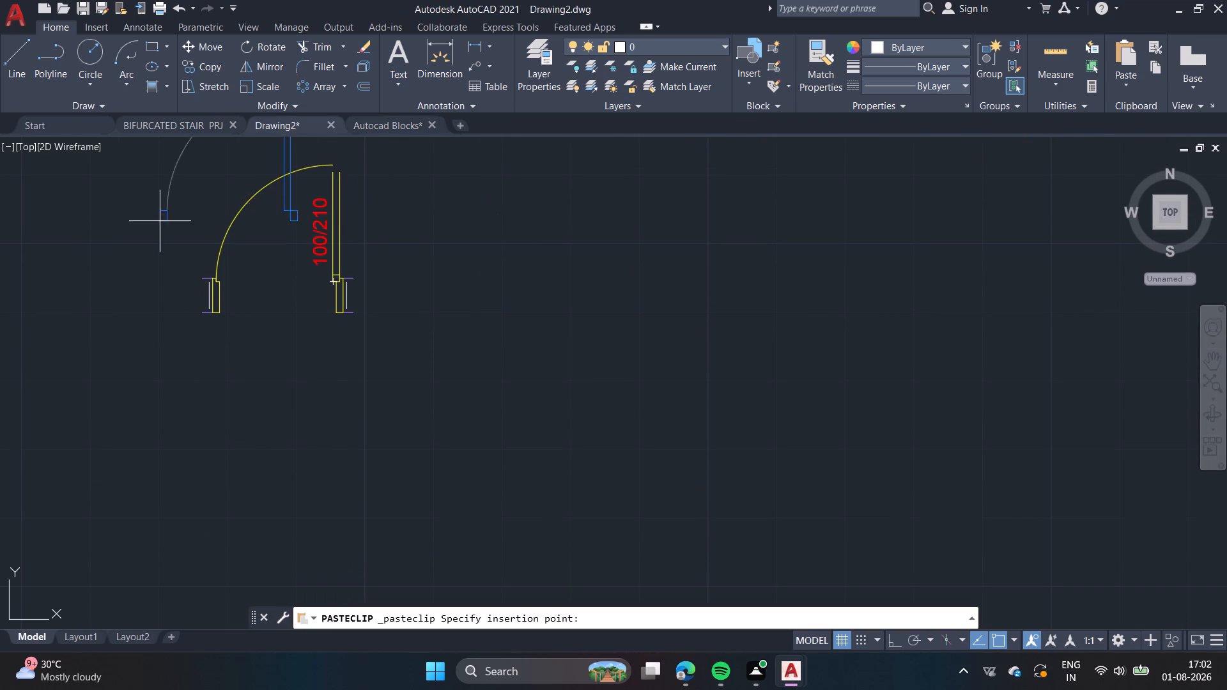
left_click(530, 285)
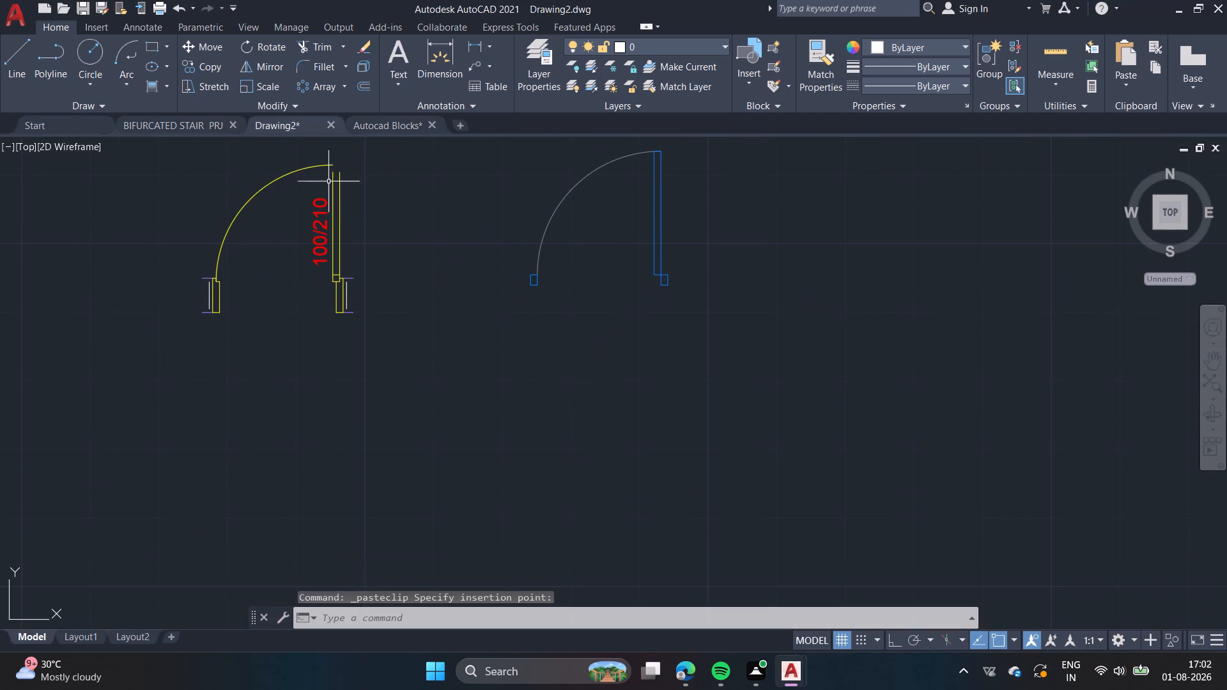
Erase the entire yellow 100/210 door, including its label, from Drawing2.
left_click(181, 151)
left_click(380, 395)
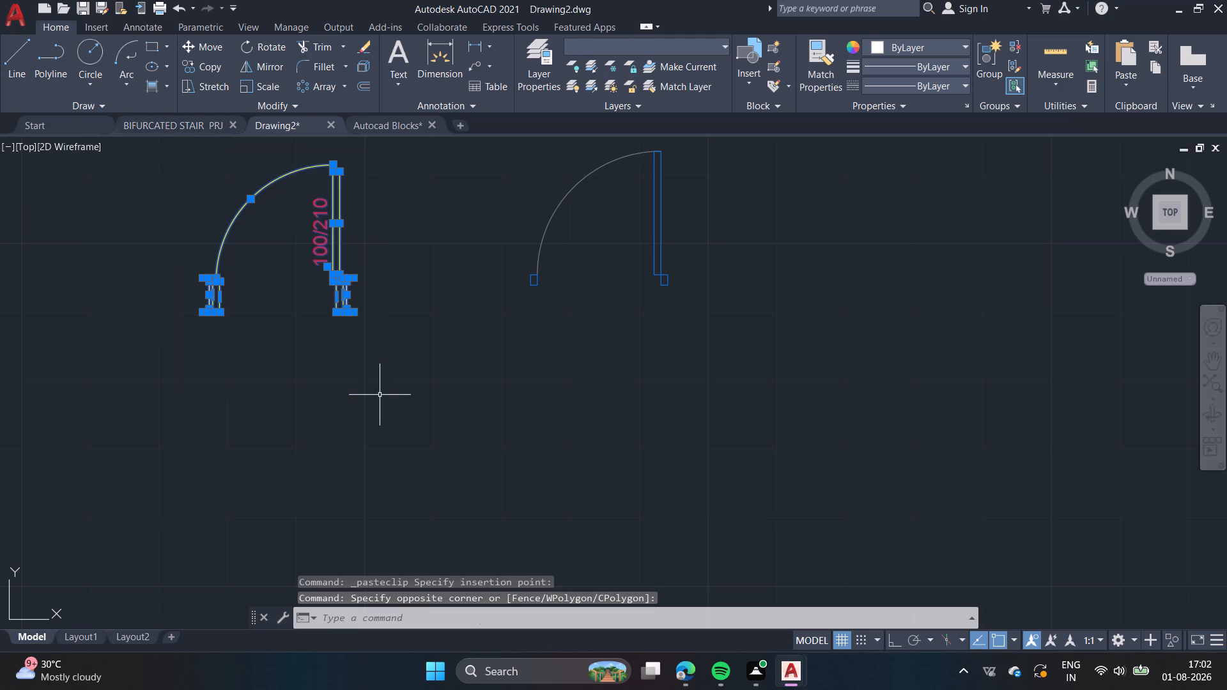
key("Delete")
Move the blue door block by its insertion grip about 1" horizontally, at 0°.
scroll(451, 360, "down", 3)
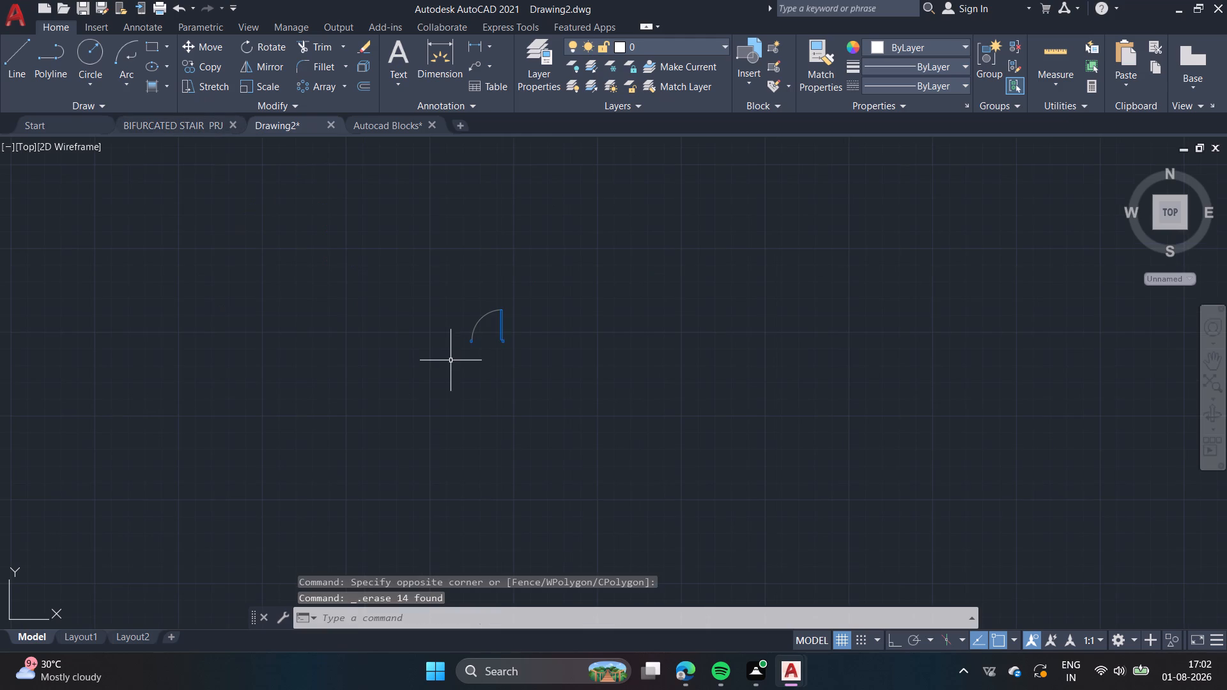
scroll(489, 346, "up", 1)
left_click(511, 333)
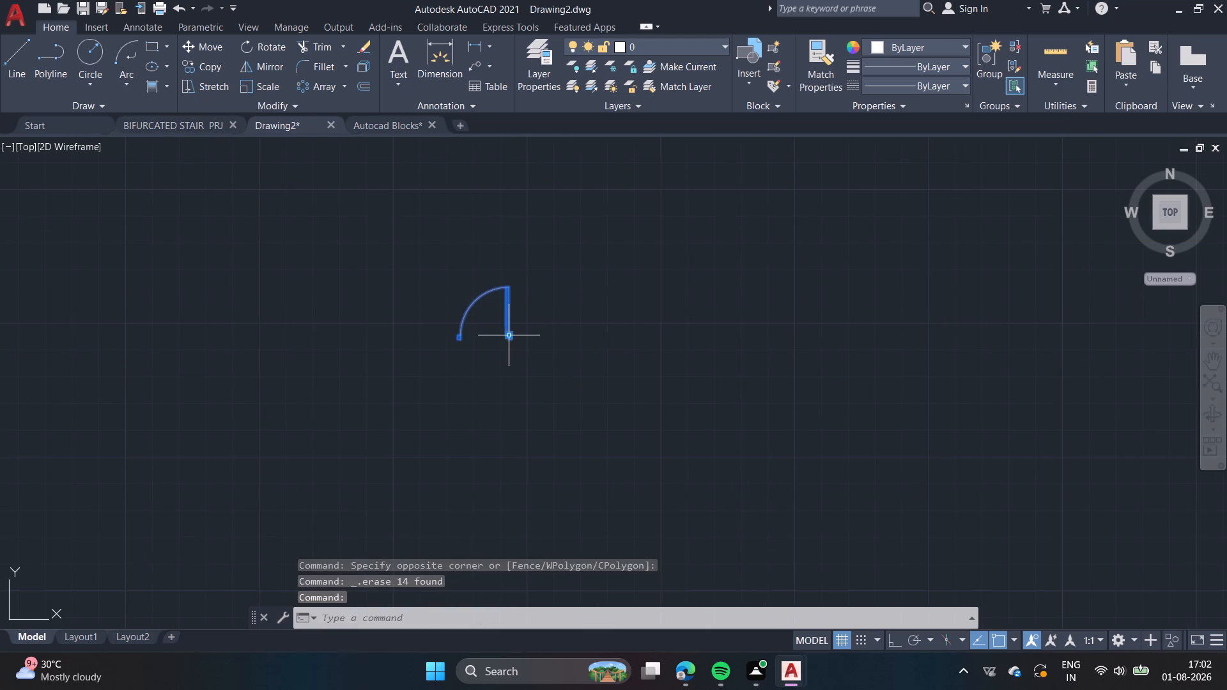
left_click_drag(512, 334, 562, 327)
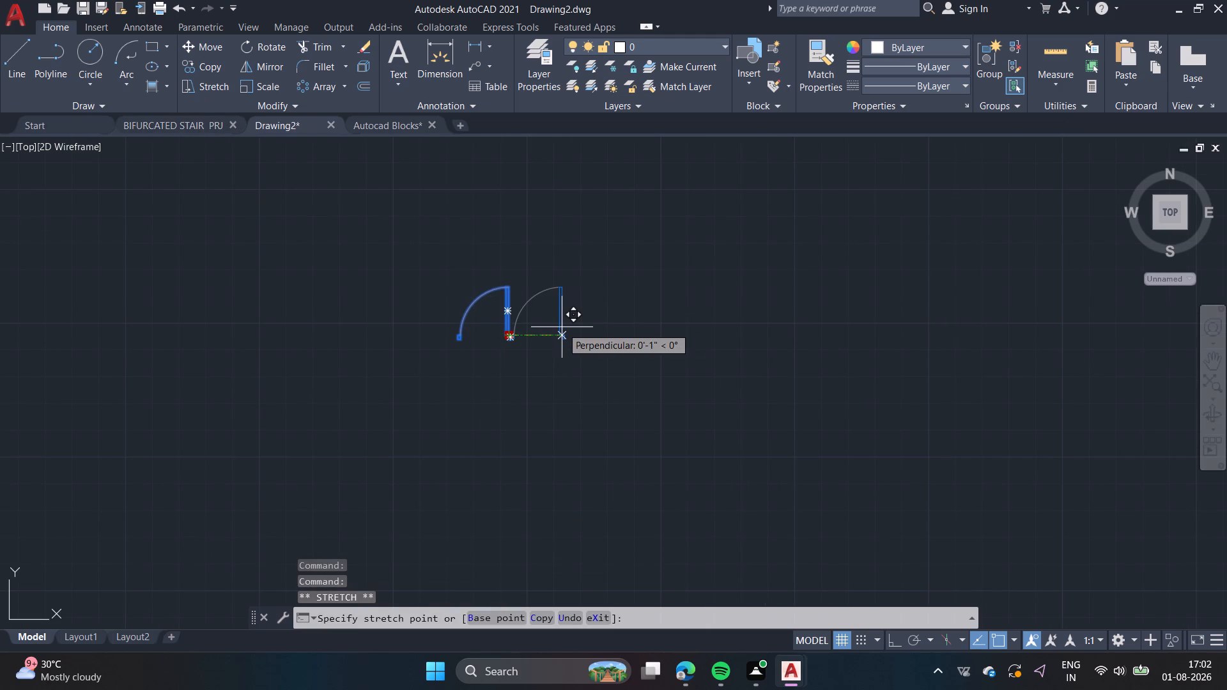
left_click(562, 327)
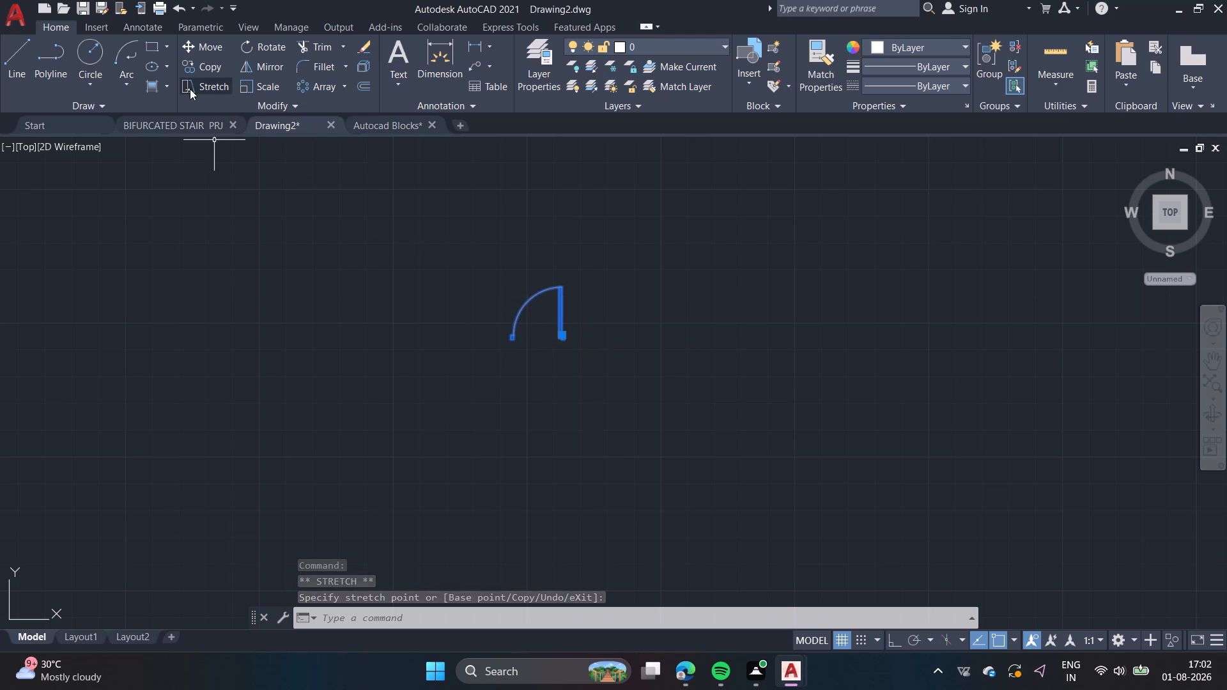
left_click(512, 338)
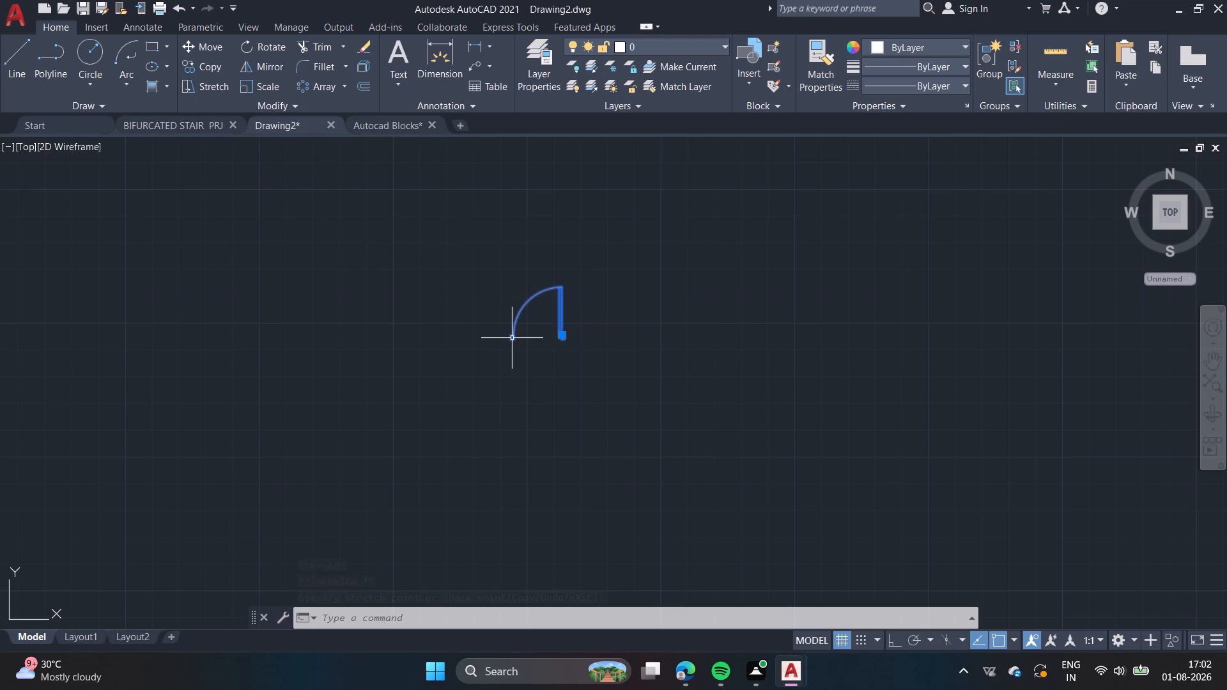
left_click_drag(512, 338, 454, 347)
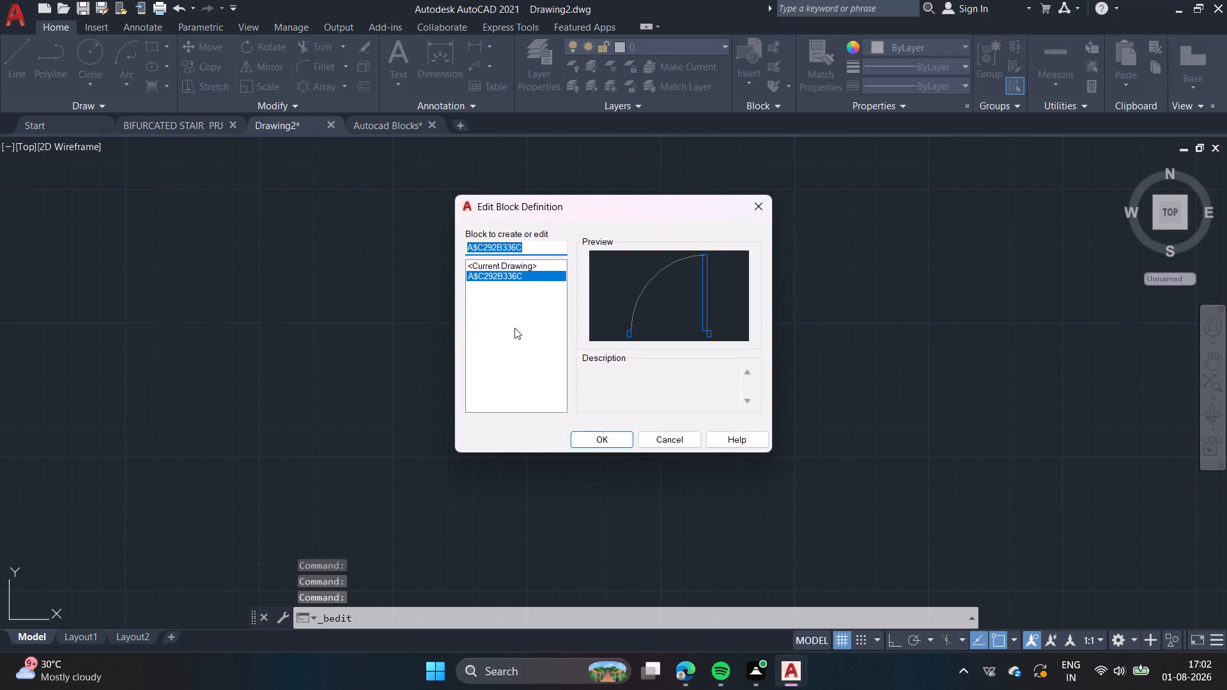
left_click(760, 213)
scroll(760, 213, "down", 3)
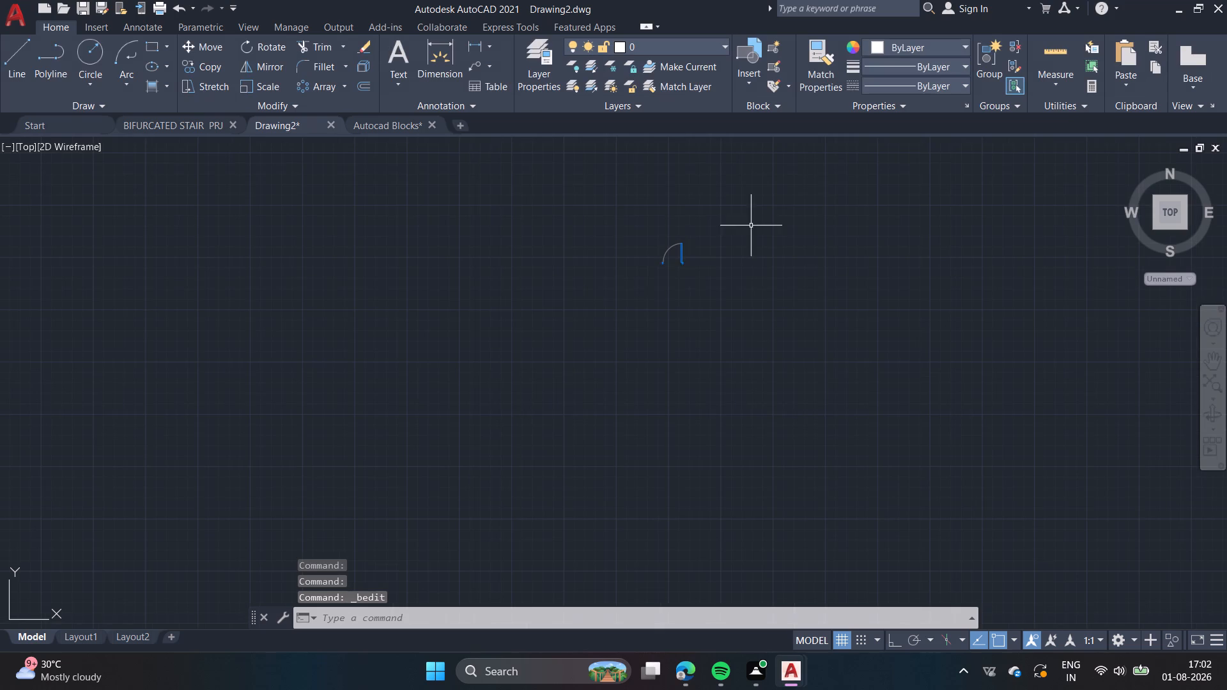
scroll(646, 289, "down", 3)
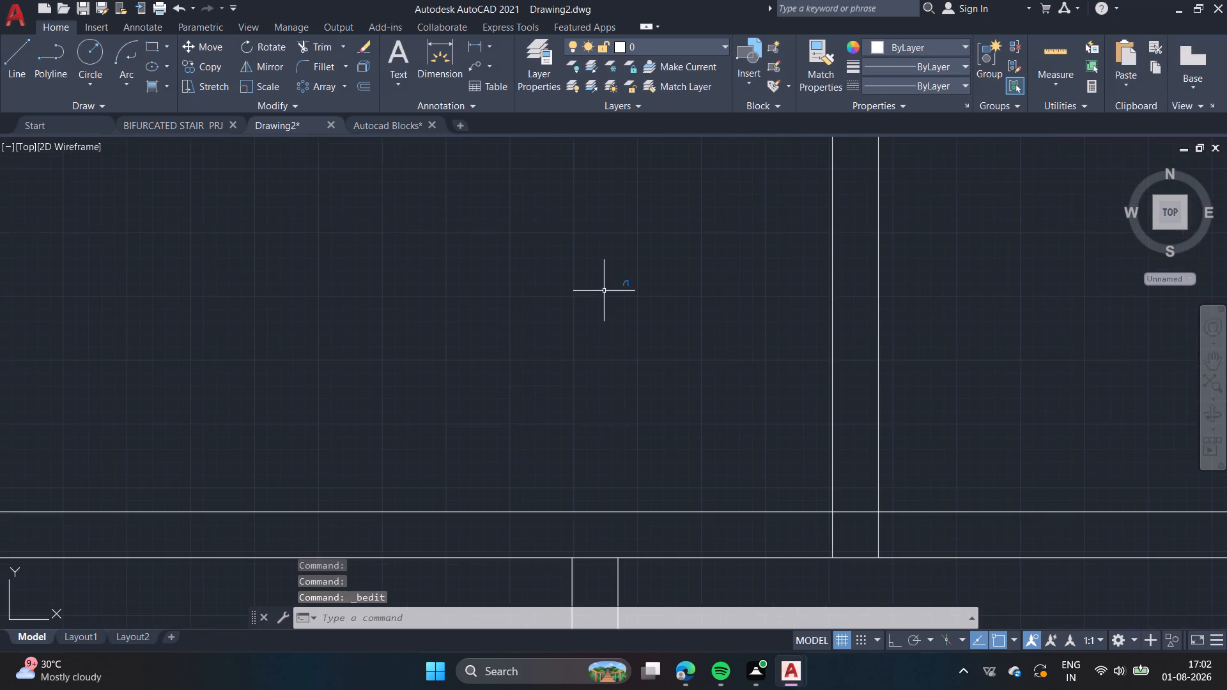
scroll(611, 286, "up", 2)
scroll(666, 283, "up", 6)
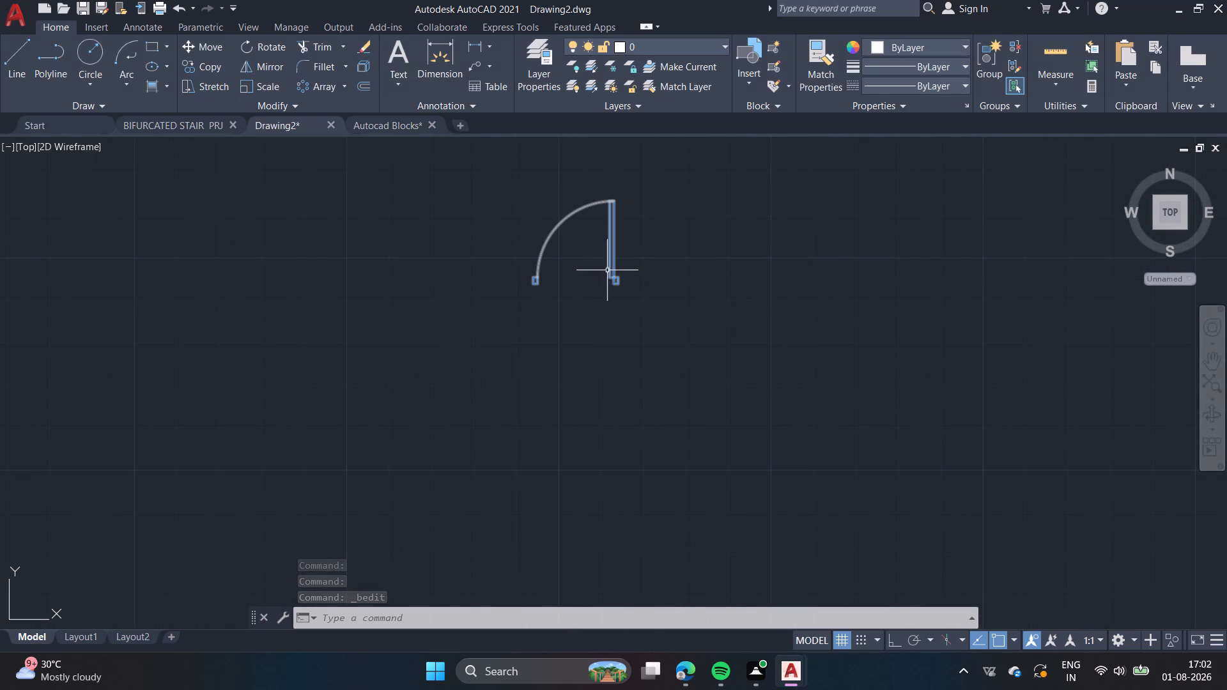
Scale the blue door block freehand to several times its size, using the outer lower corner of its hinge-side jamb as base point.
left_click(610, 271)
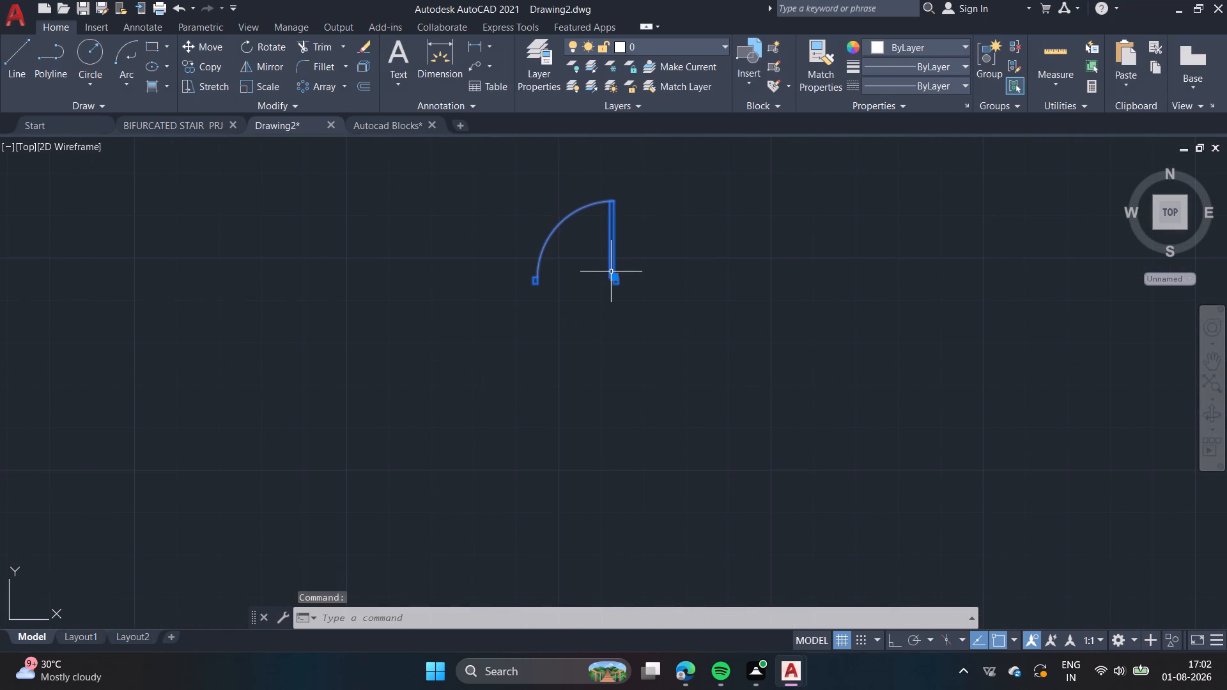
scroll(611, 272, "left", 1)
type("sc")
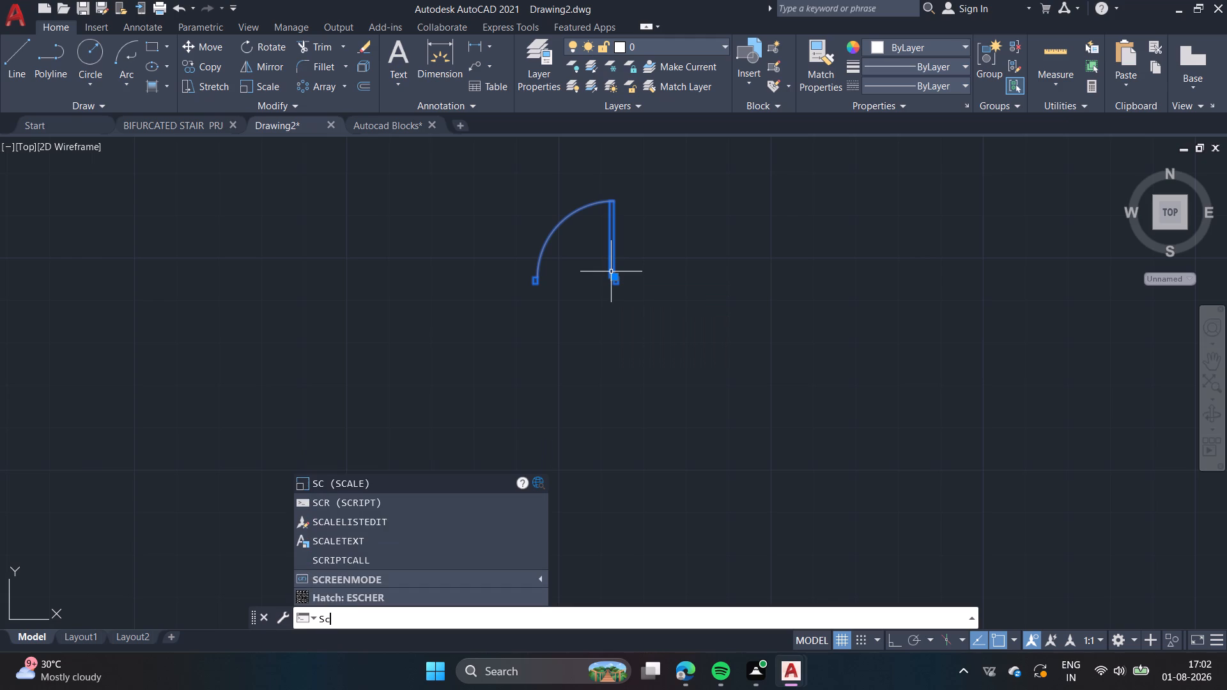
left_click(420, 486)
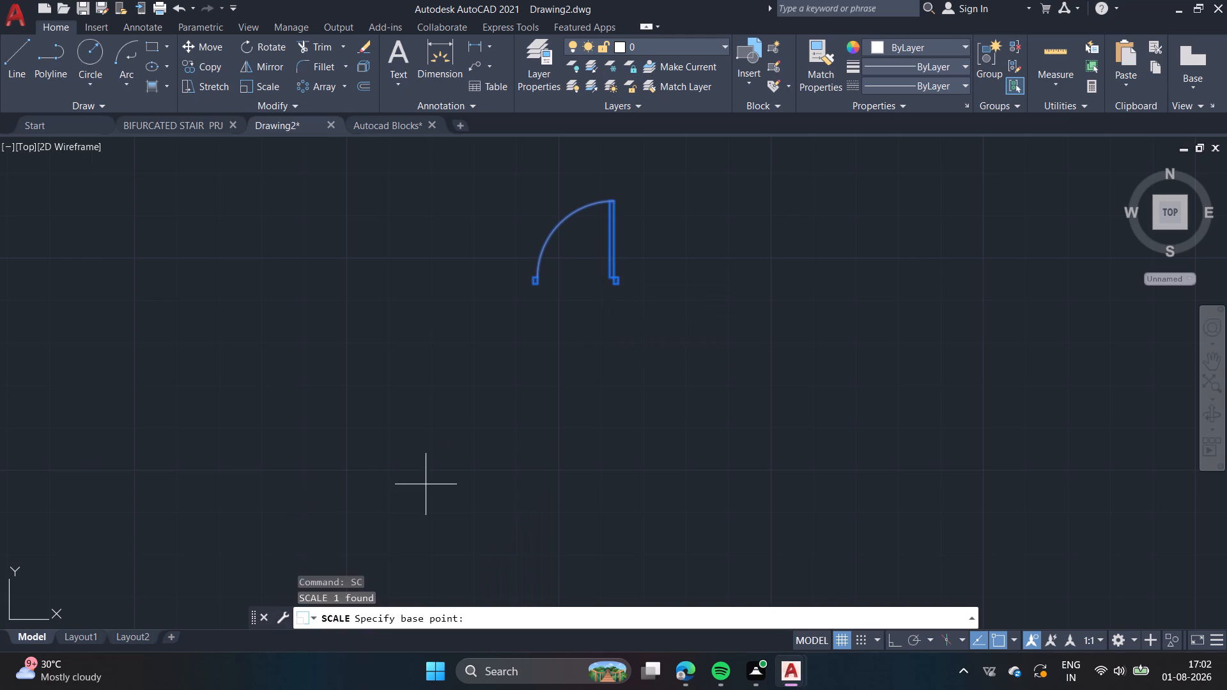
left_click(619, 286)
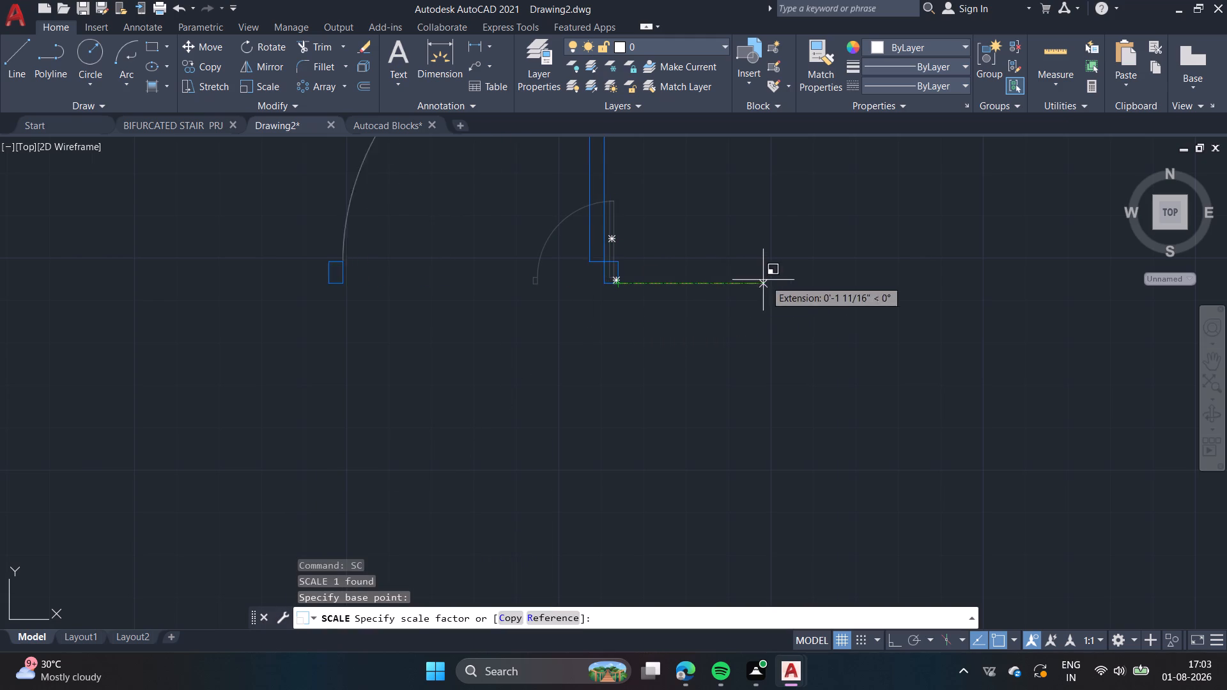
left_click(829, 284)
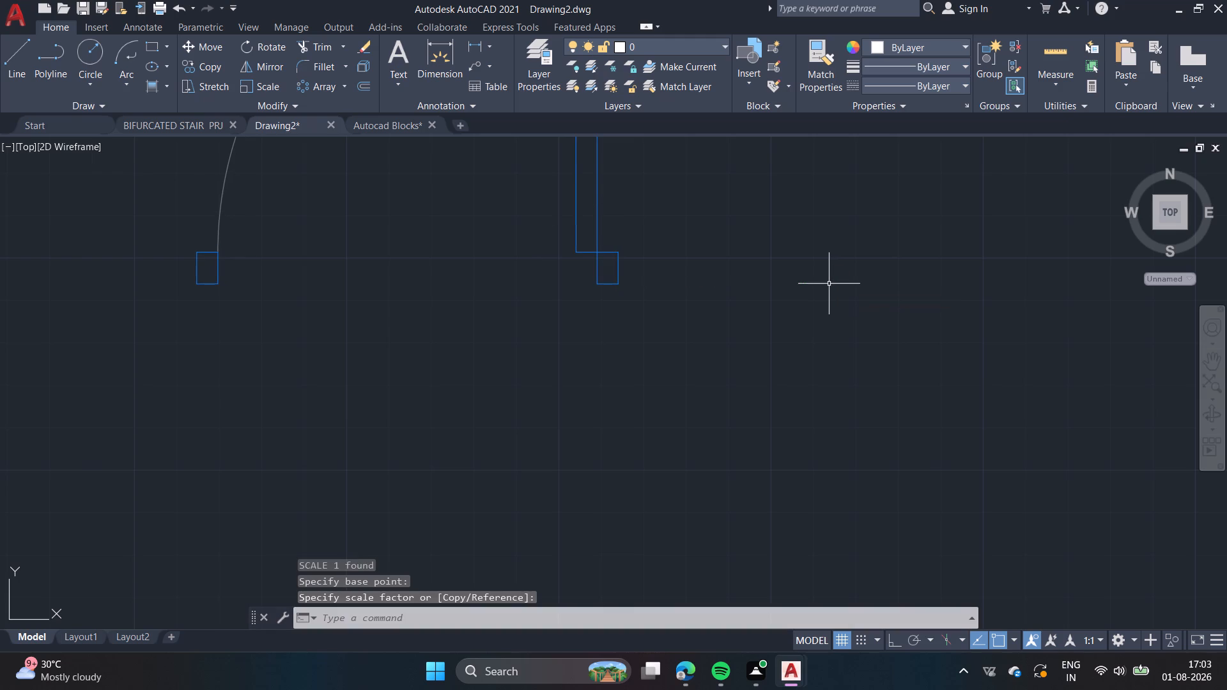
Examine the scaled door block's size against the surrounding rooms and wall thicknesses of the floor plan.
scroll(828, 286, "down", 7)
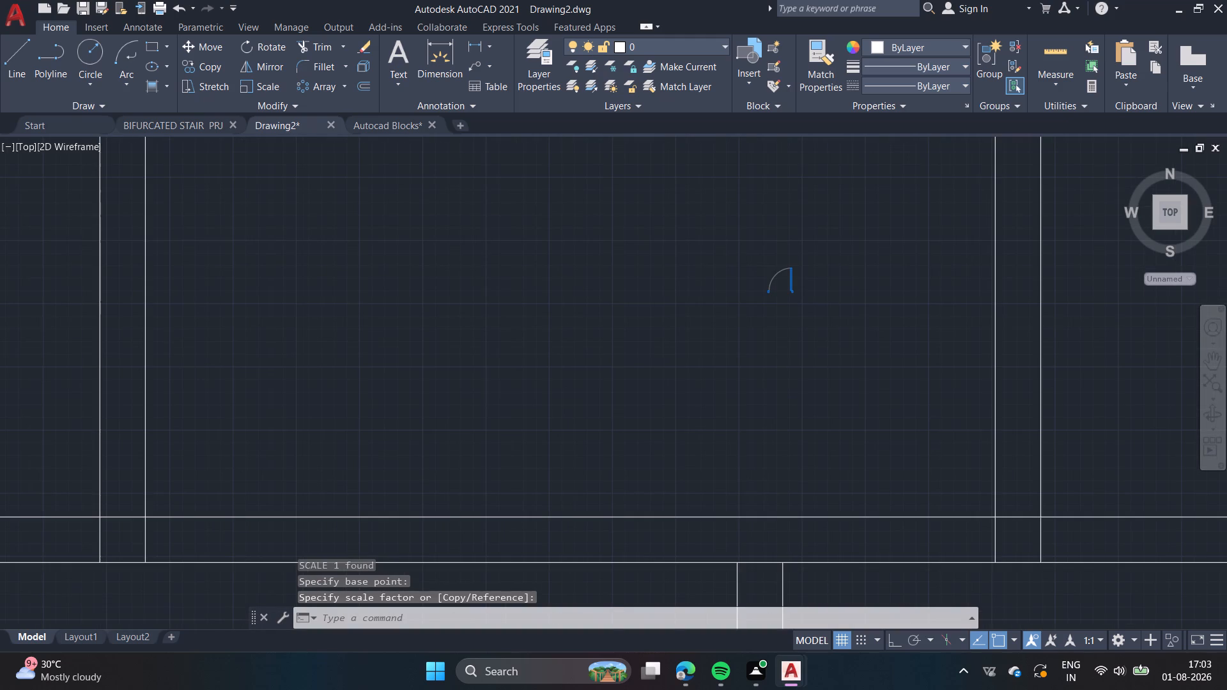
scroll(791, 296, "down", 2)
scroll(791, 296, "up", 3)
scroll(791, 296, "down", 4)
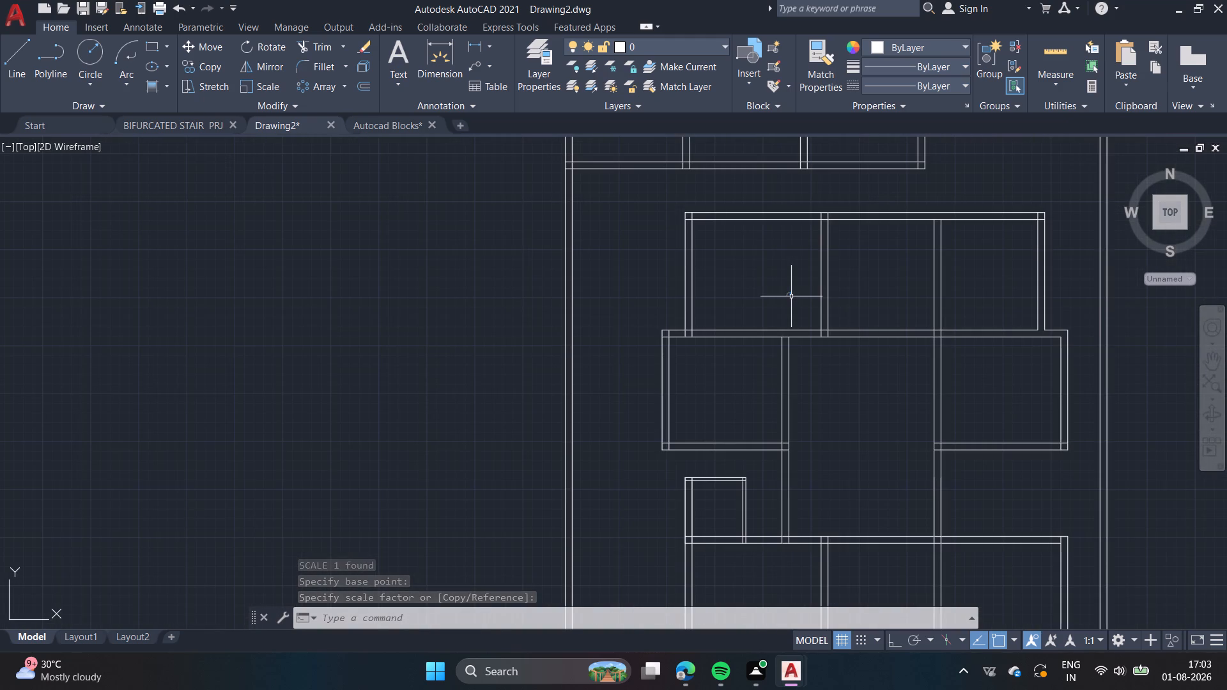
scroll(781, 289, "up", 3)
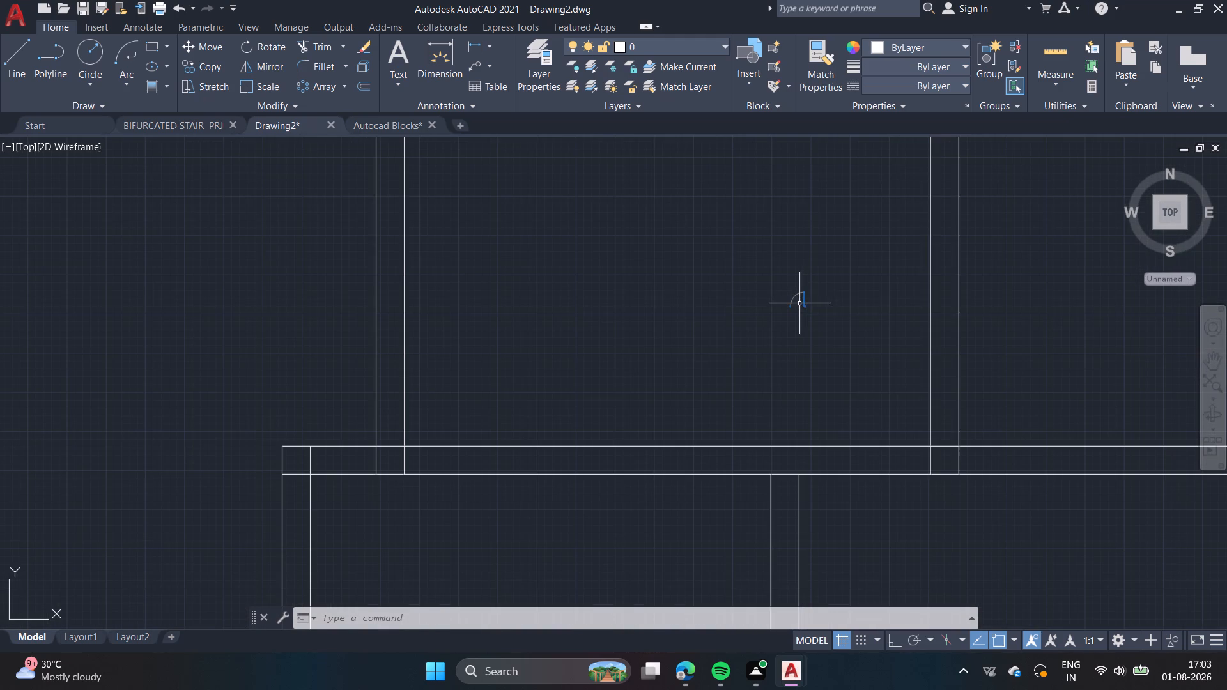
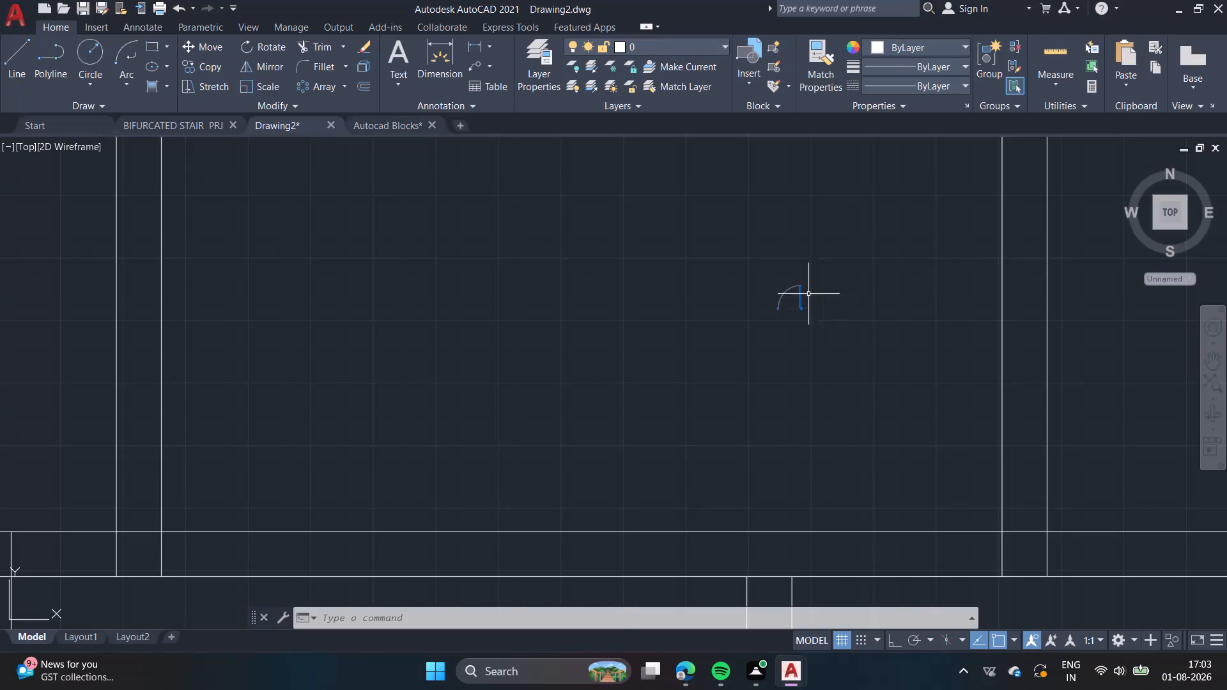
Scale the blue door block by a factor of 3', using the outer lower corner of its hinge-side jamb as base point.
left_click(801, 305)
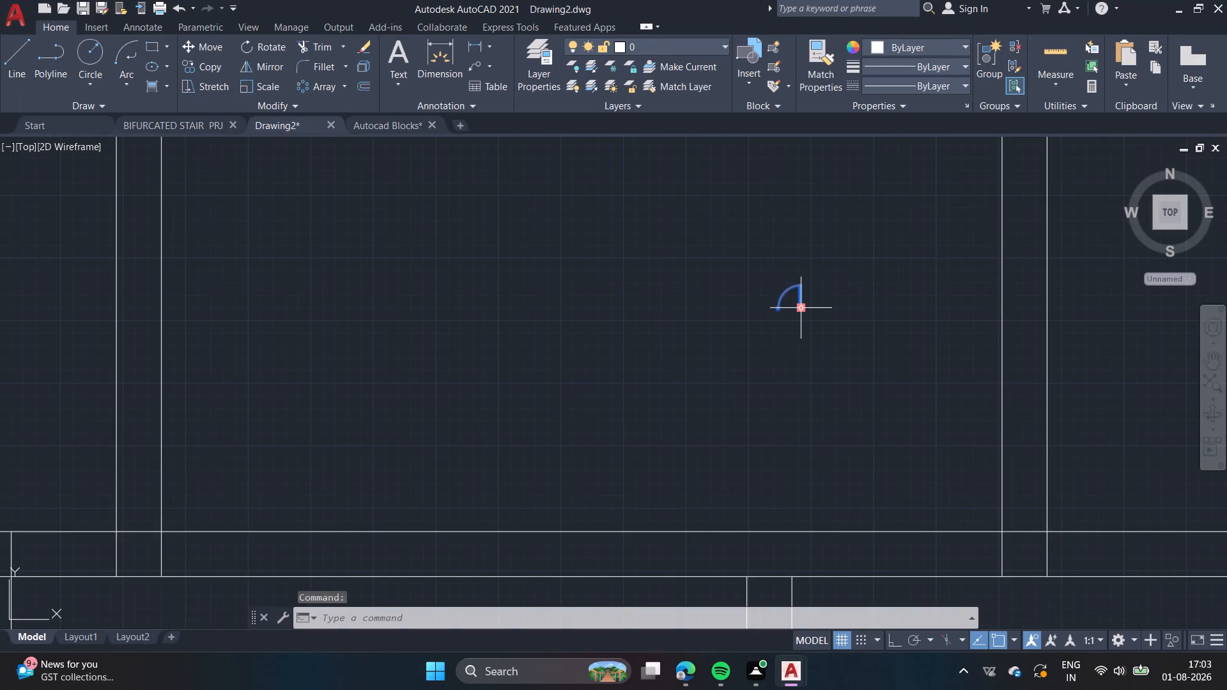
type("sc")
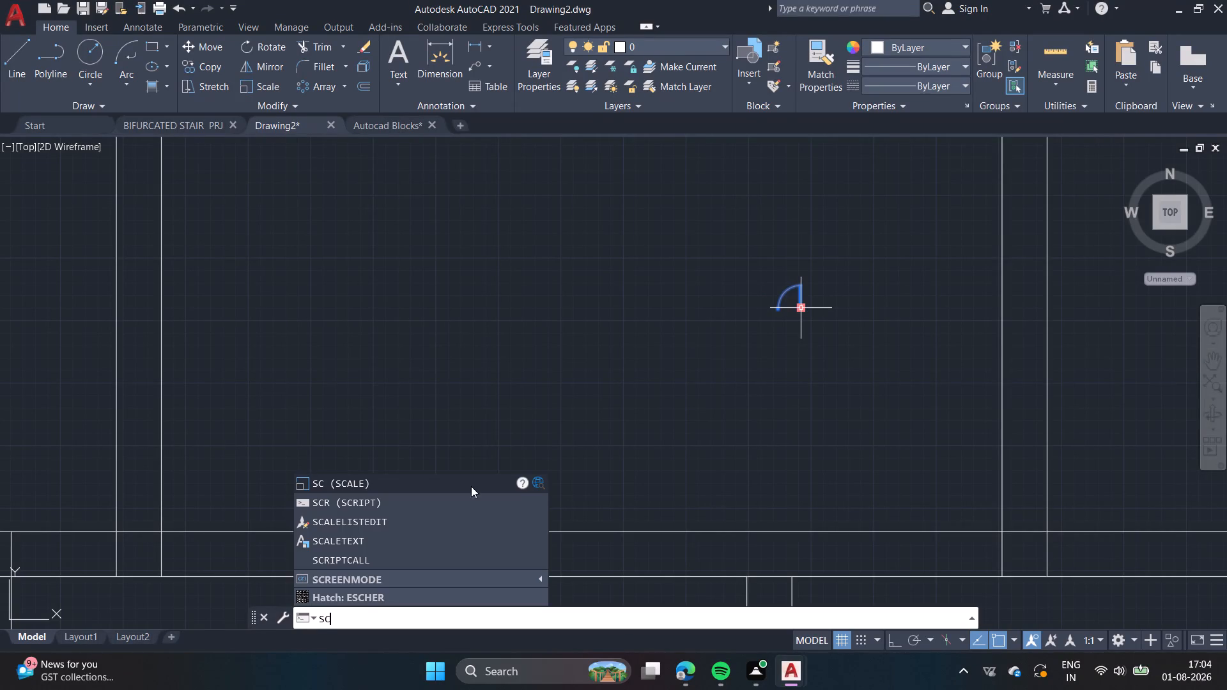
left_click(393, 479)
scroll(842, 333, "up", 2)
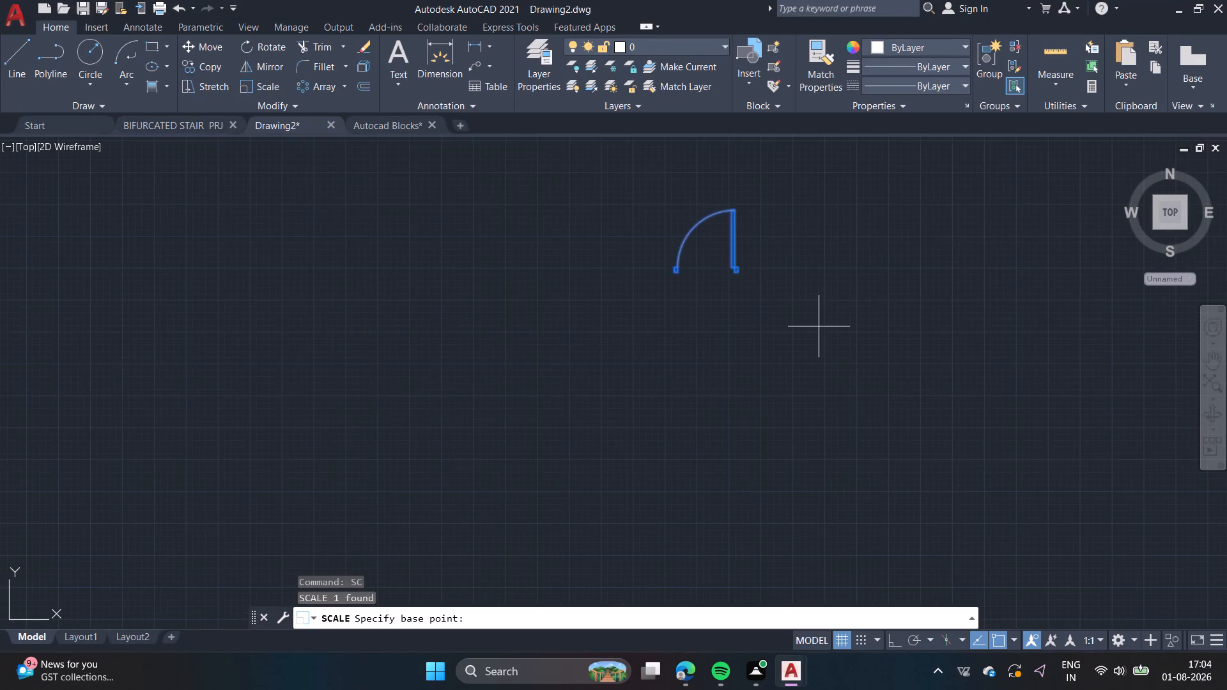
scroll(742, 289, "up", 1)
left_click(738, 264)
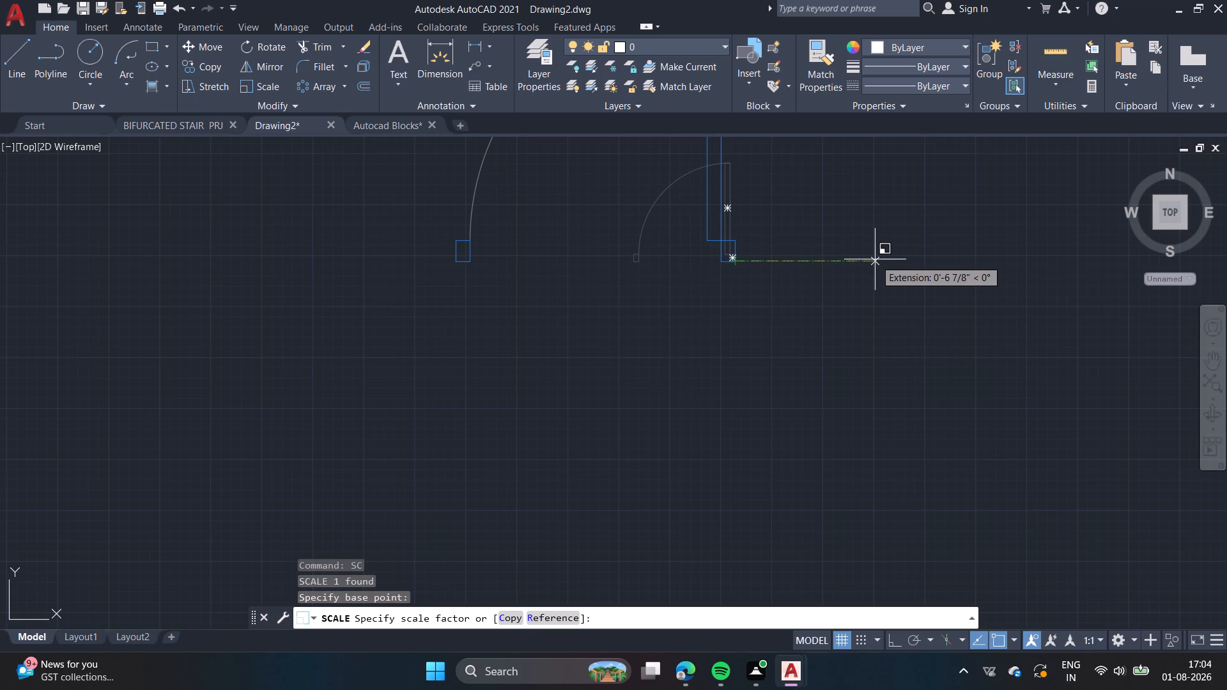
key("3")
key("apostrophe")
key("Return")
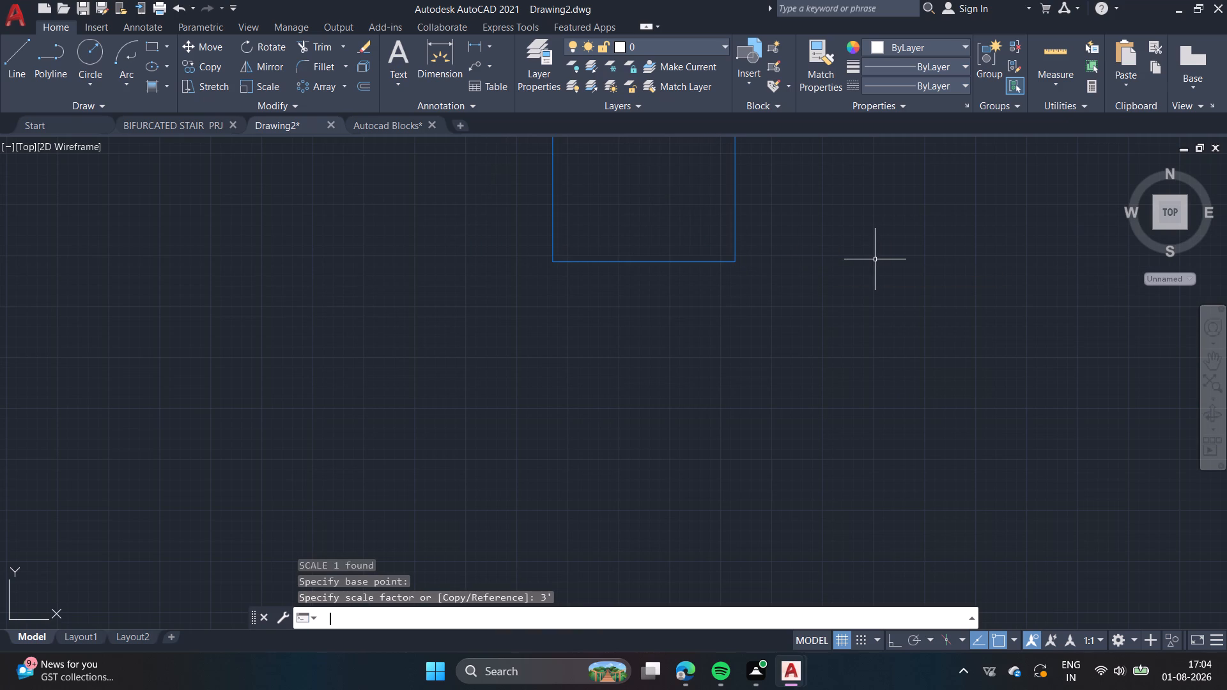
Scale the blue door block again by a factor of 3", entering 3" for the base point as well.
scroll(848, 259, "down", 6)
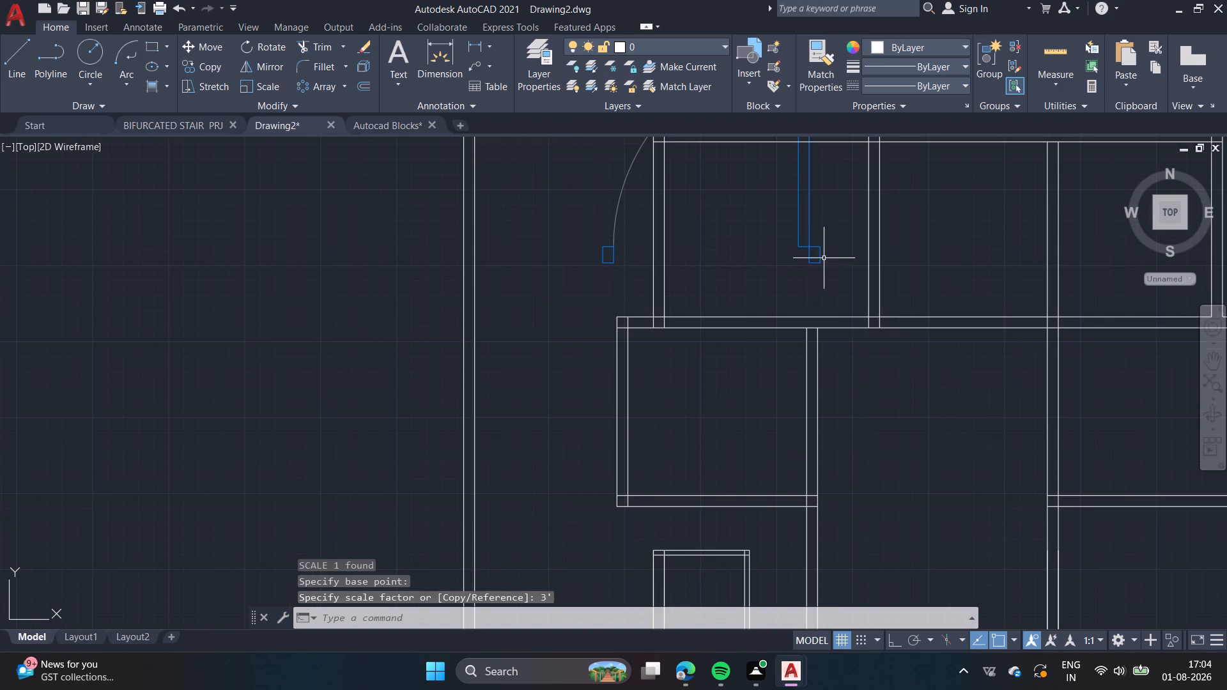
scroll(824, 255, "down", 3)
scroll(822, 255, "up", 1)
middle_click_drag(814, 254, 811, 270)
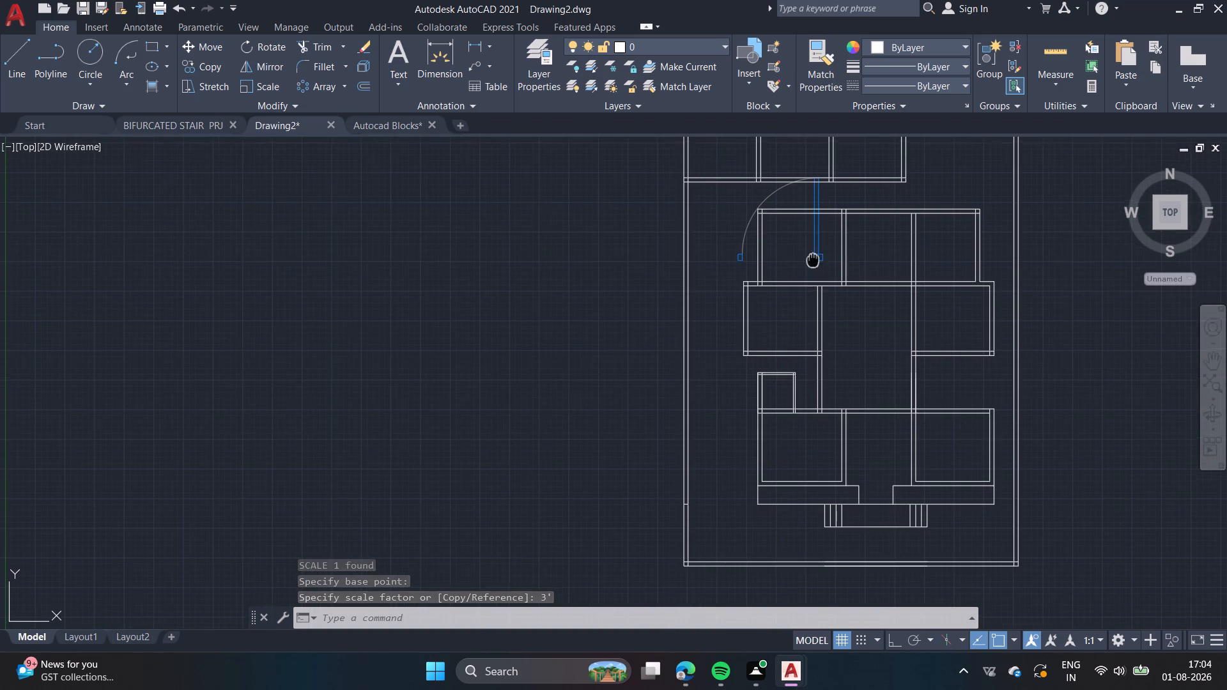
middle_click_drag(811, 270, 784, 359)
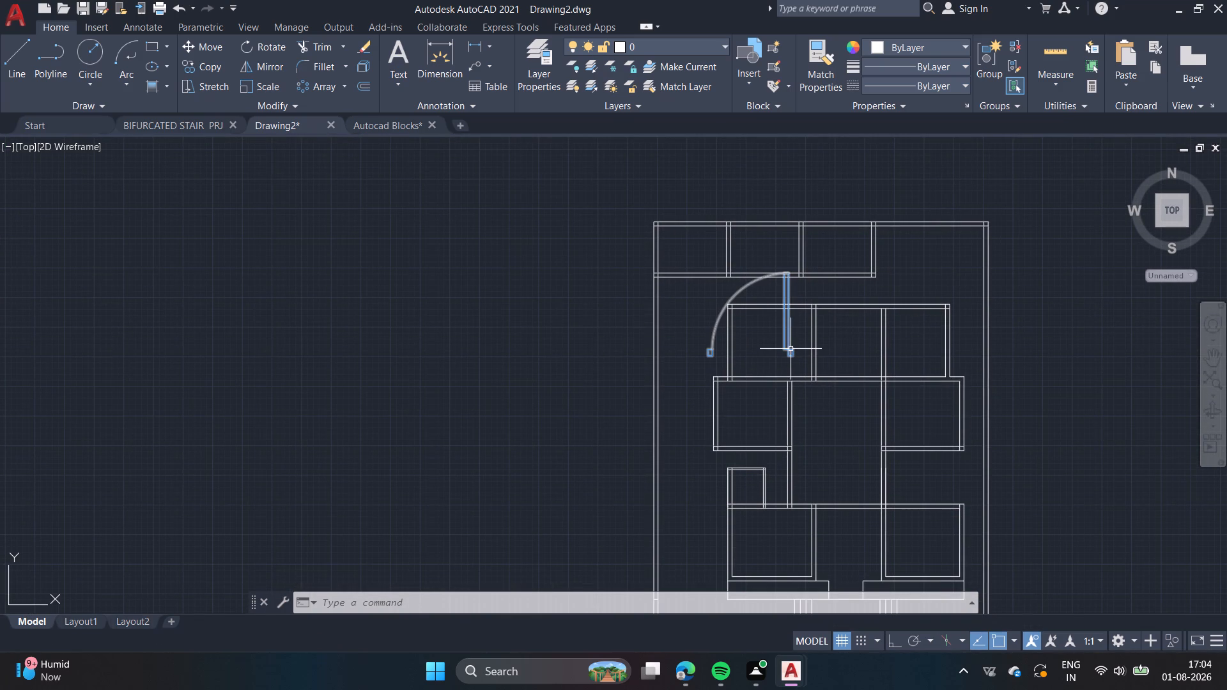
left_click(789, 354)
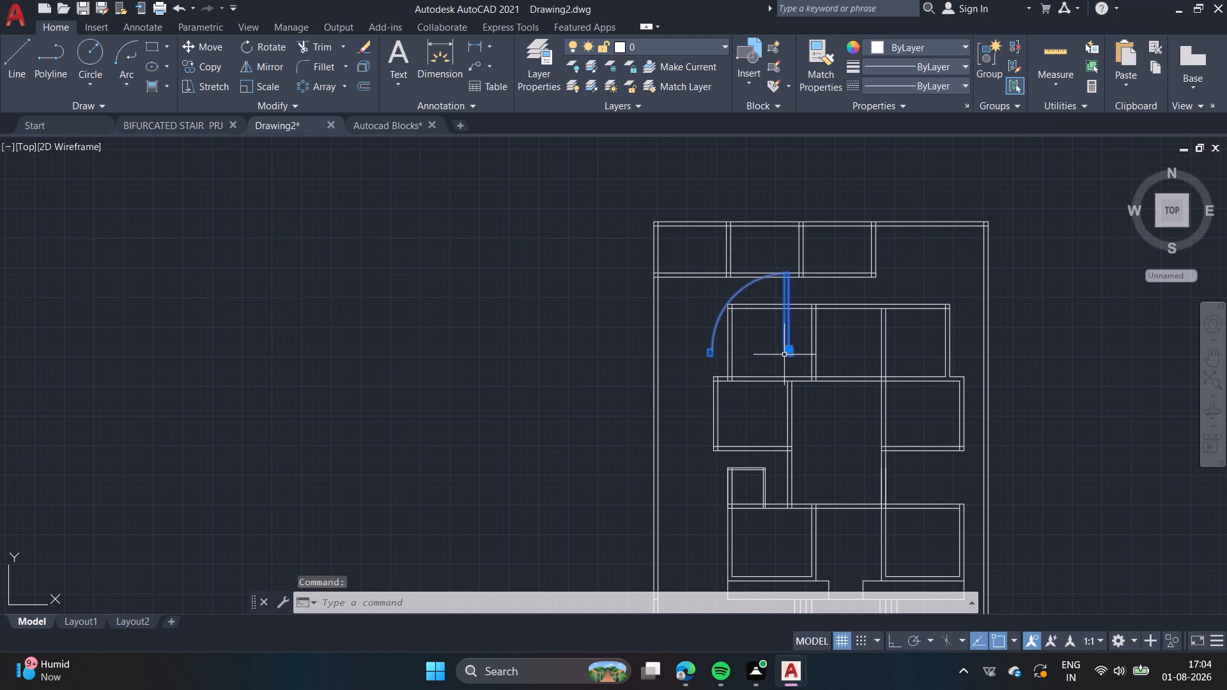
type("sc")
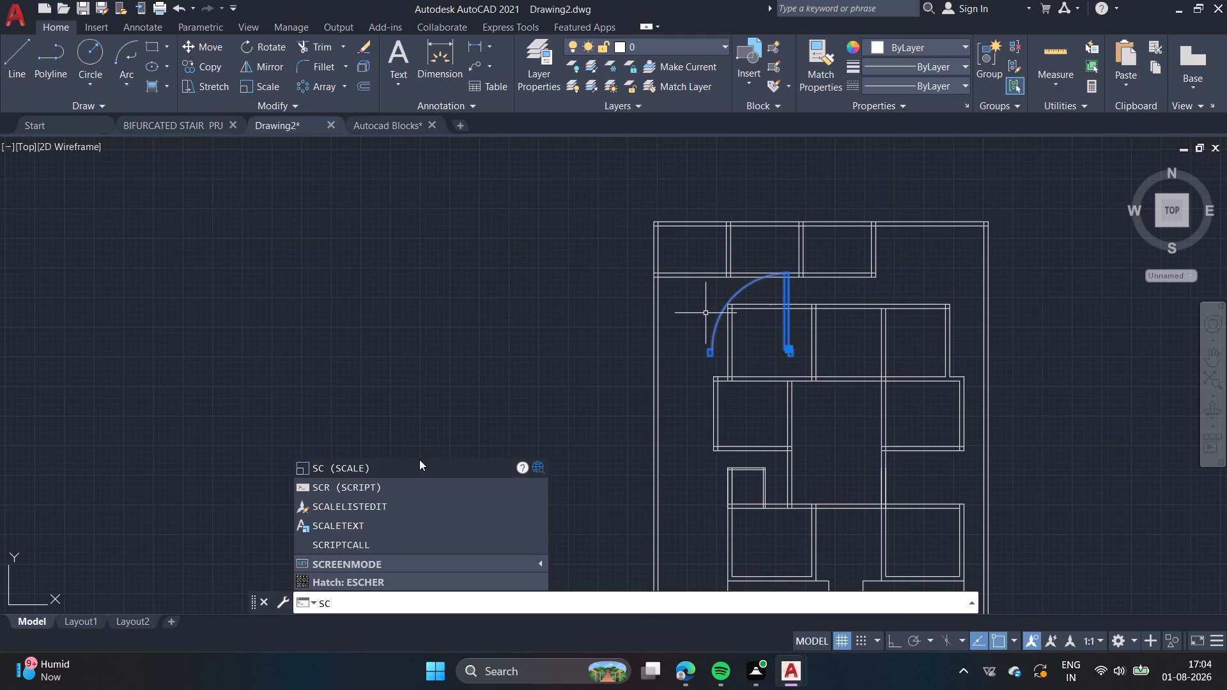
left_click(419, 459)
key("3")
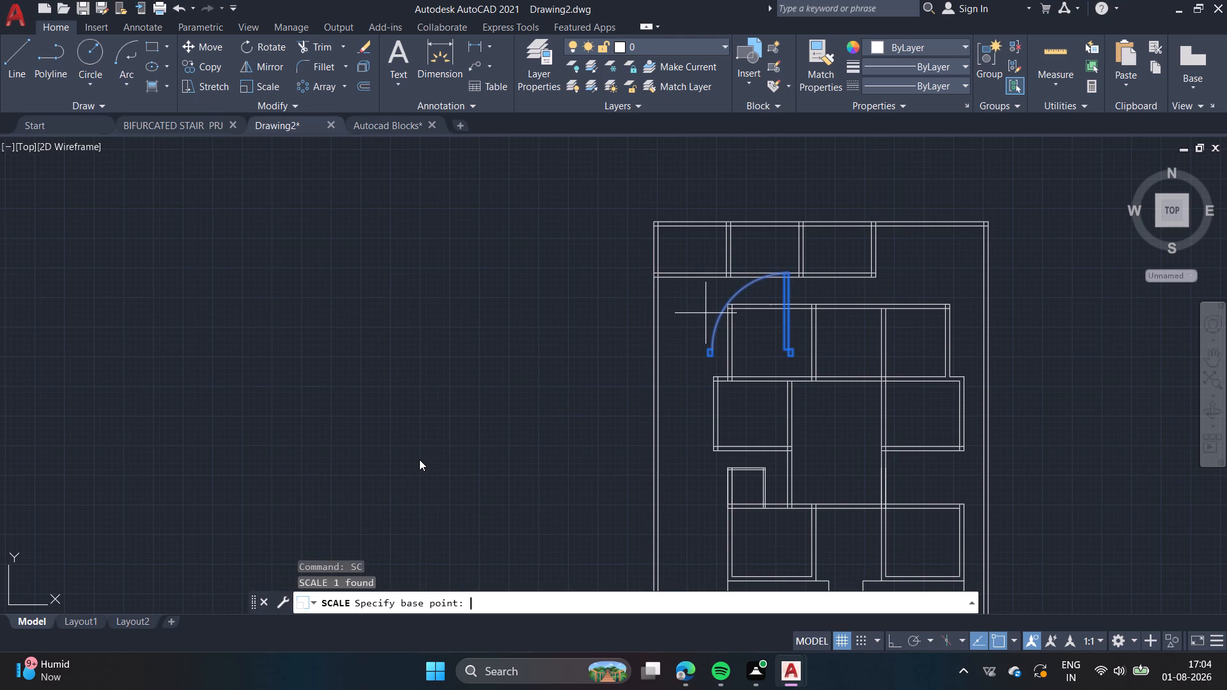
key("shift+quotedbl")
key("Return")
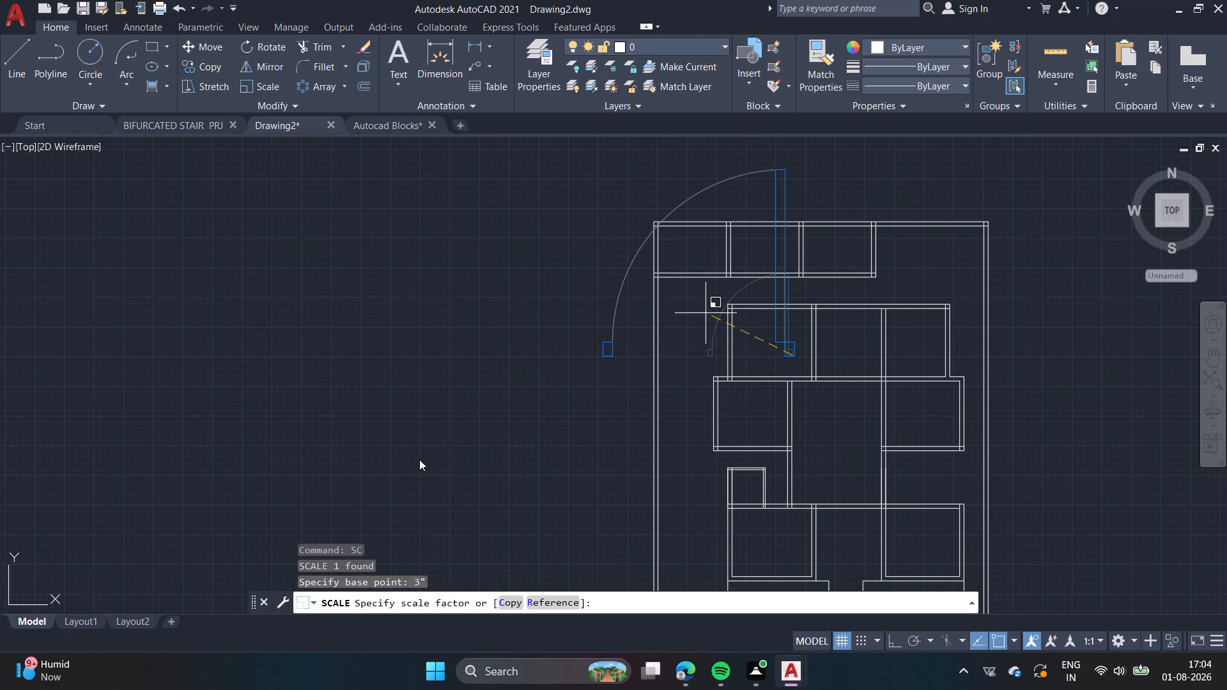
left_click(419, 459)
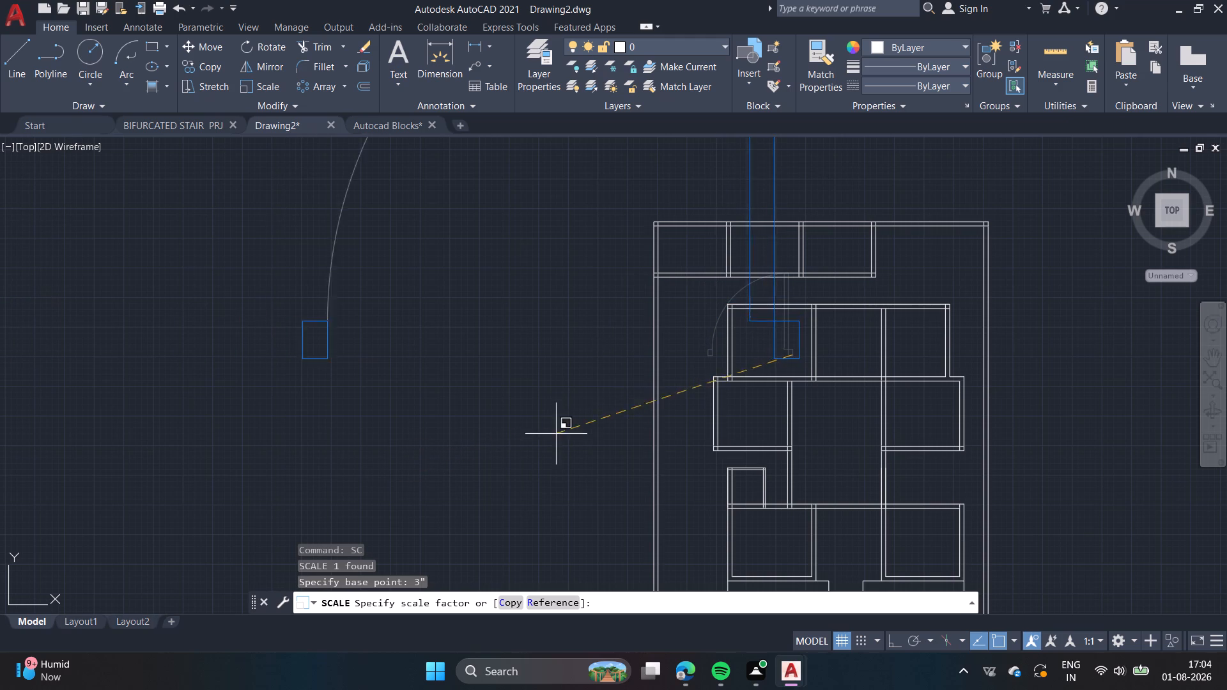
type("3\"")
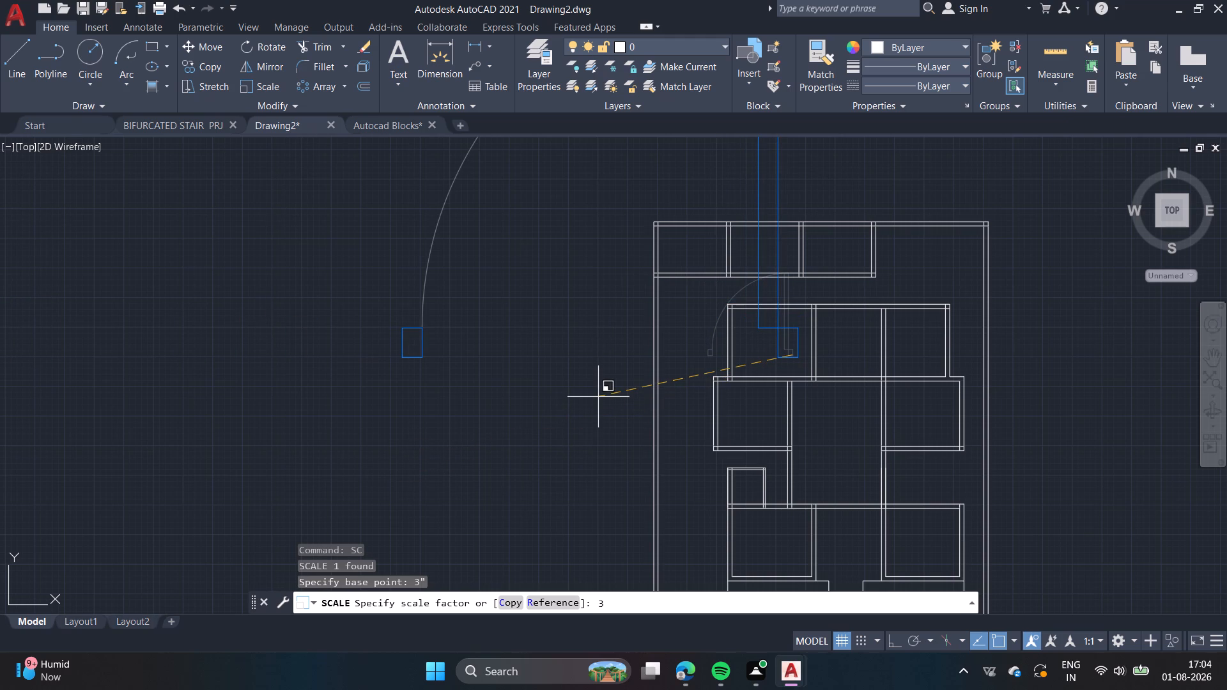
key("Return")
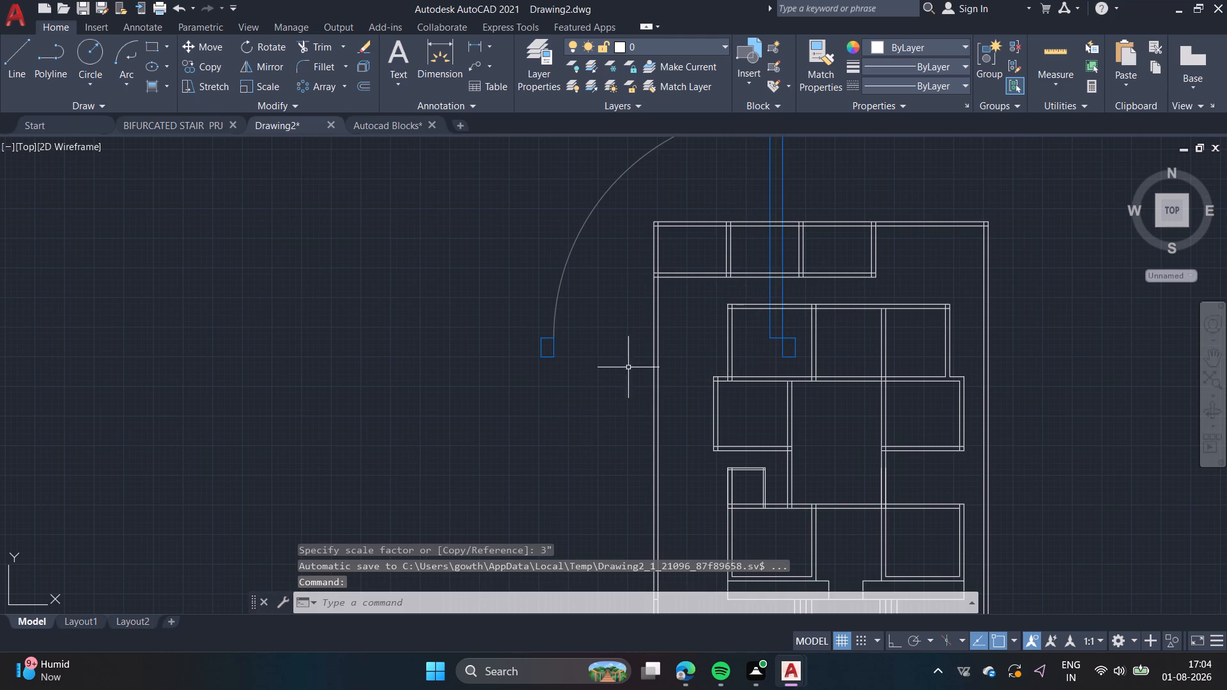
Examine the enlarged door block's size against the rooms and walls of the floor plan.
scroll(695, 289, "down", 1)
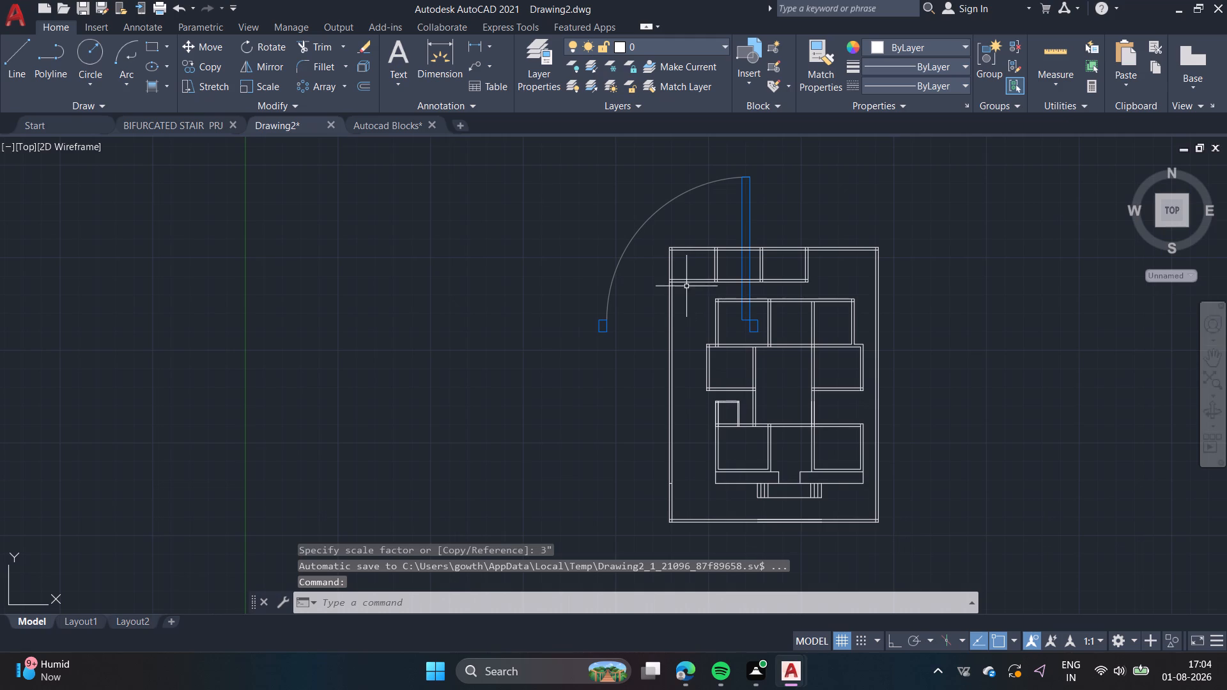
scroll(674, 238, "up", 3)
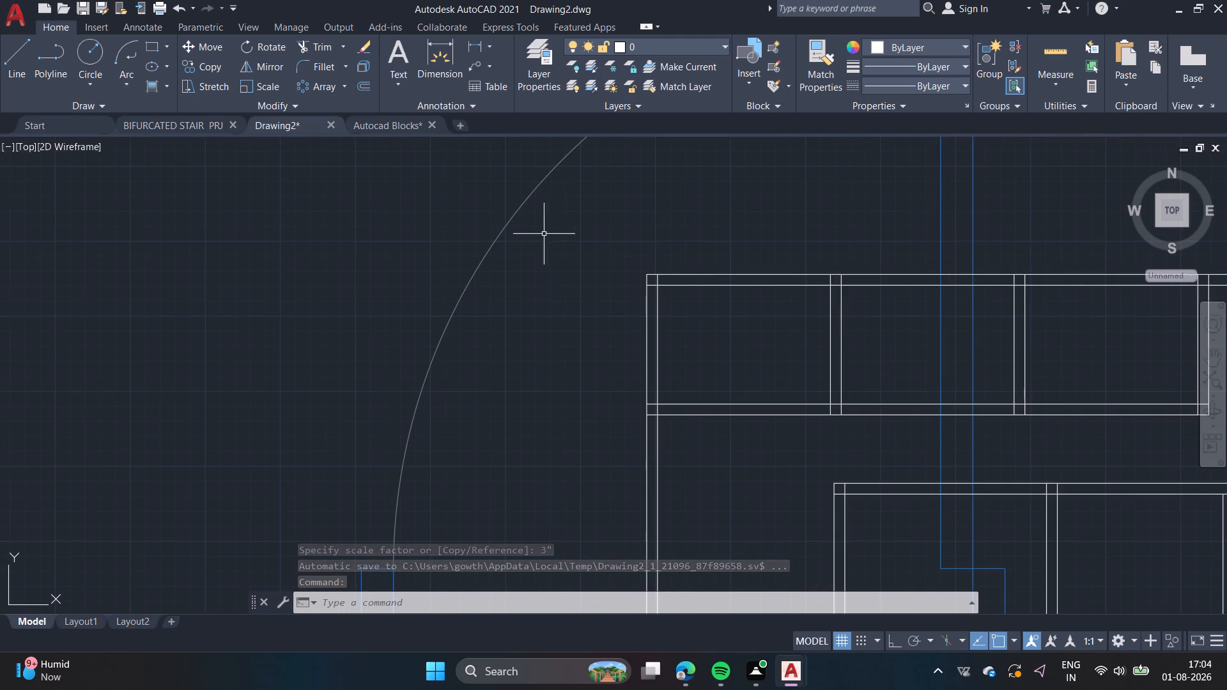
scroll(505, 234, "down", 2)
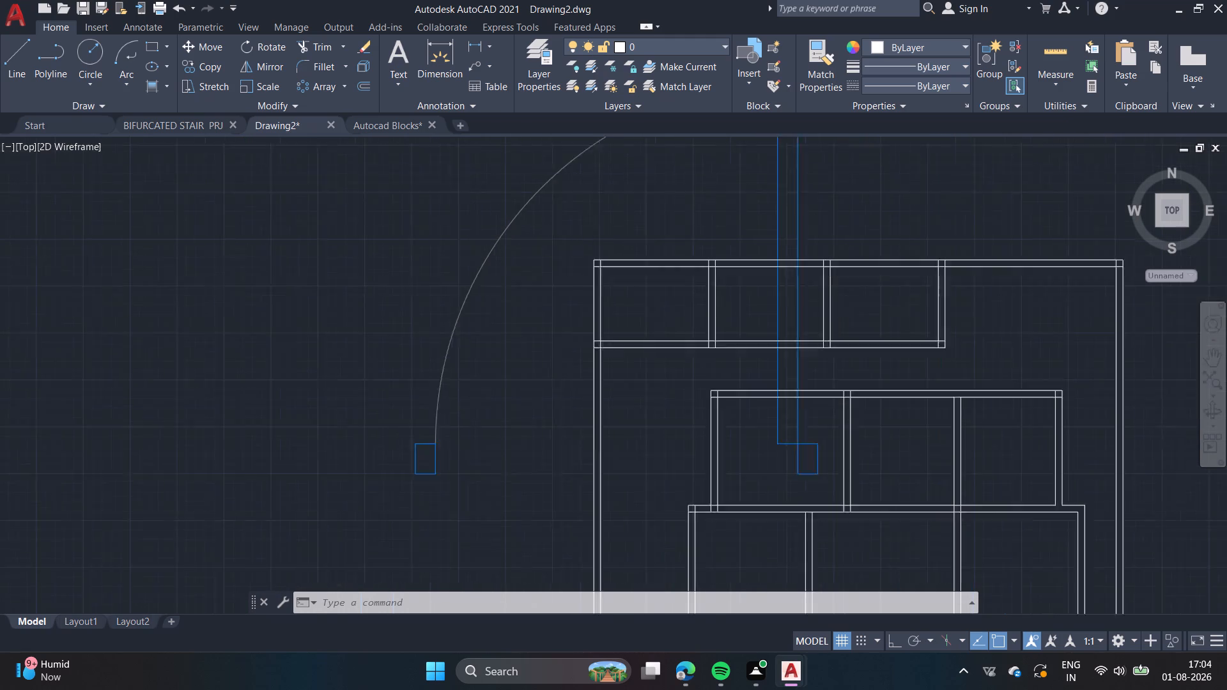
scroll(505, 234, "down", 1)
scroll(581, 280, "up", 3)
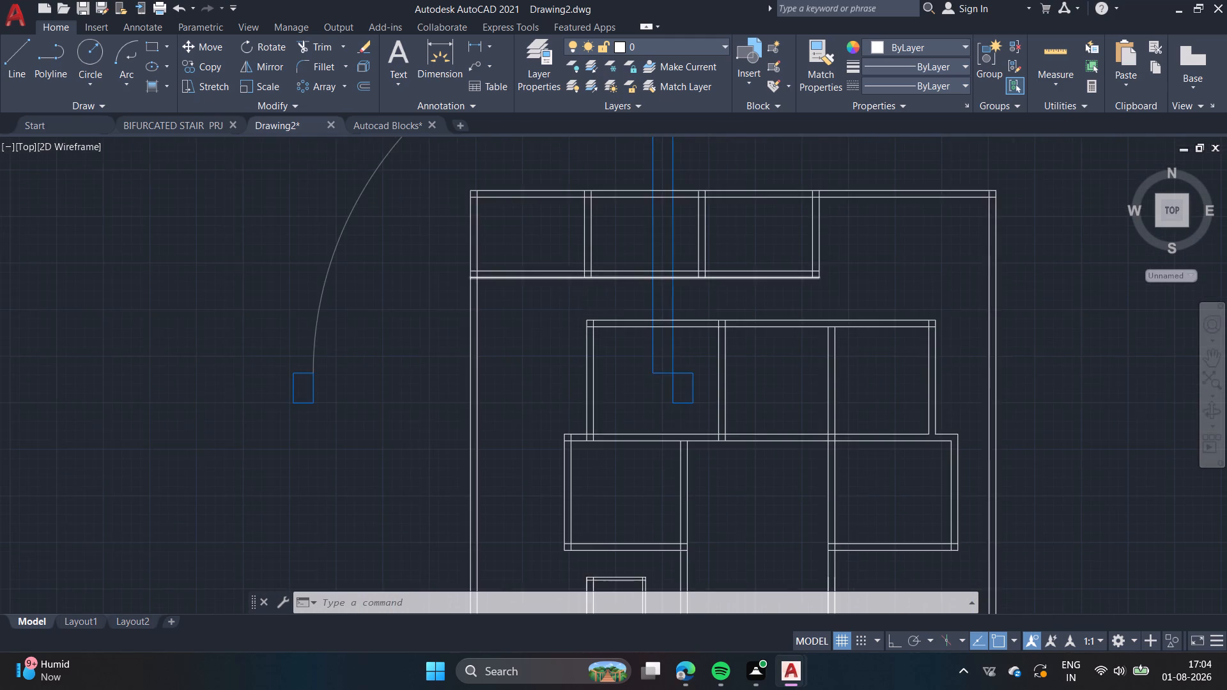
scroll(579, 277, "up", 1)
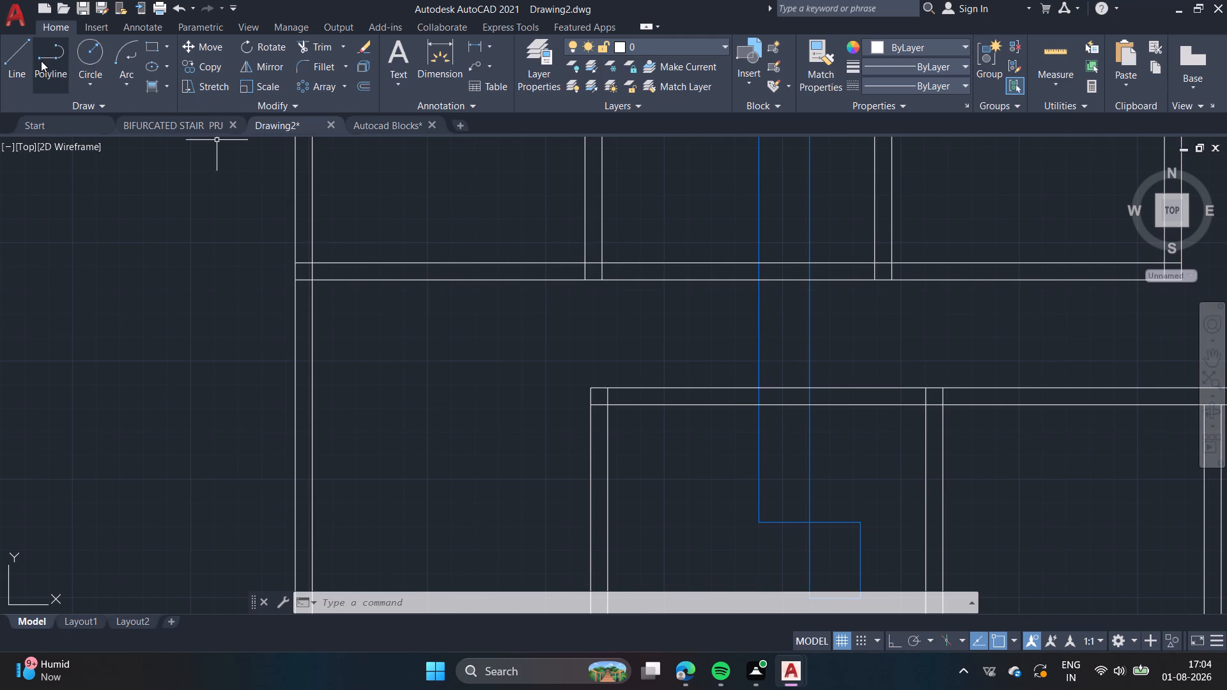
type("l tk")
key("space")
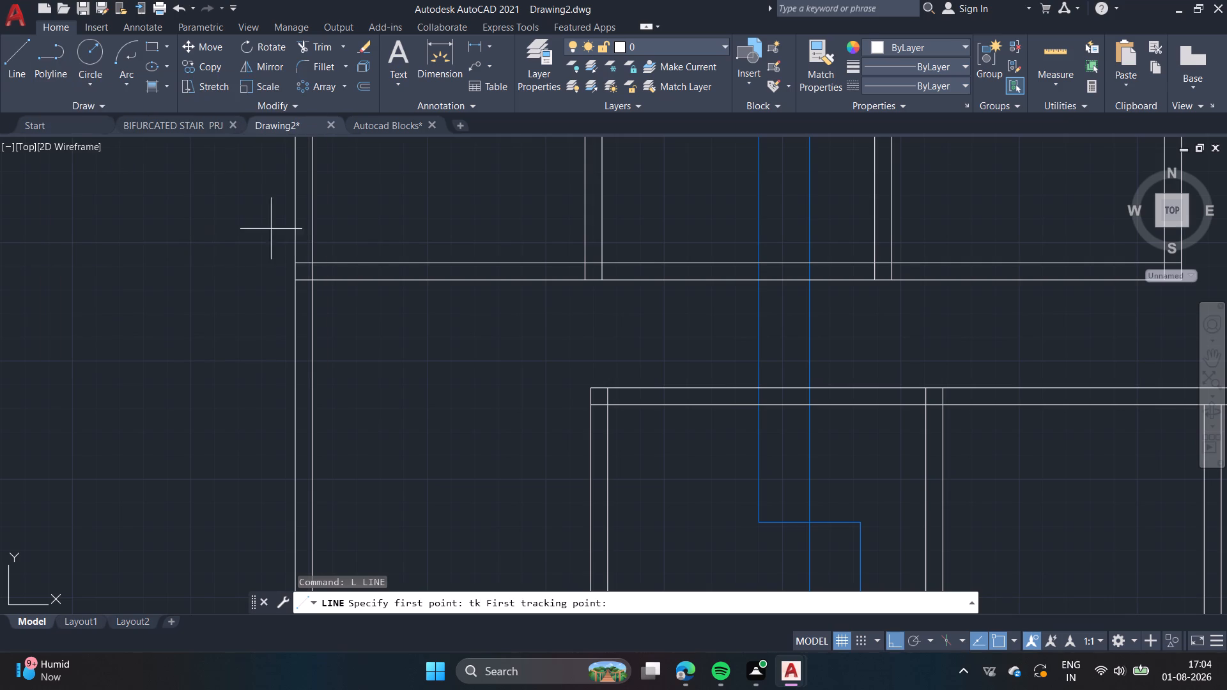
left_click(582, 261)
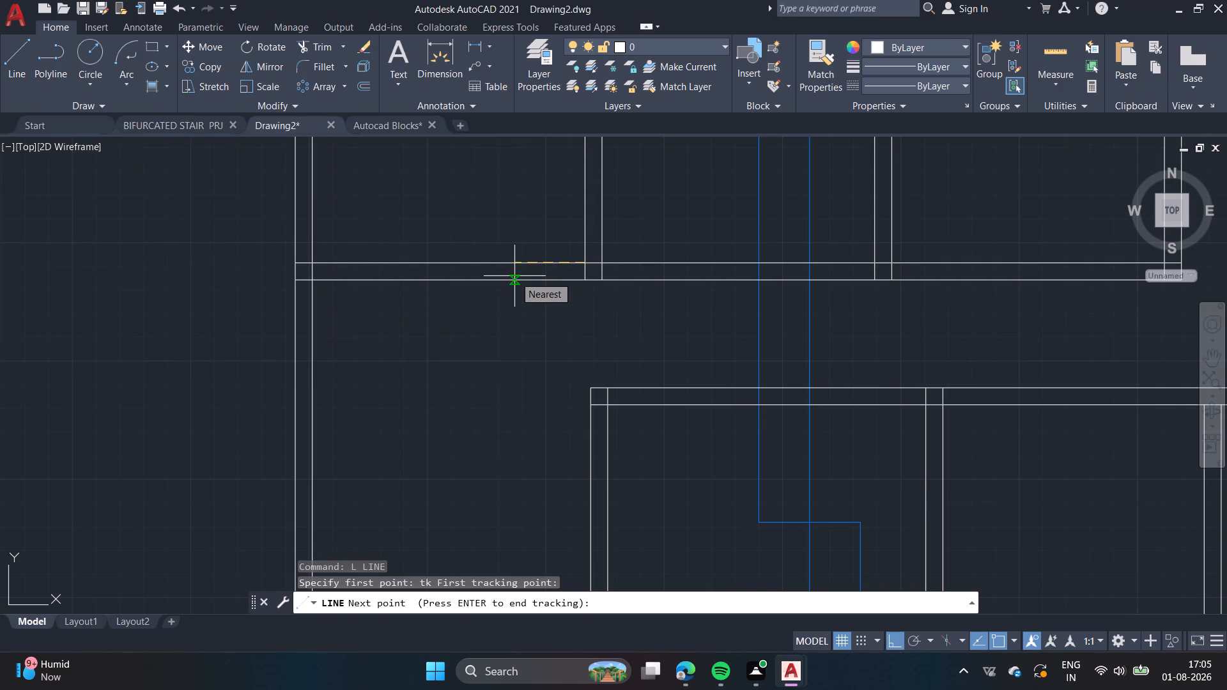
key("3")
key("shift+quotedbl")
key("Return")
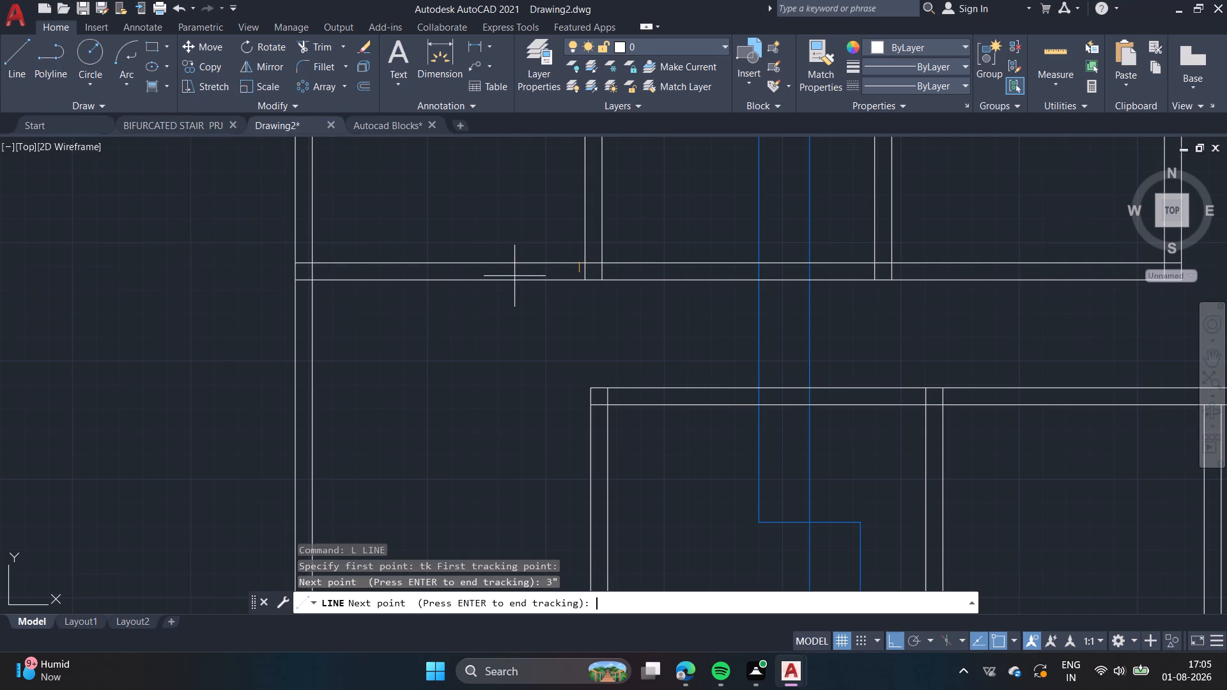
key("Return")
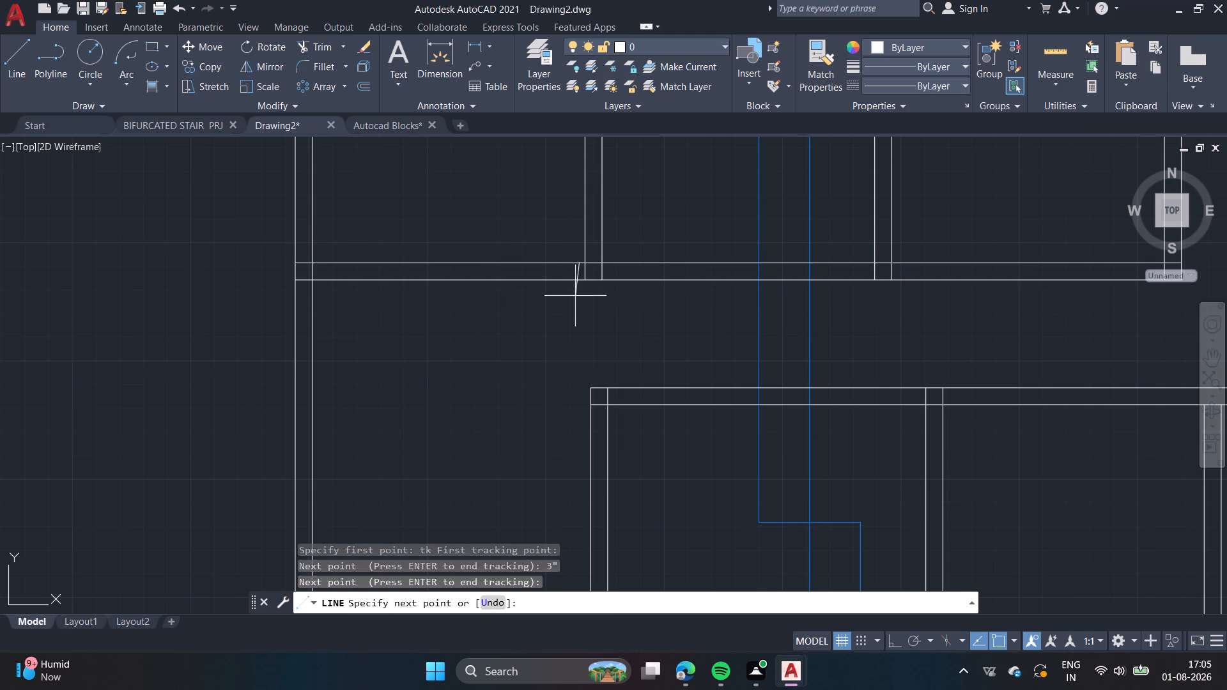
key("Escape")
Draw a line across the lower wall of the top row's first room, tracked 3' from the partition shared with the second room.
type("l")
key("space")
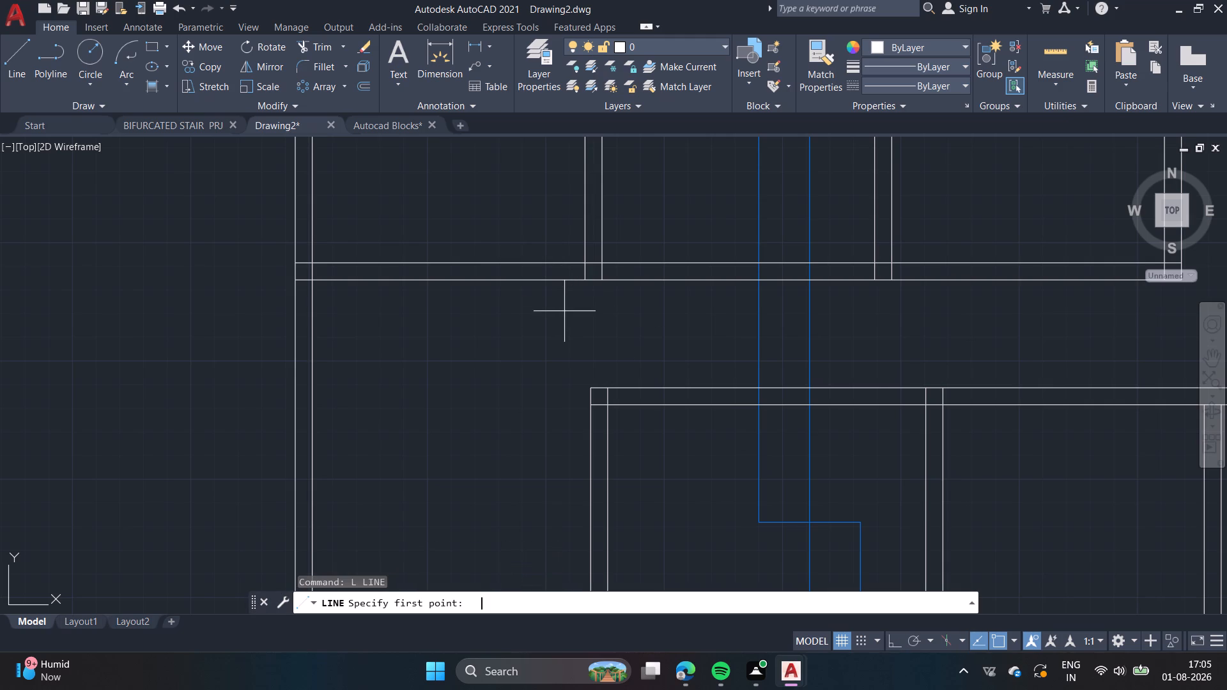
type("tk")
key("space")
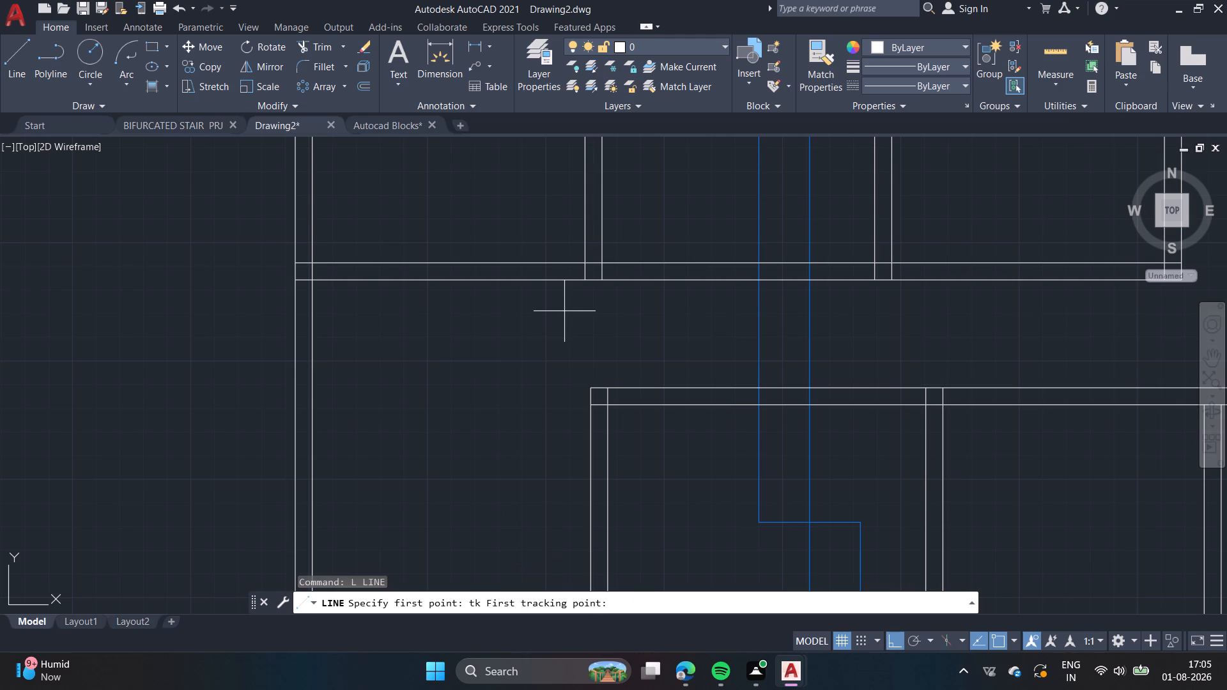
left_click(585, 259)
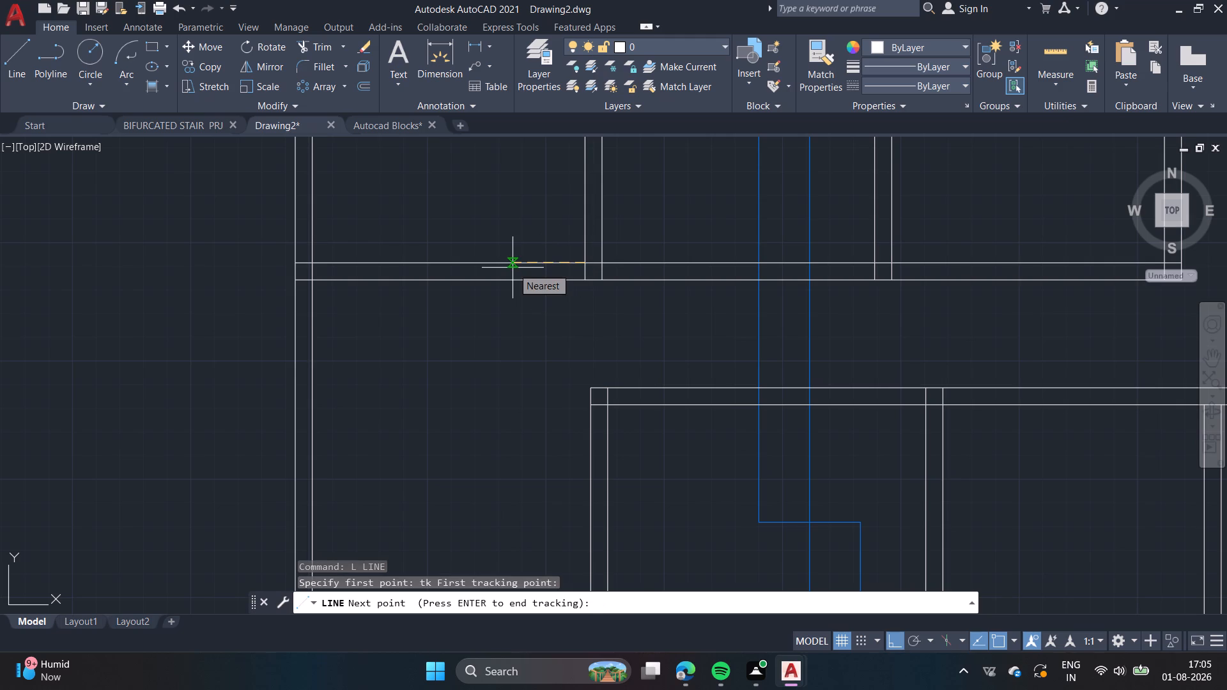
type("3'")
key("Return")
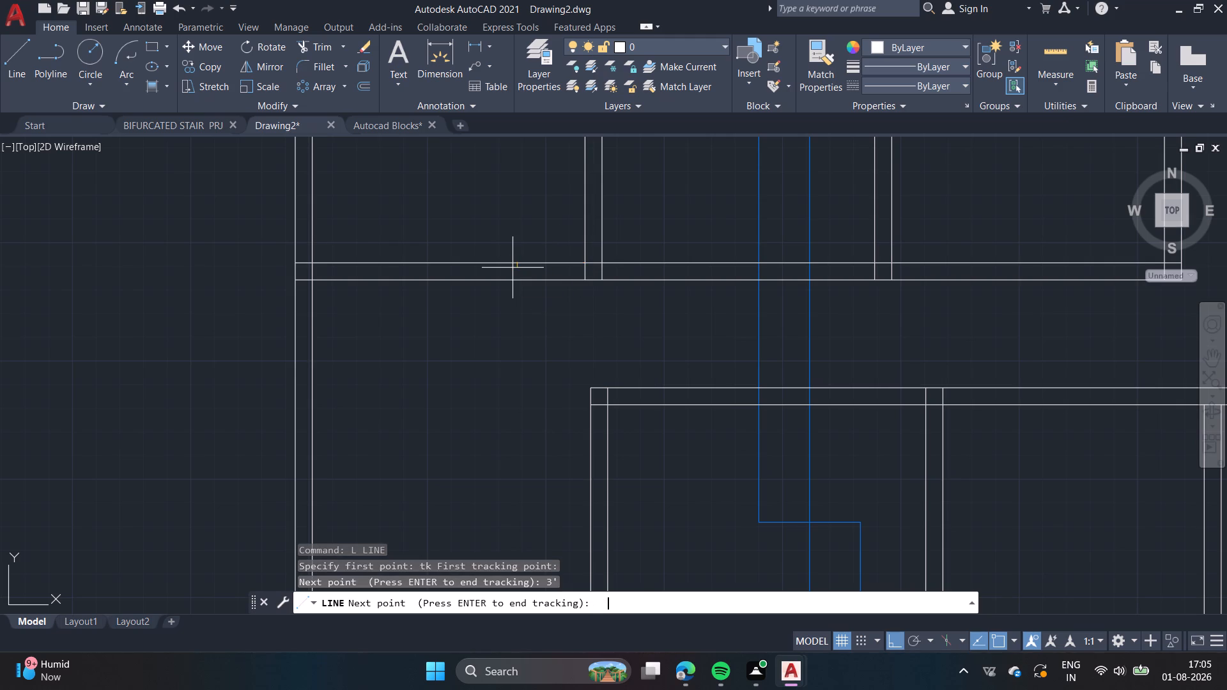
key("Return")
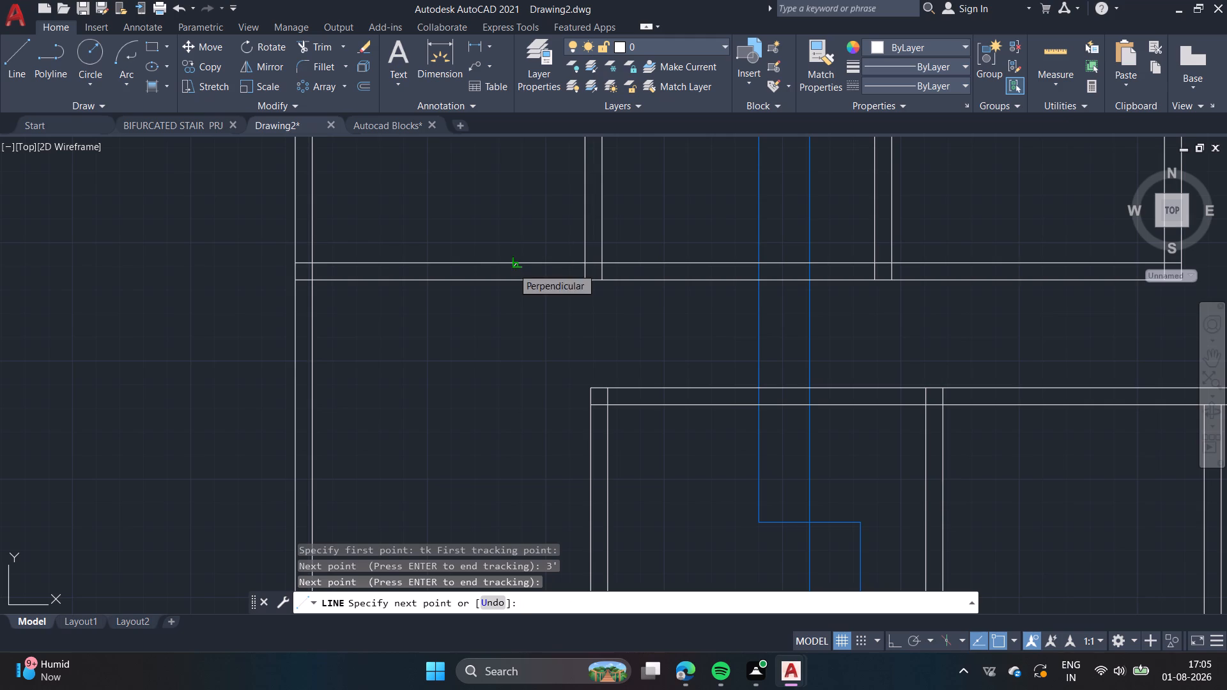
left_click(520, 283)
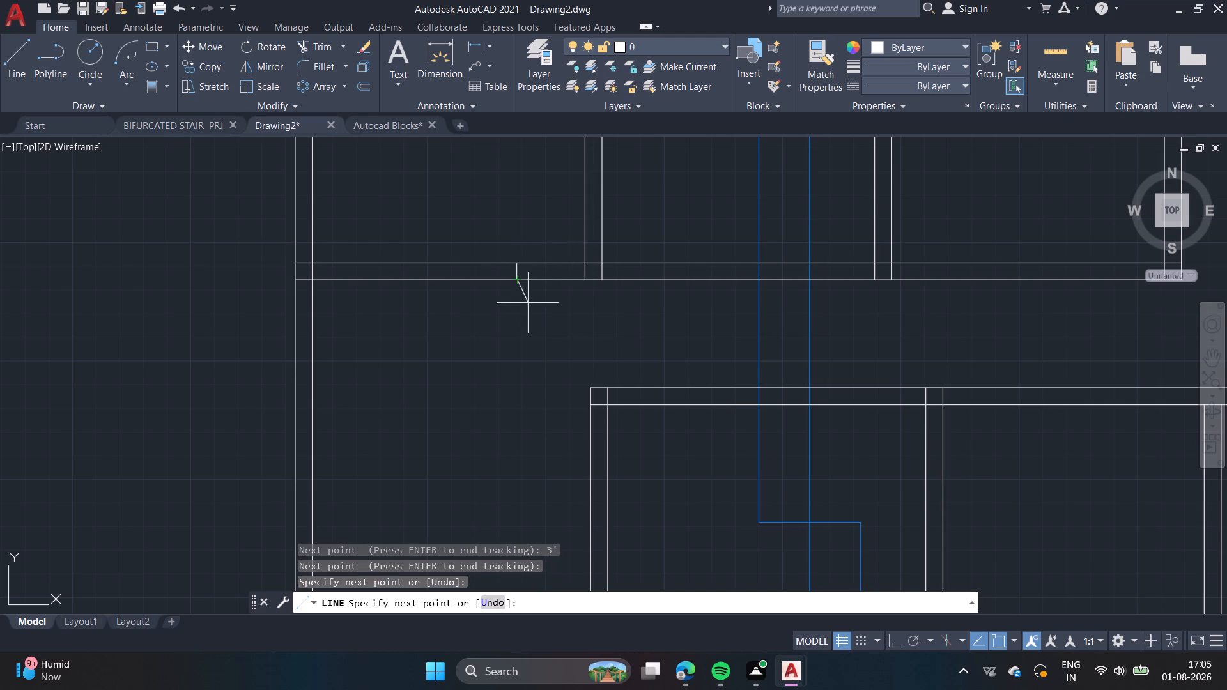
key("Escape")
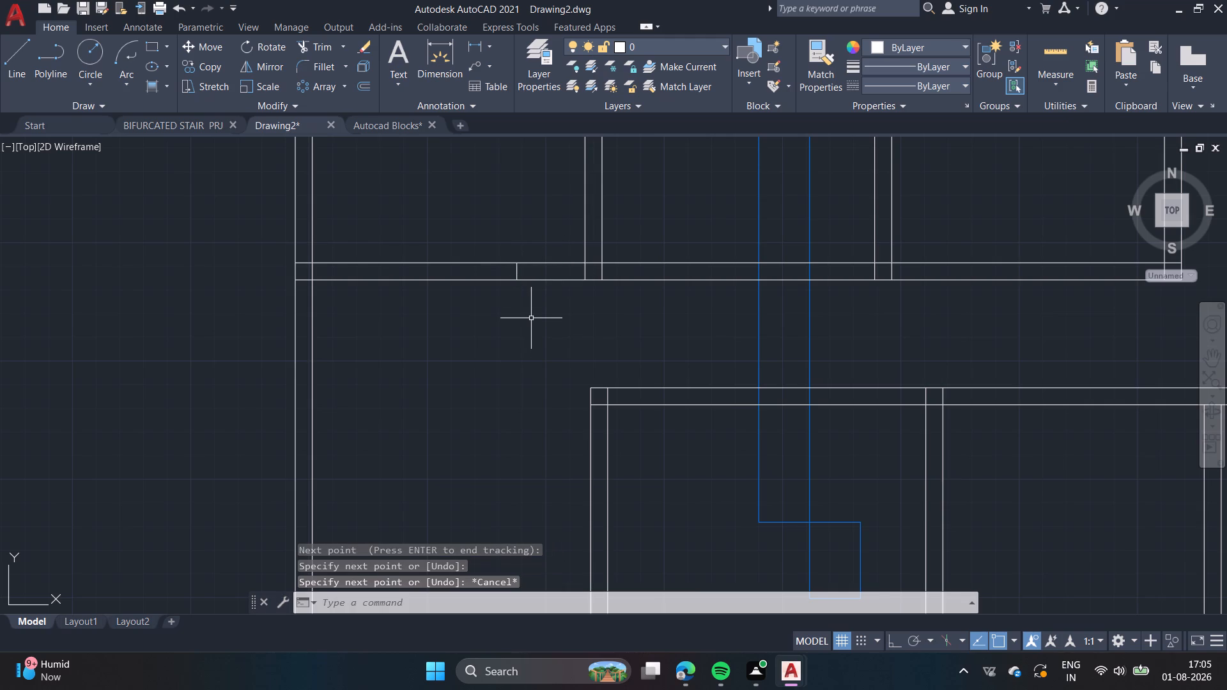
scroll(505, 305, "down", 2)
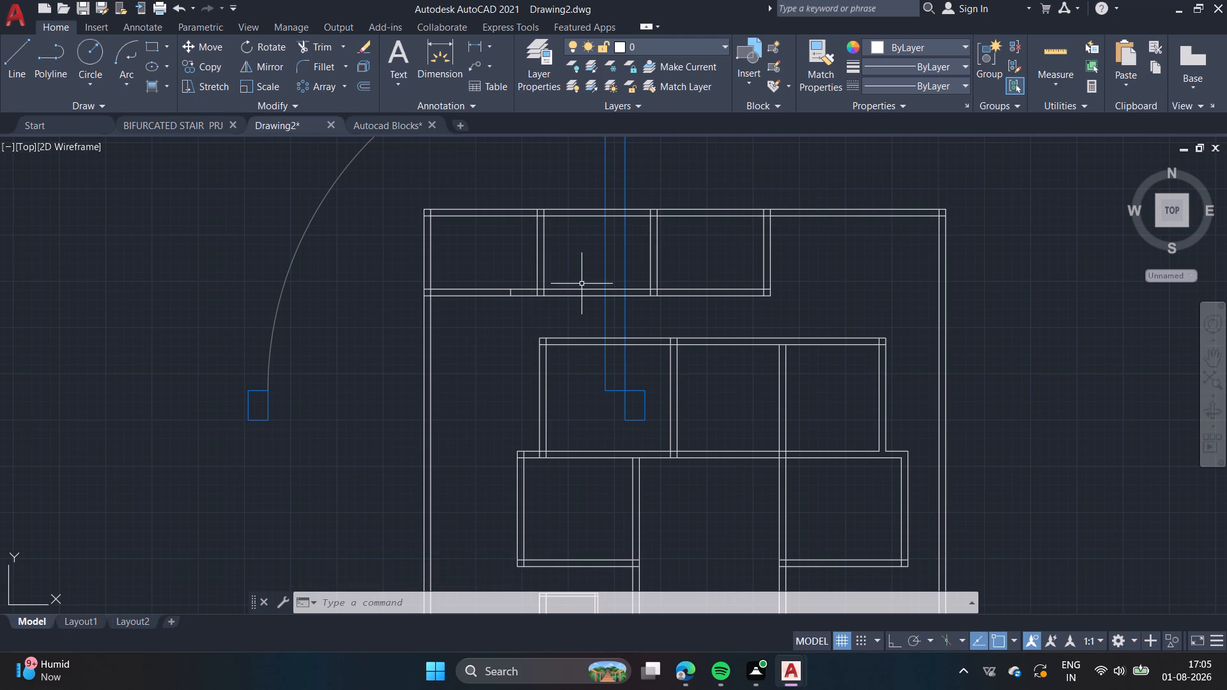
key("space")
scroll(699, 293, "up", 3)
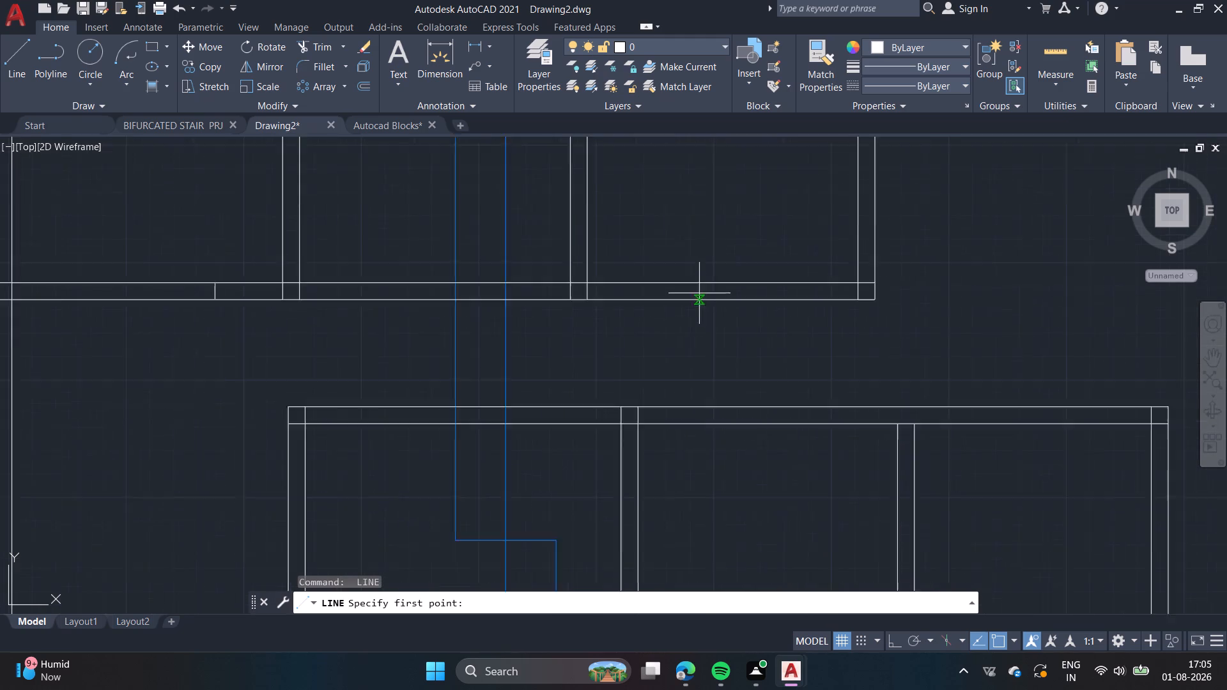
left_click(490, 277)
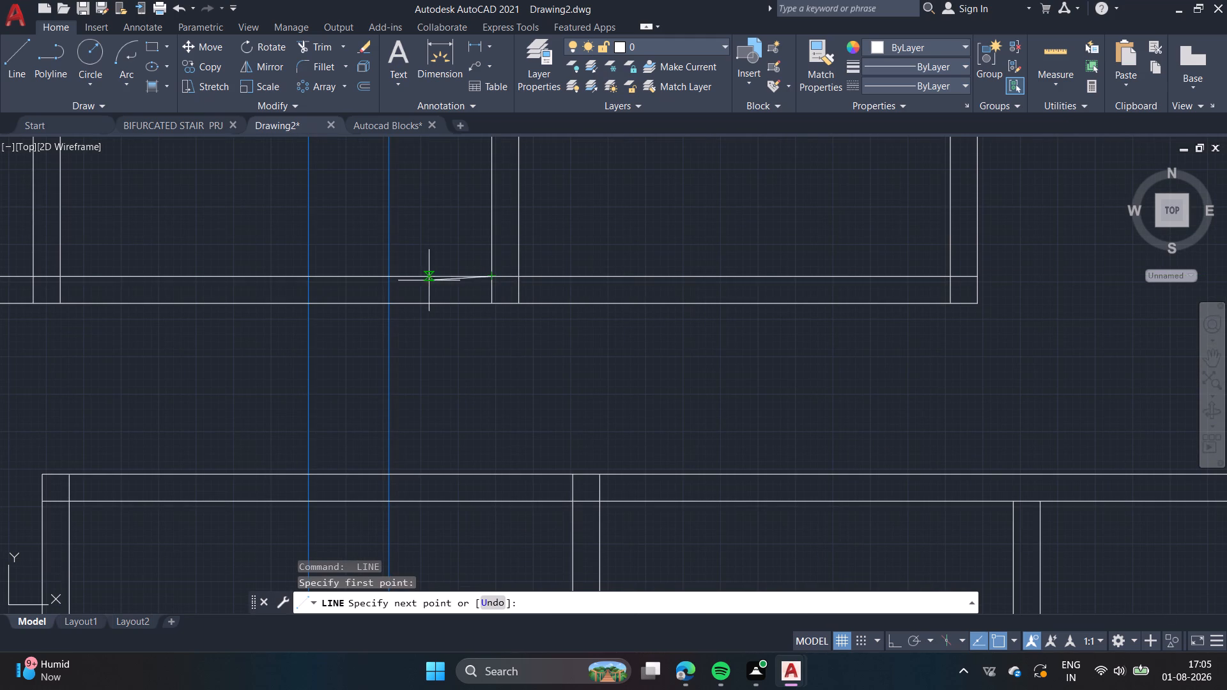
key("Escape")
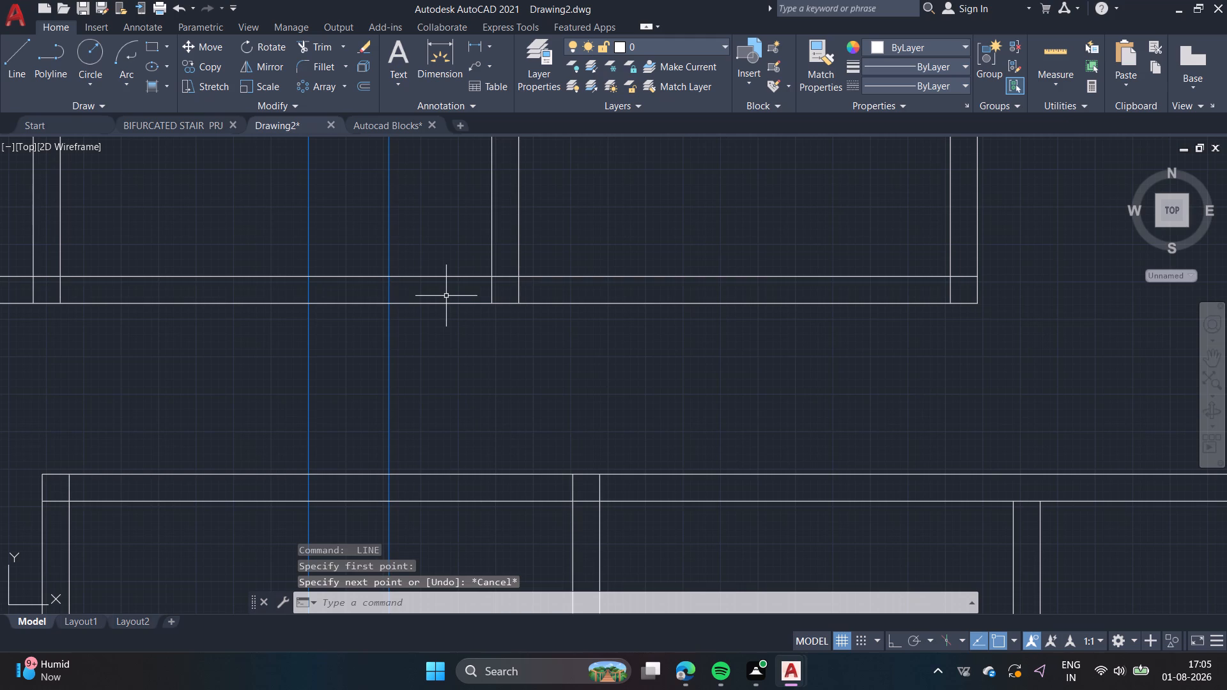
Draw a line across the lower wall of the top row's second room, tracked 3' from the partition shared with the third room.
key("space")
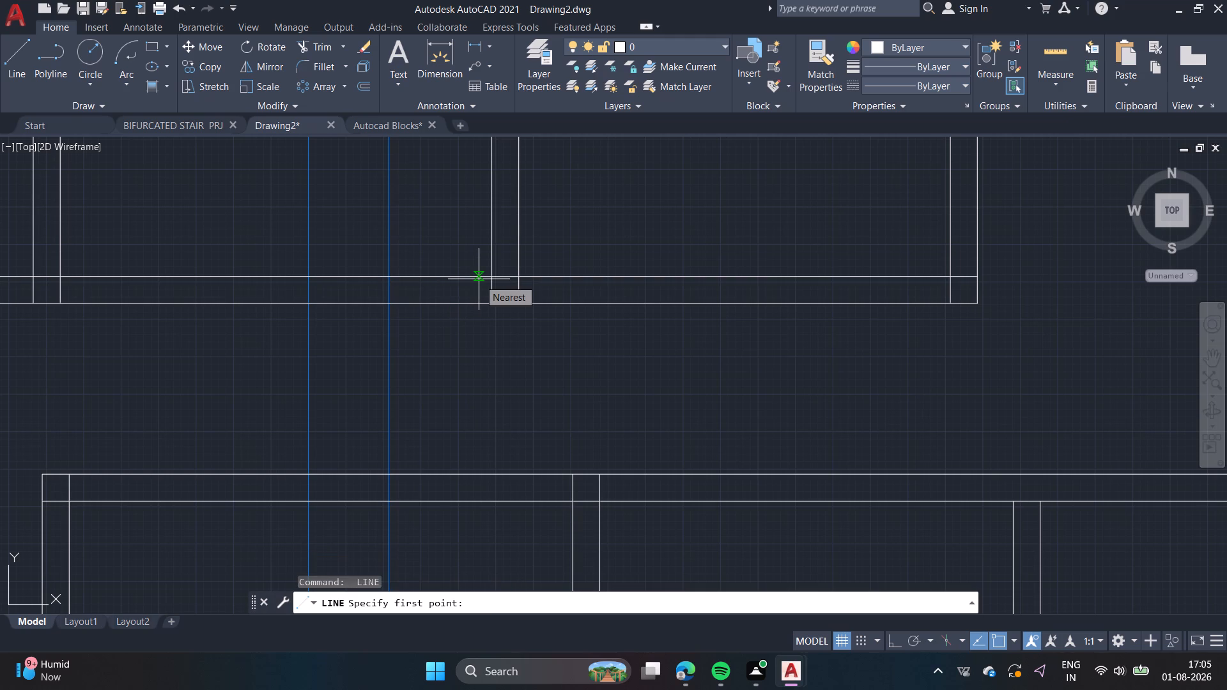
type("tk")
key("space")
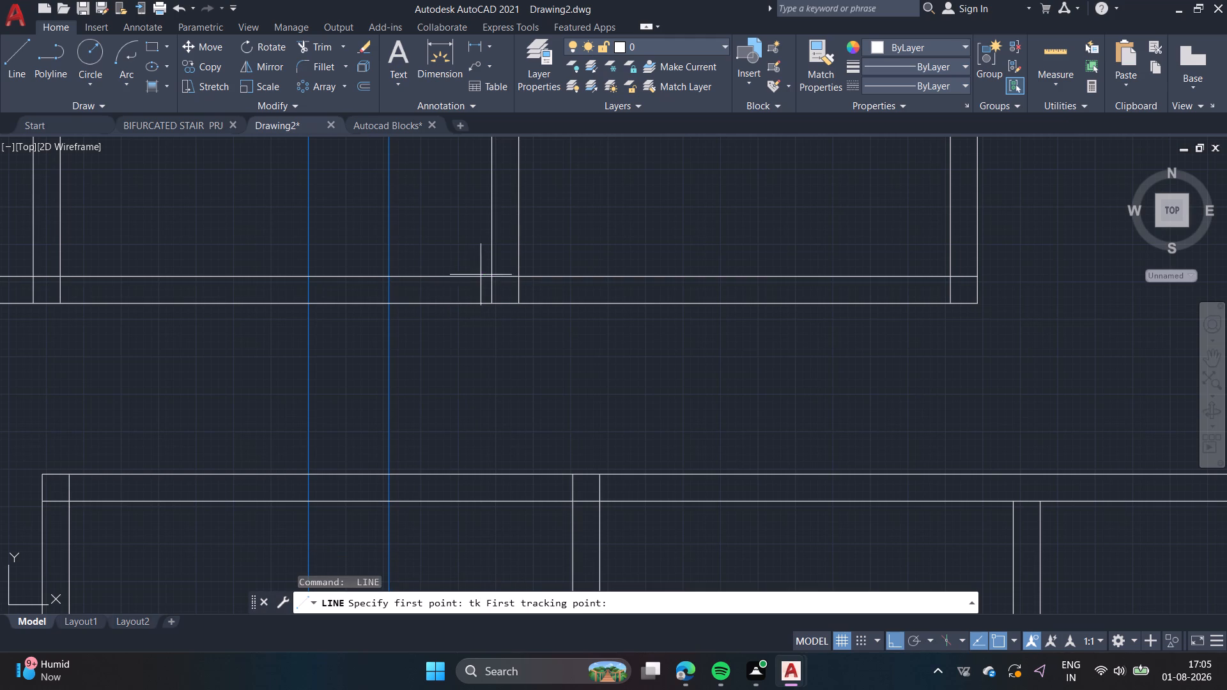
left_click(488, 279)
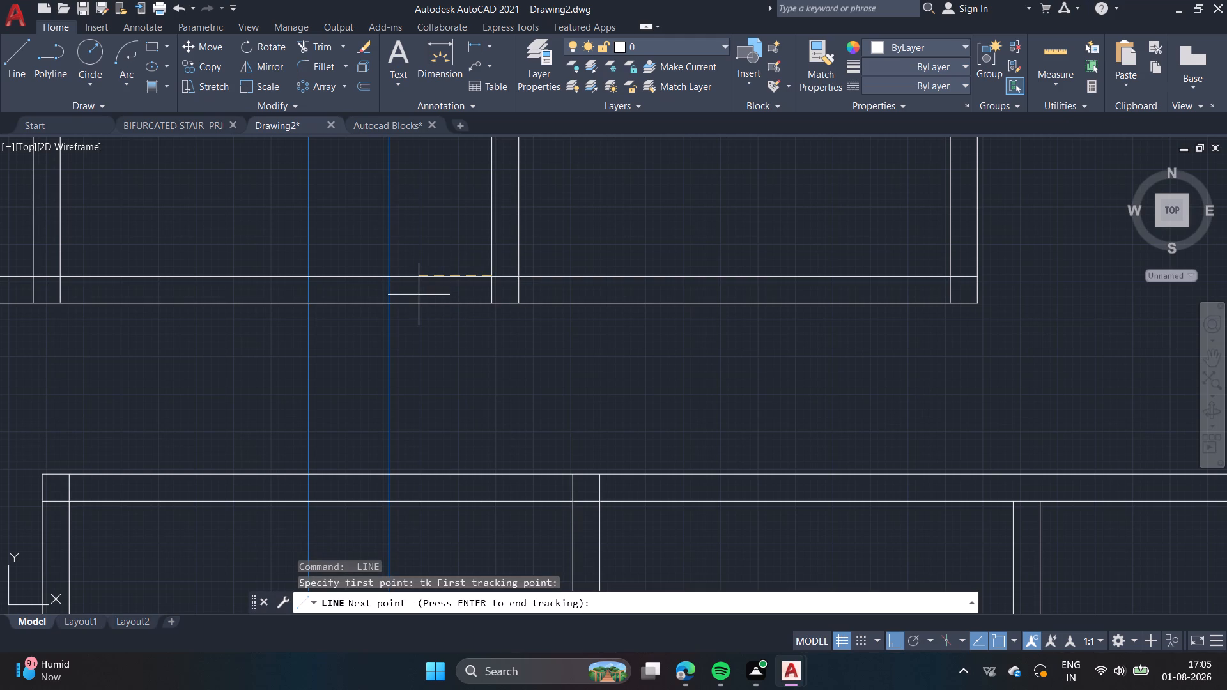
type("3'")
key("space")
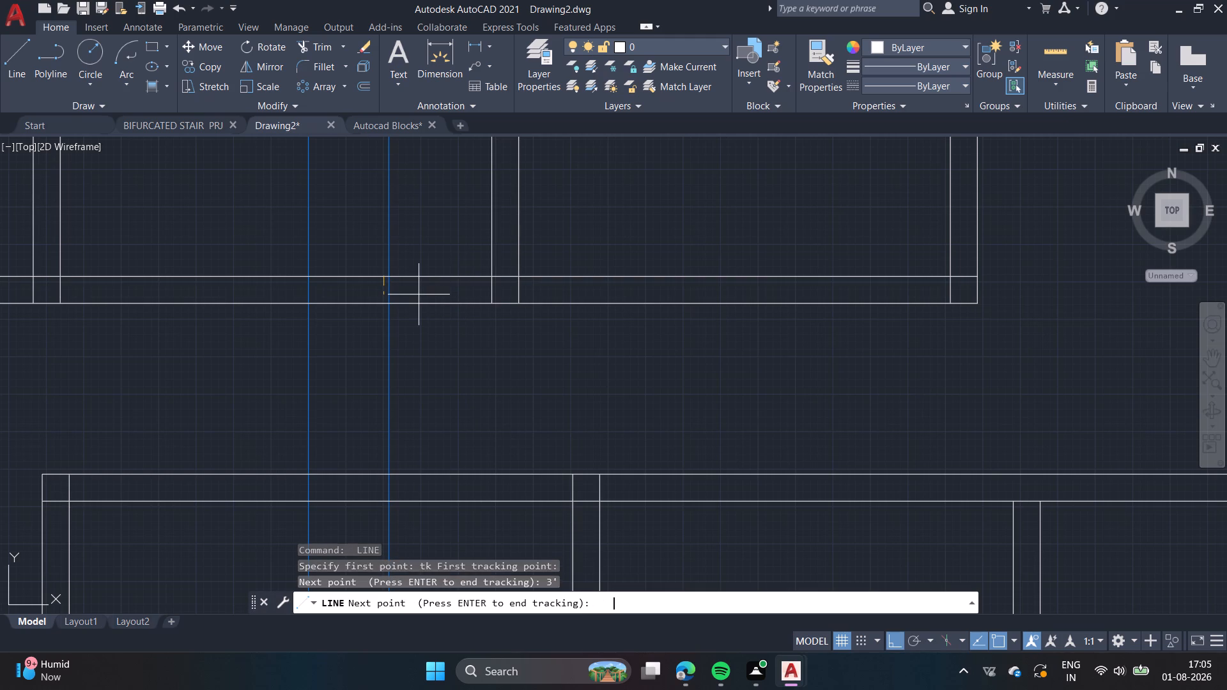
key("space")
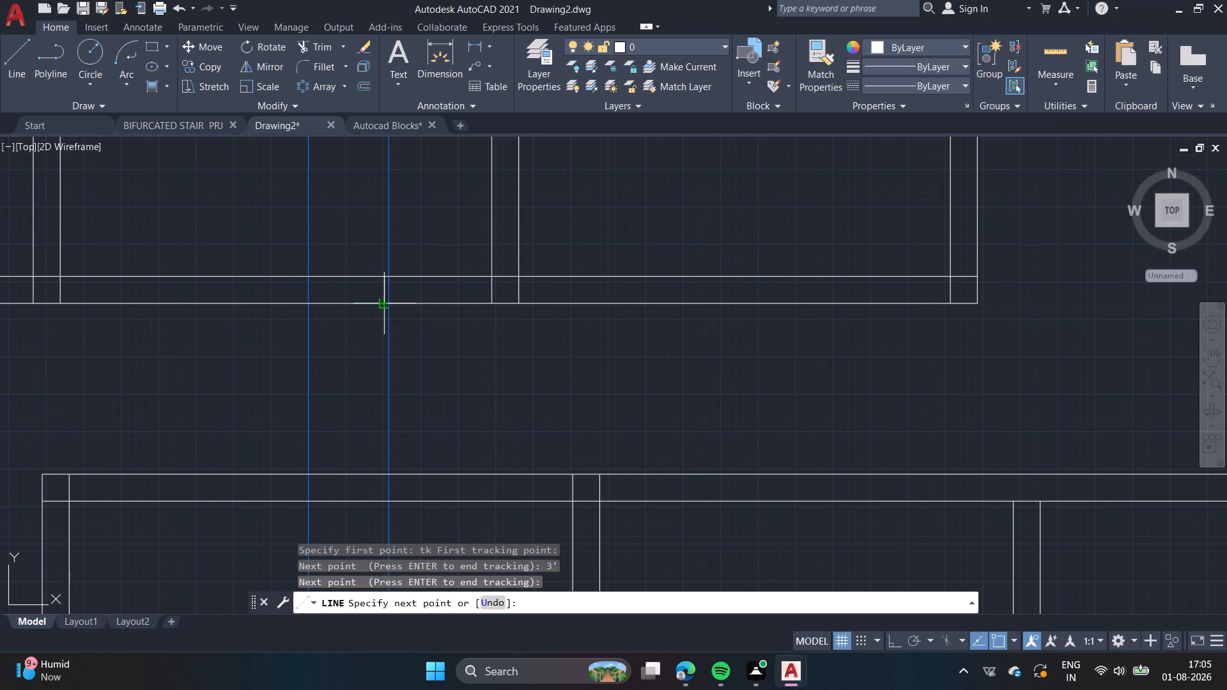
left_click(383, 302)
key("space")
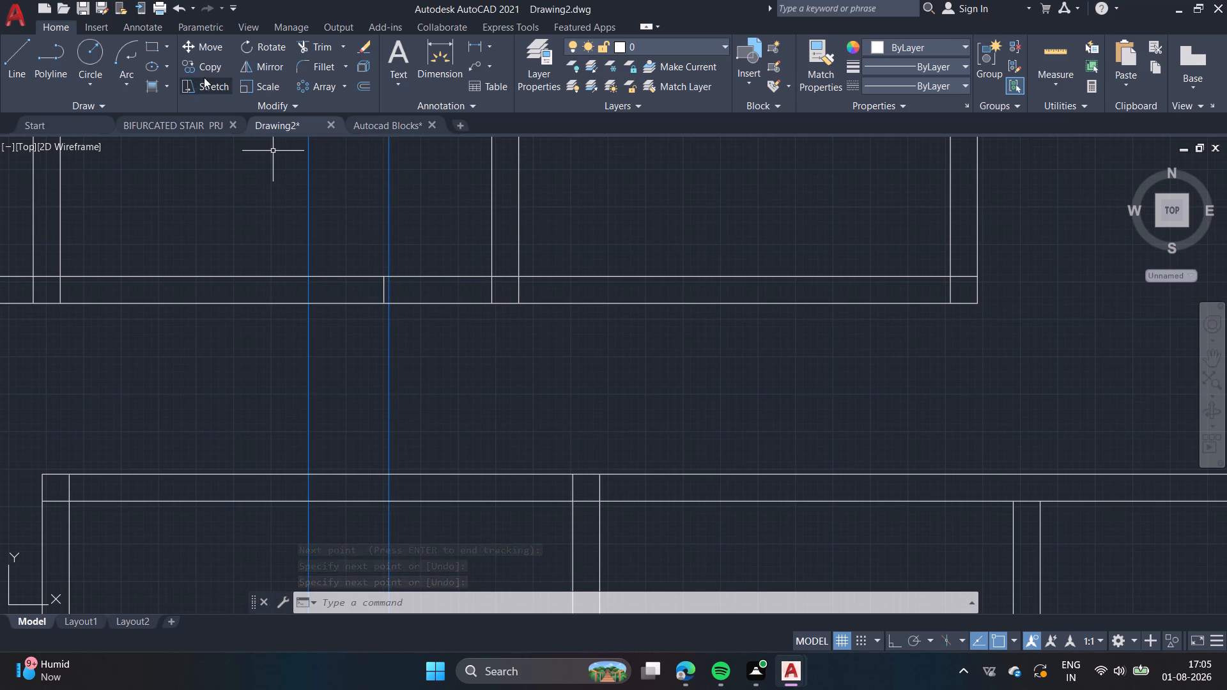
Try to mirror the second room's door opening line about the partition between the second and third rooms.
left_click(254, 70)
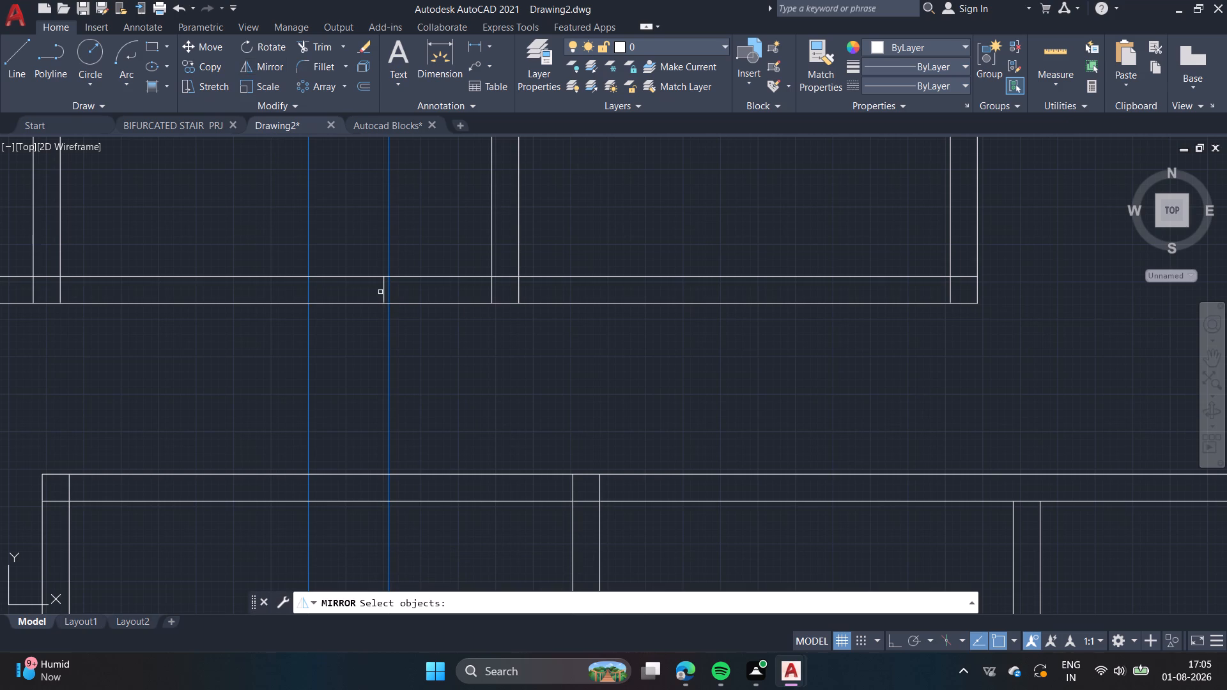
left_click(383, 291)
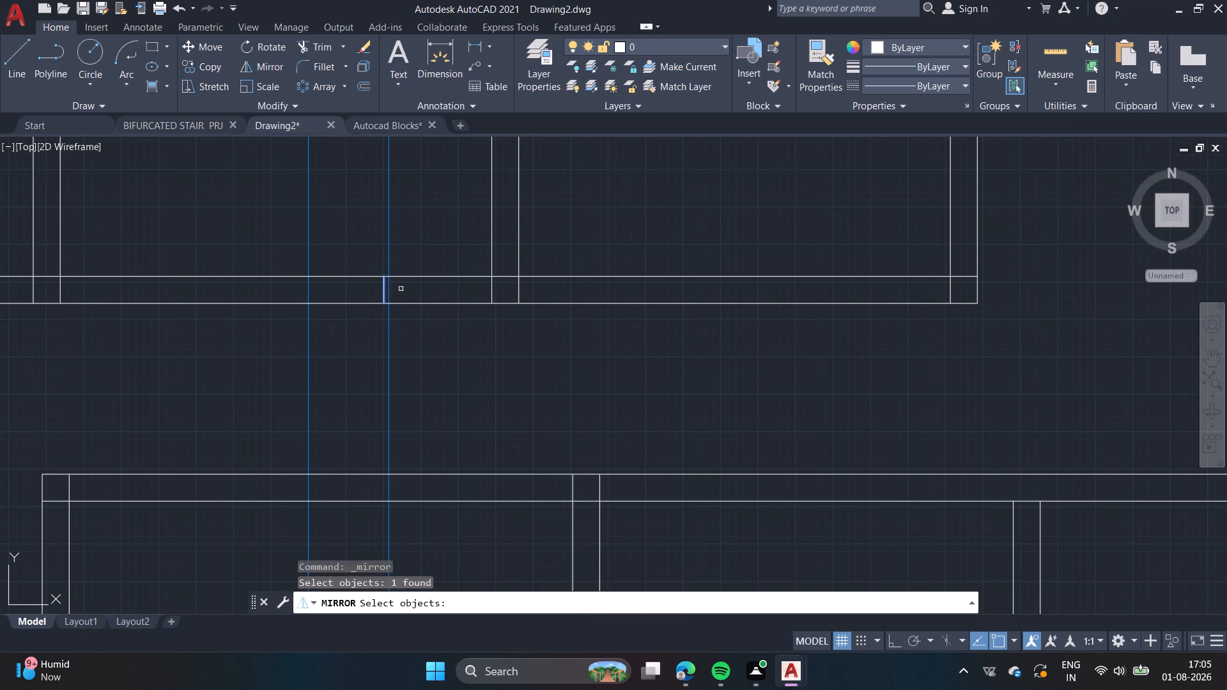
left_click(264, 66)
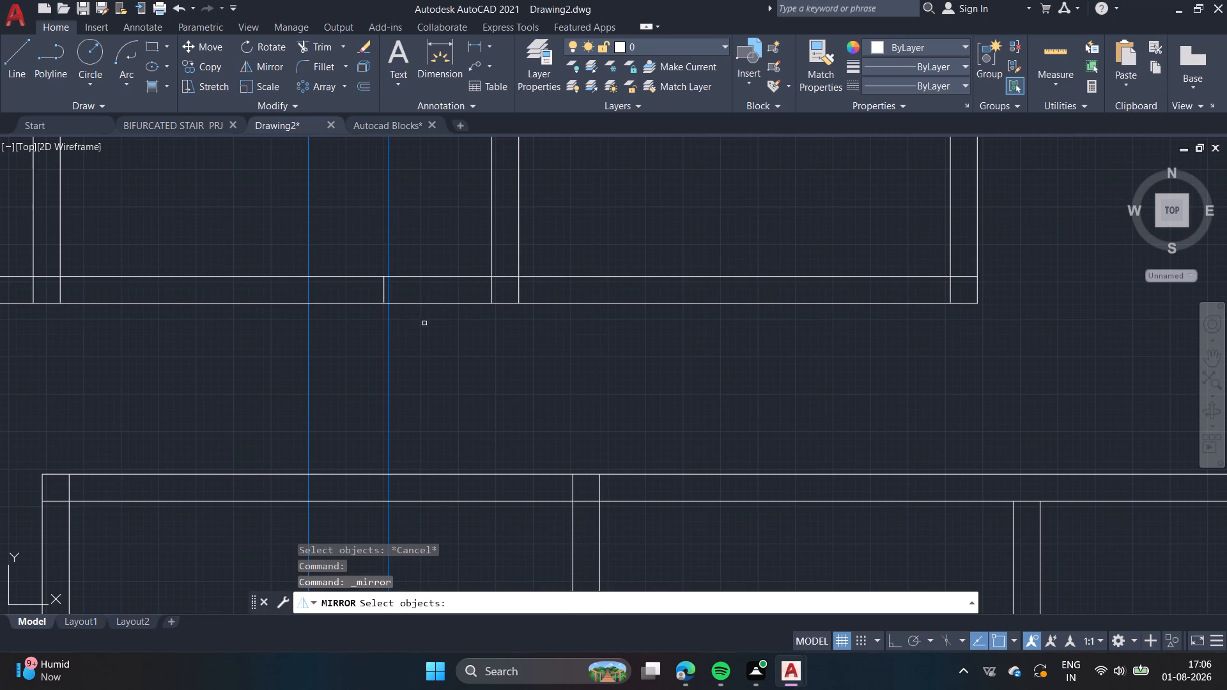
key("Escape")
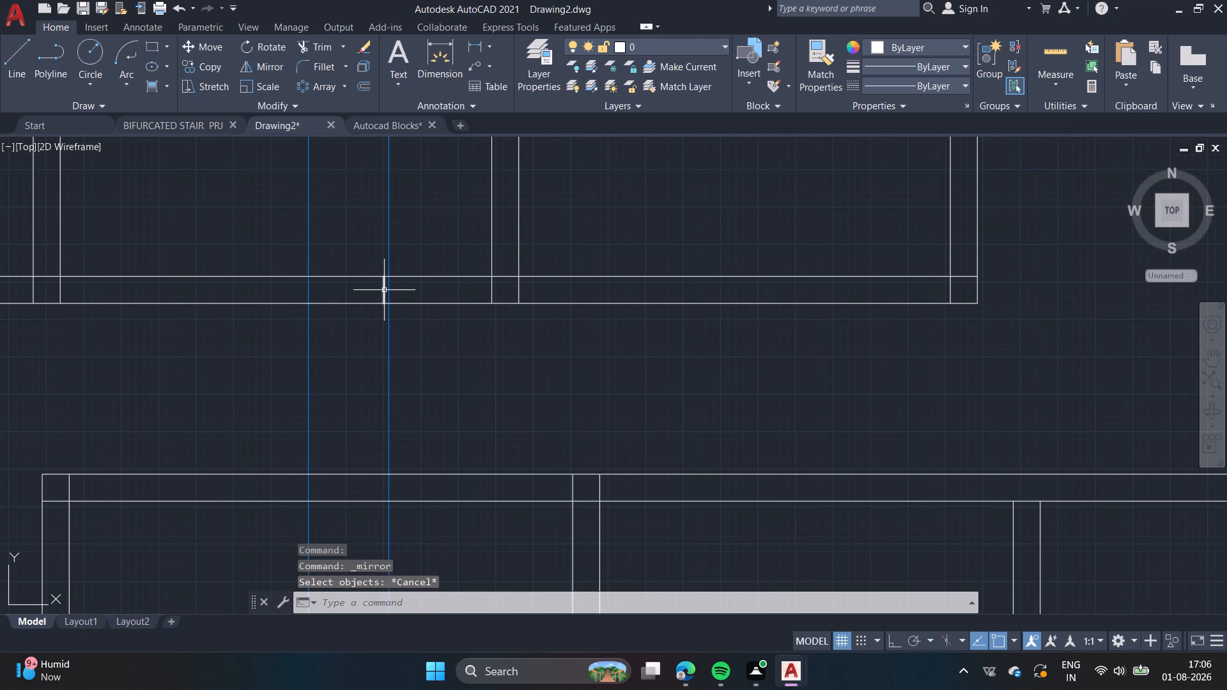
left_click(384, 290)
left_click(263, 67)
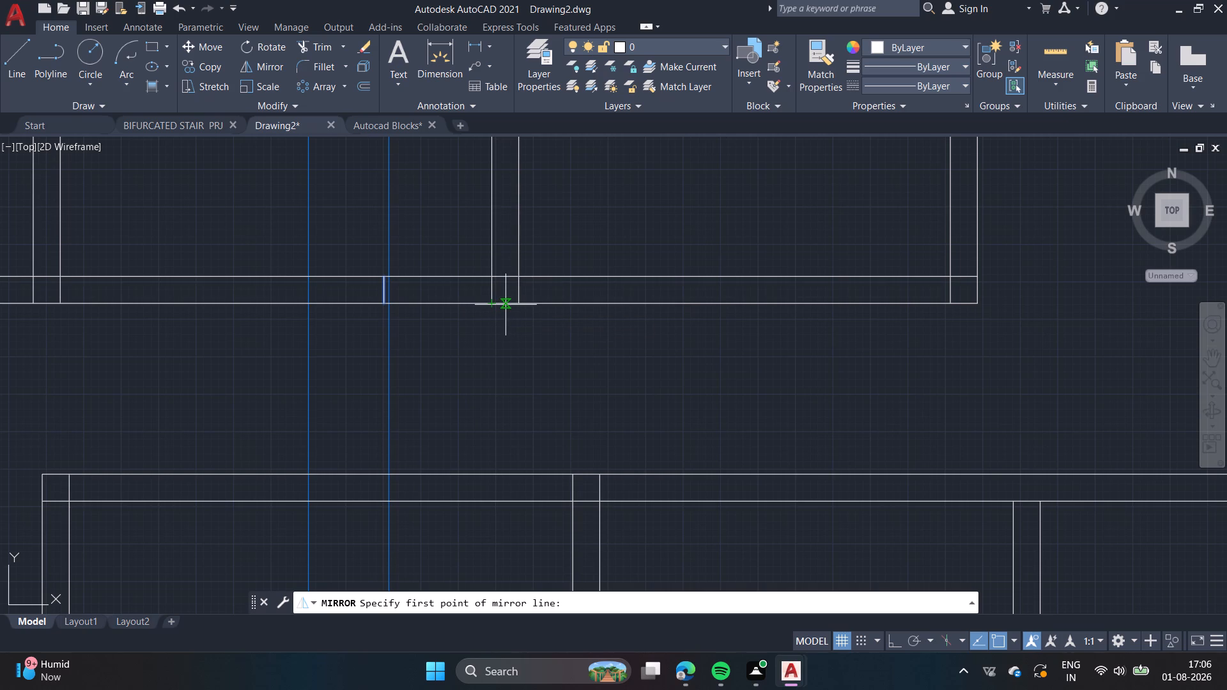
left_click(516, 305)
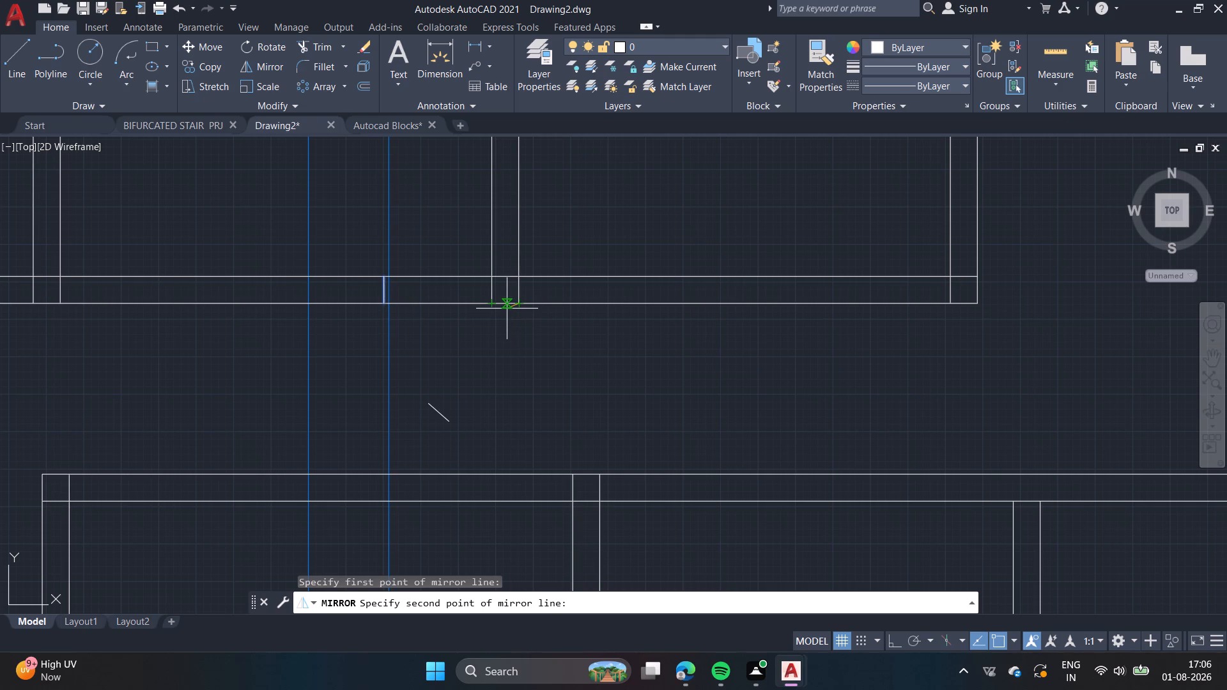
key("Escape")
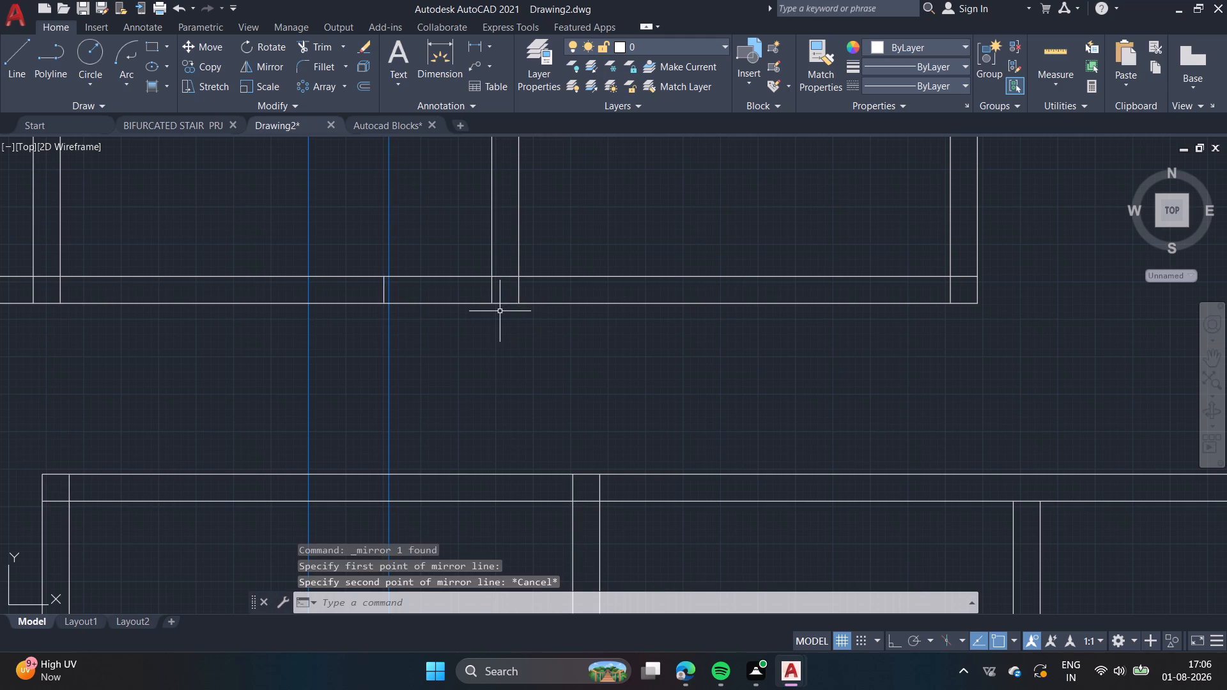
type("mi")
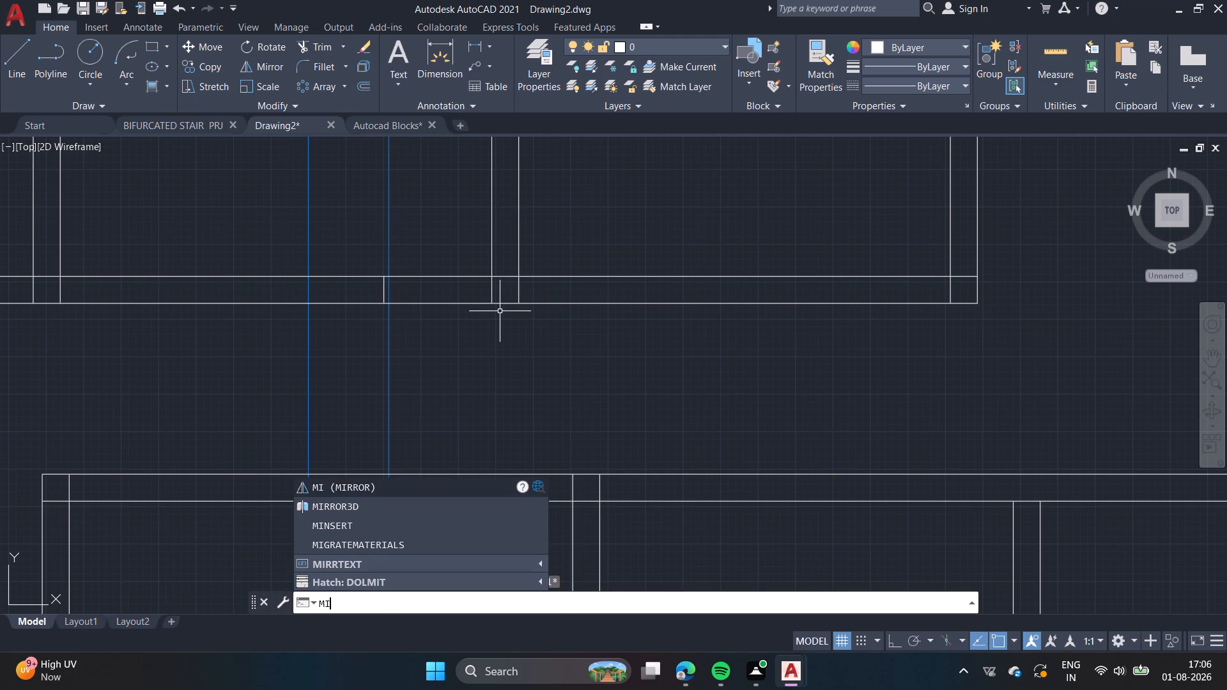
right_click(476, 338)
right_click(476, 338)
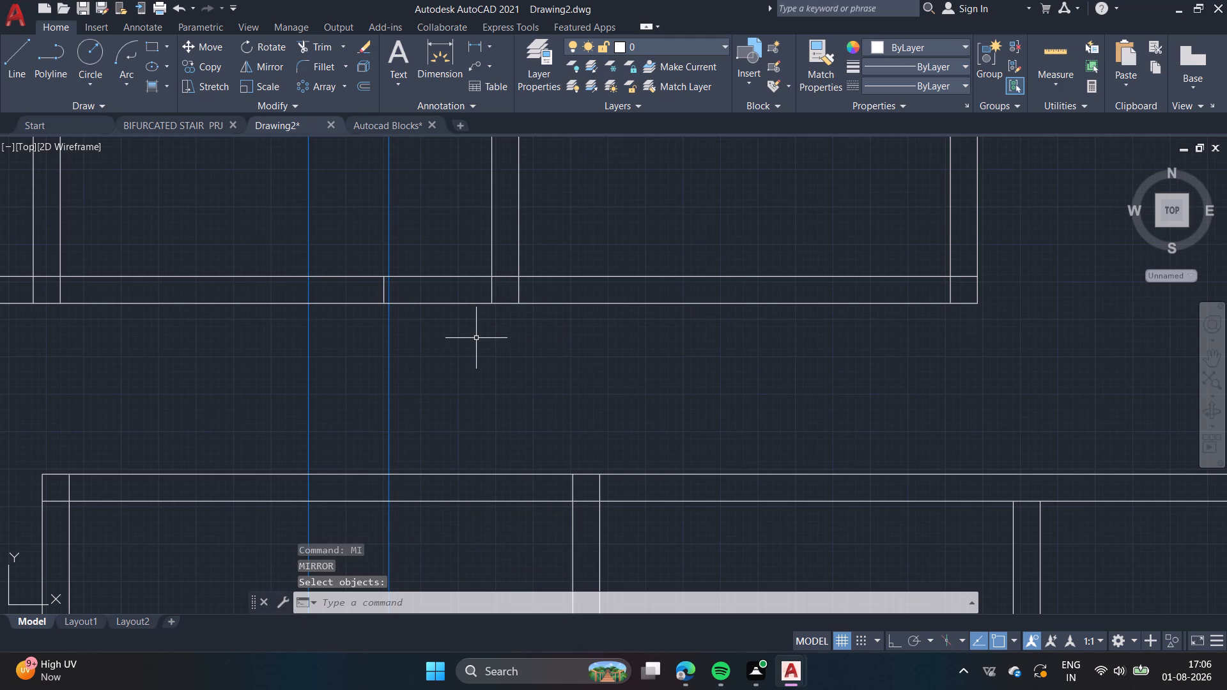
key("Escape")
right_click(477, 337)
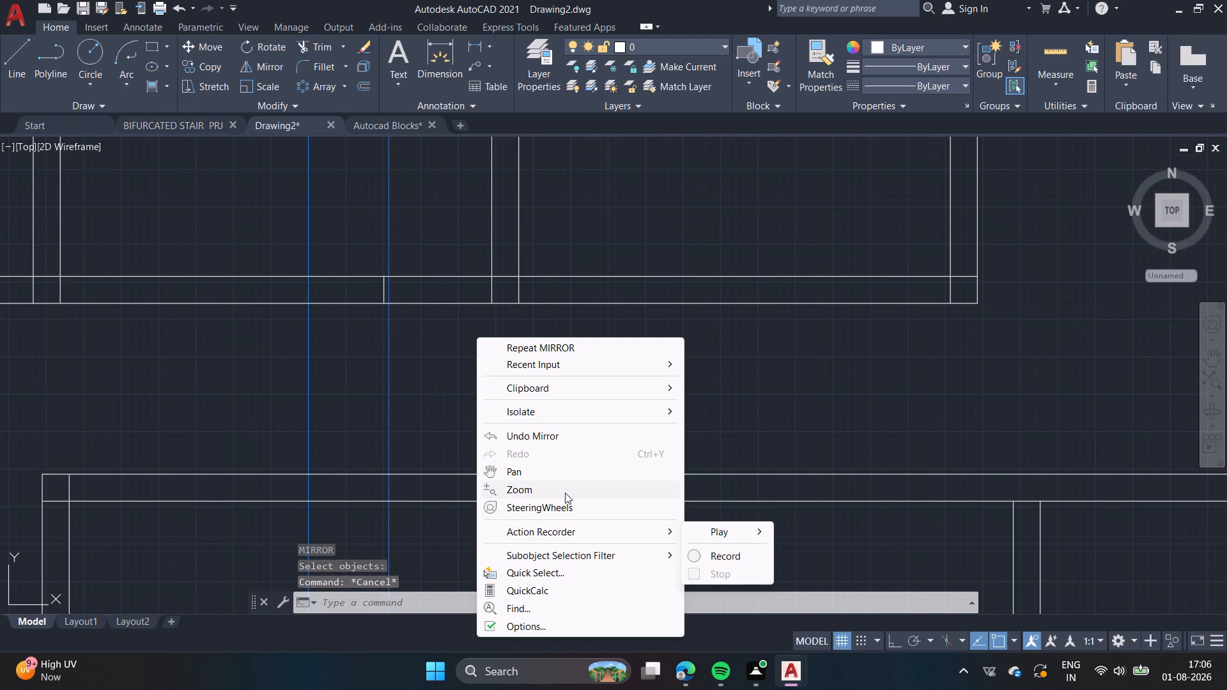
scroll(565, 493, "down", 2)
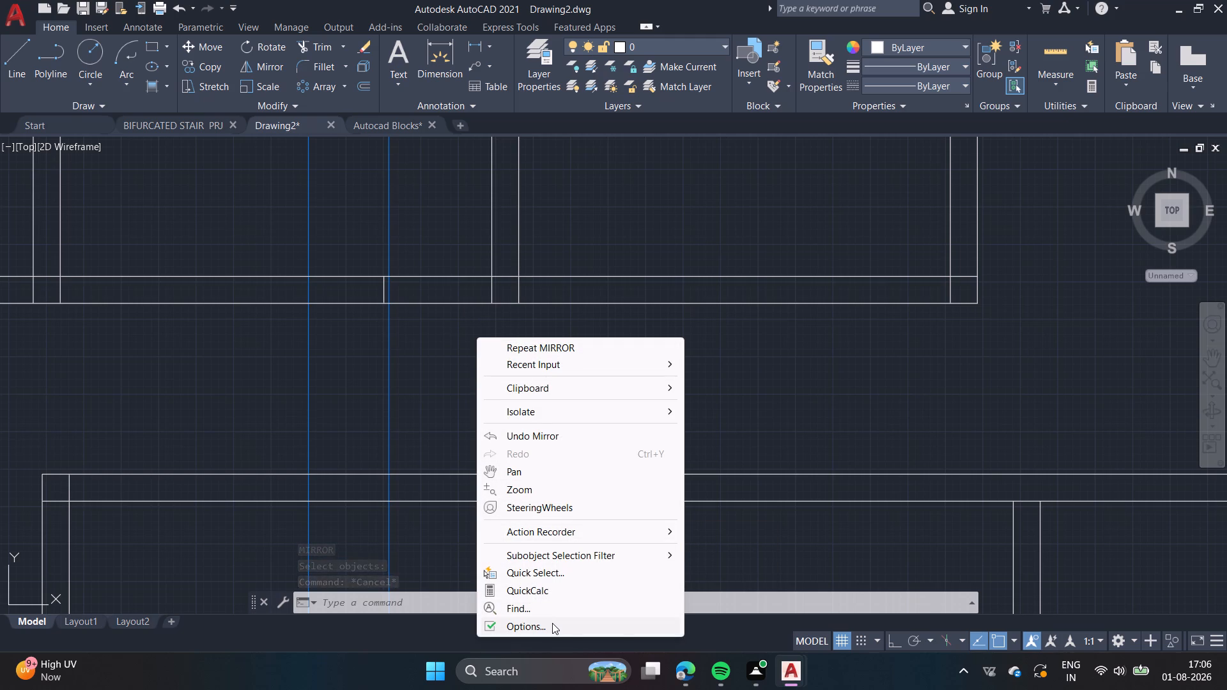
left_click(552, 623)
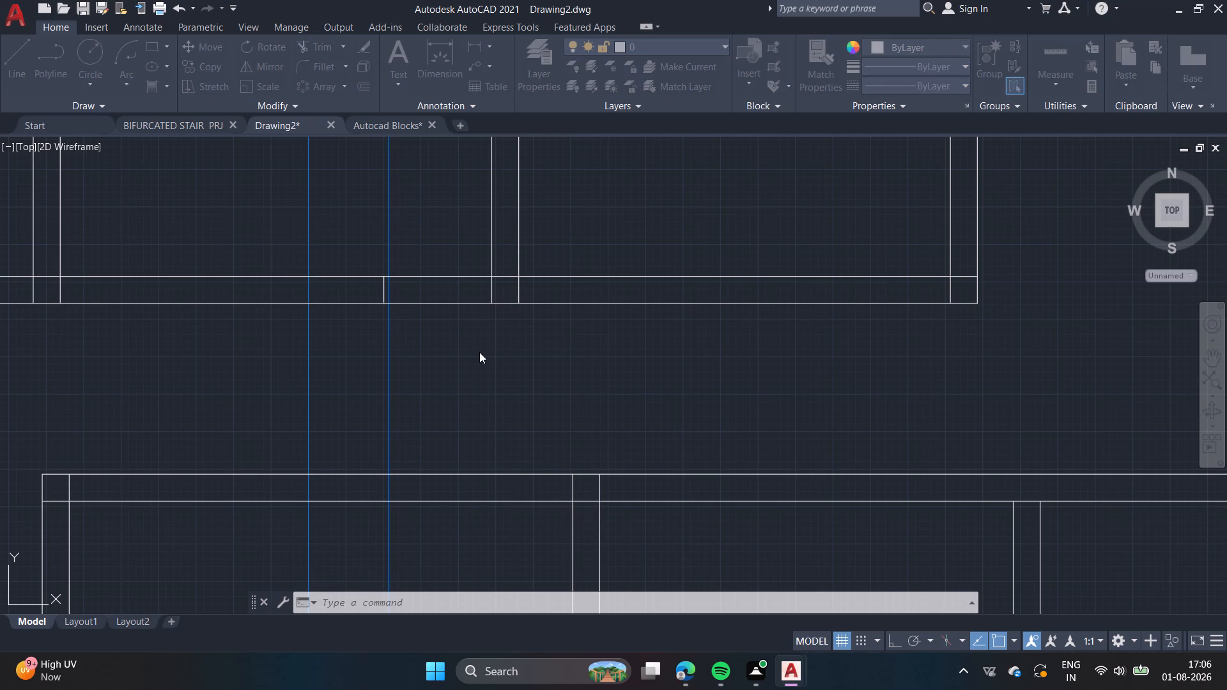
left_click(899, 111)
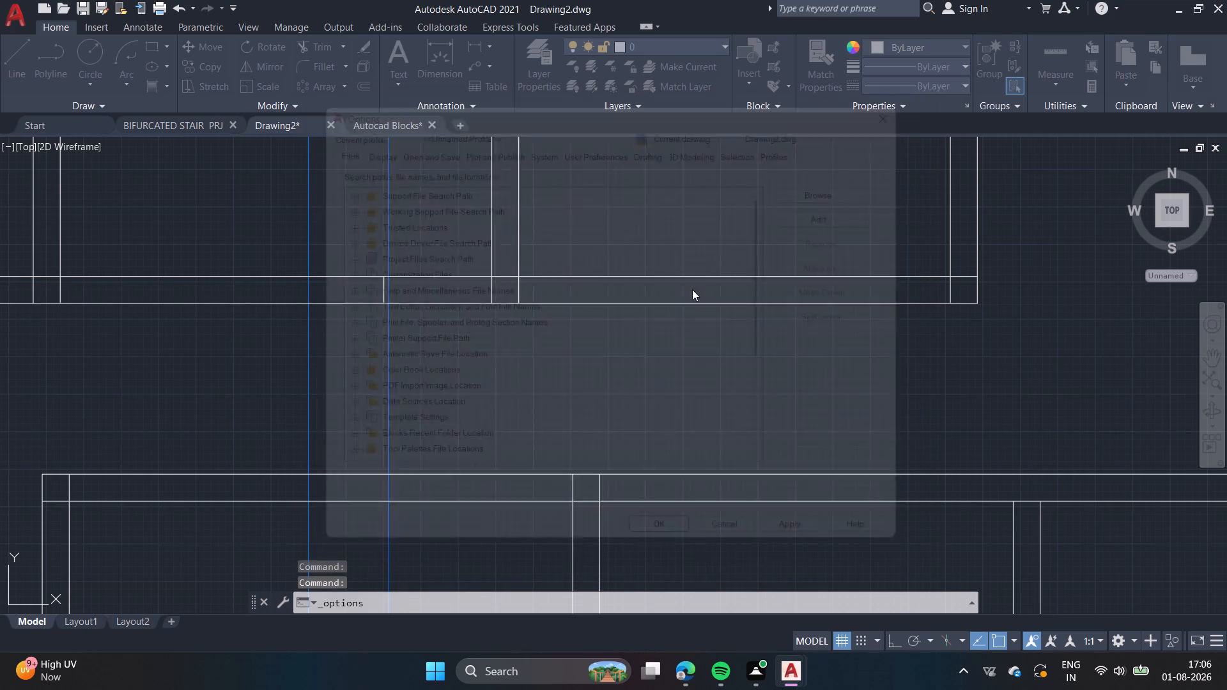
Examine the quick properties of the opening line in the second room's lower wall.
left_click(385, 295)
right_click(390, 295)
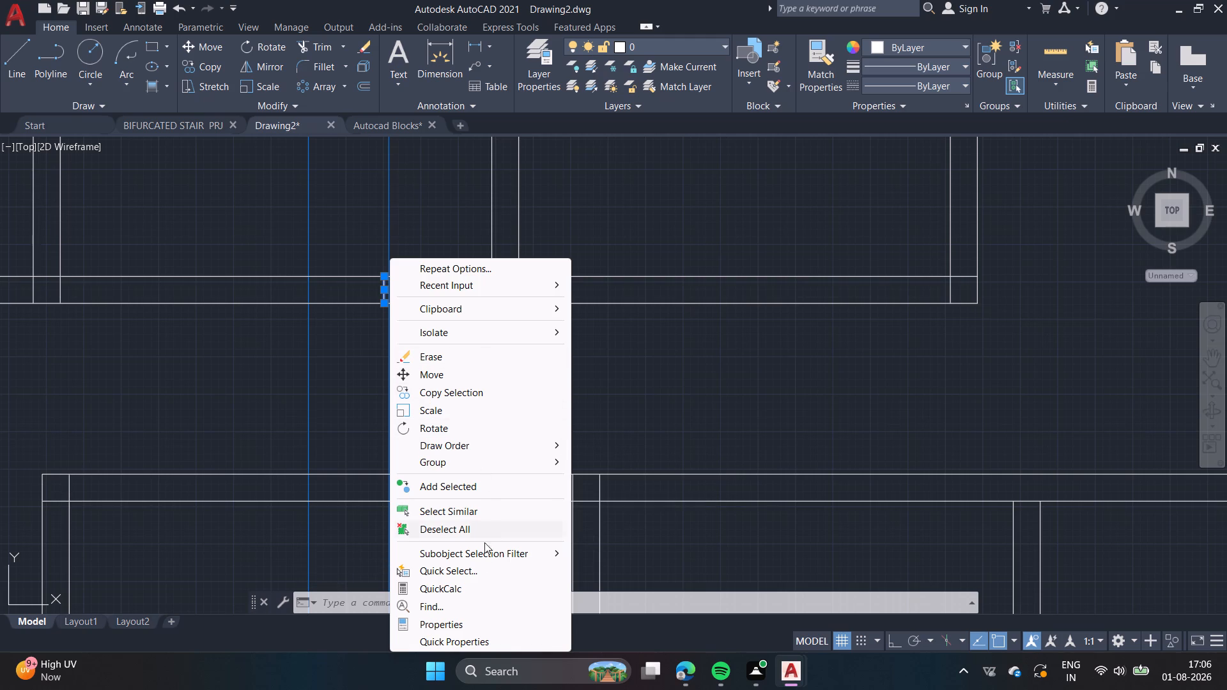
scroll(484, 546, "down", 3)
left_click(485, 638)
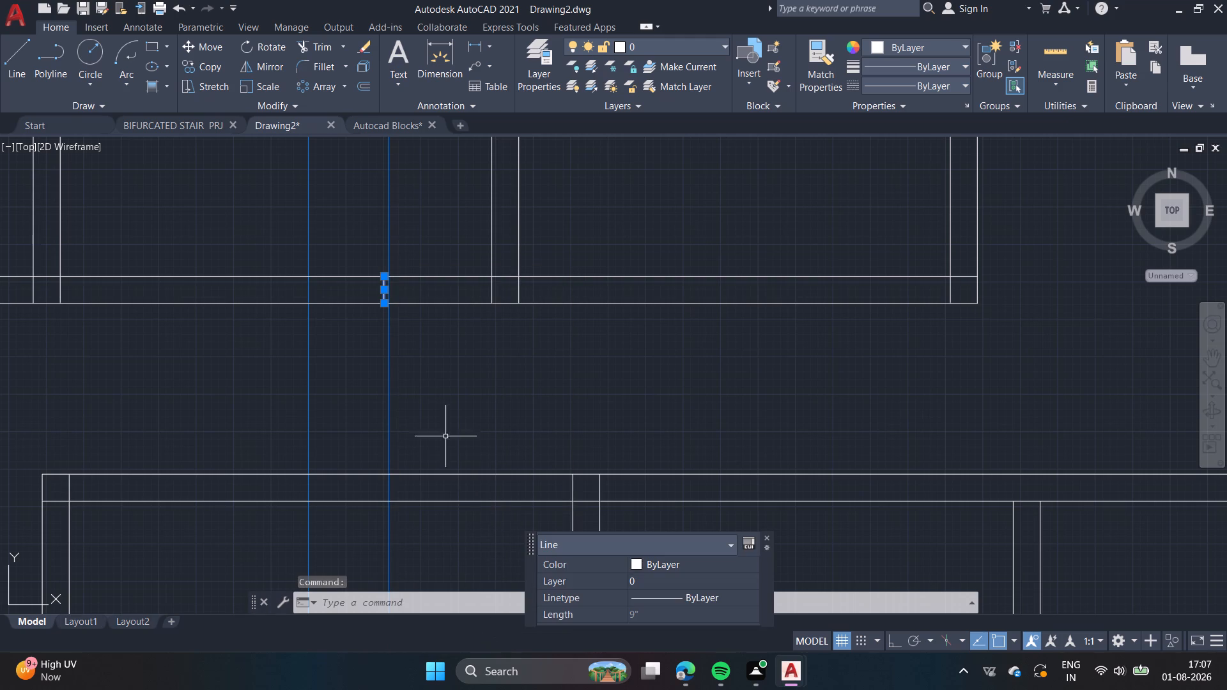
right_click(425, 406)
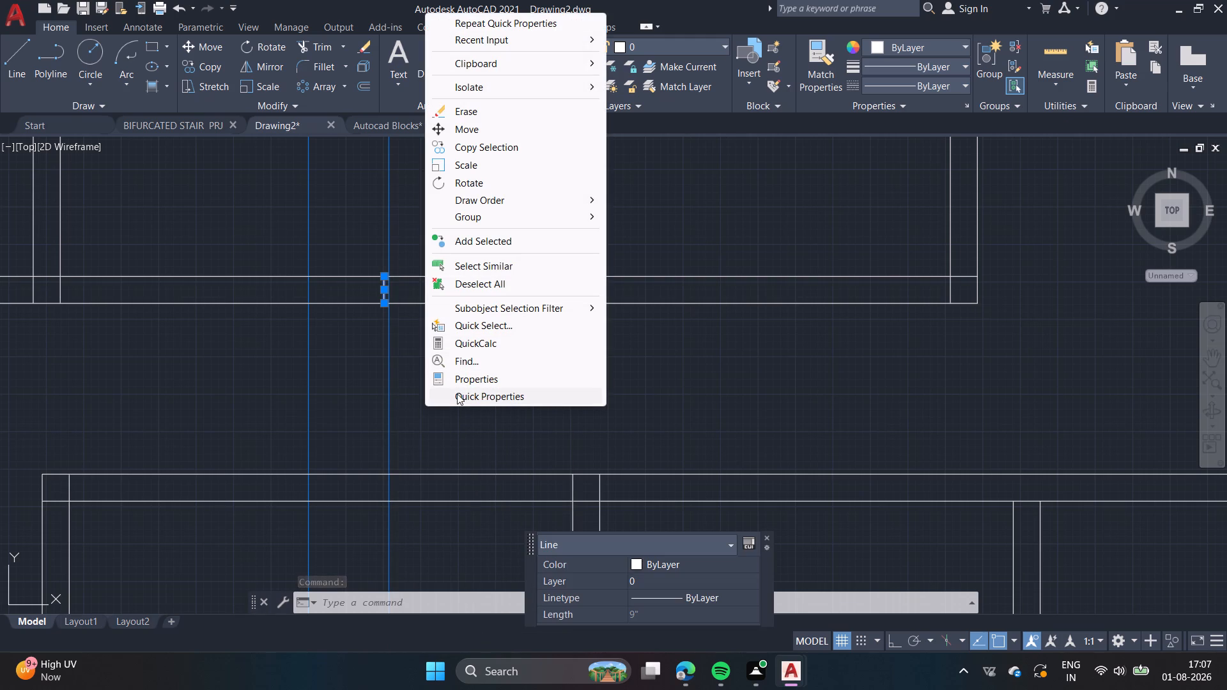
key("Escape")
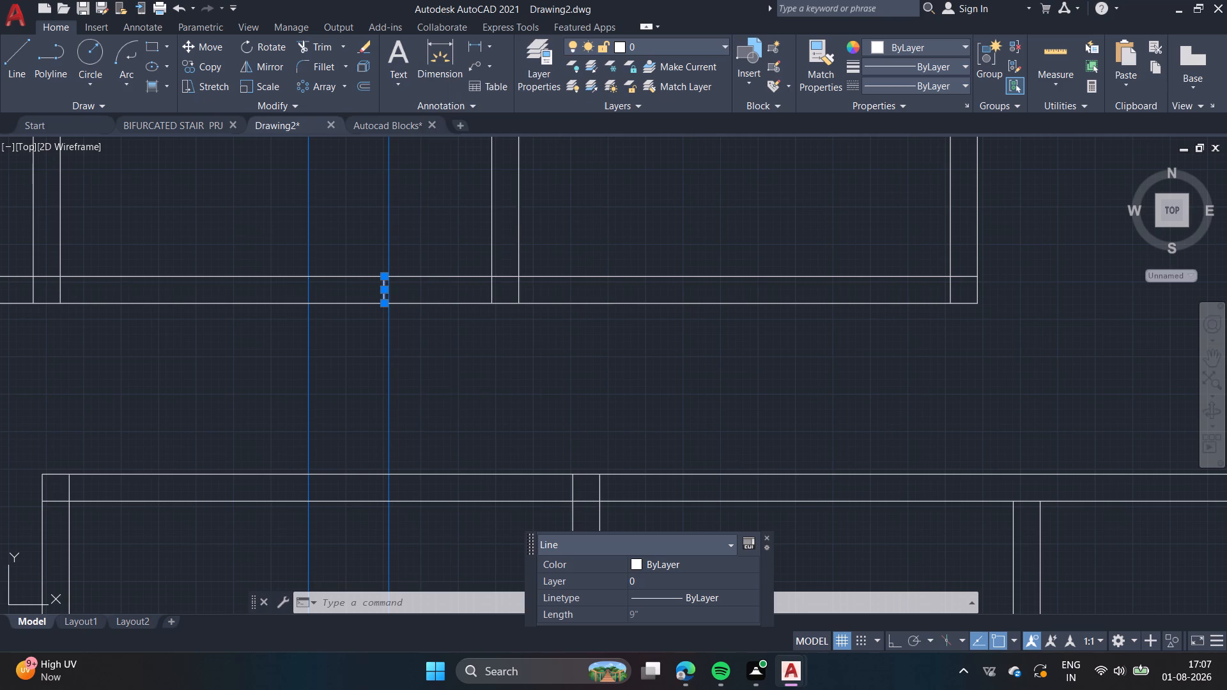
key("Escape")
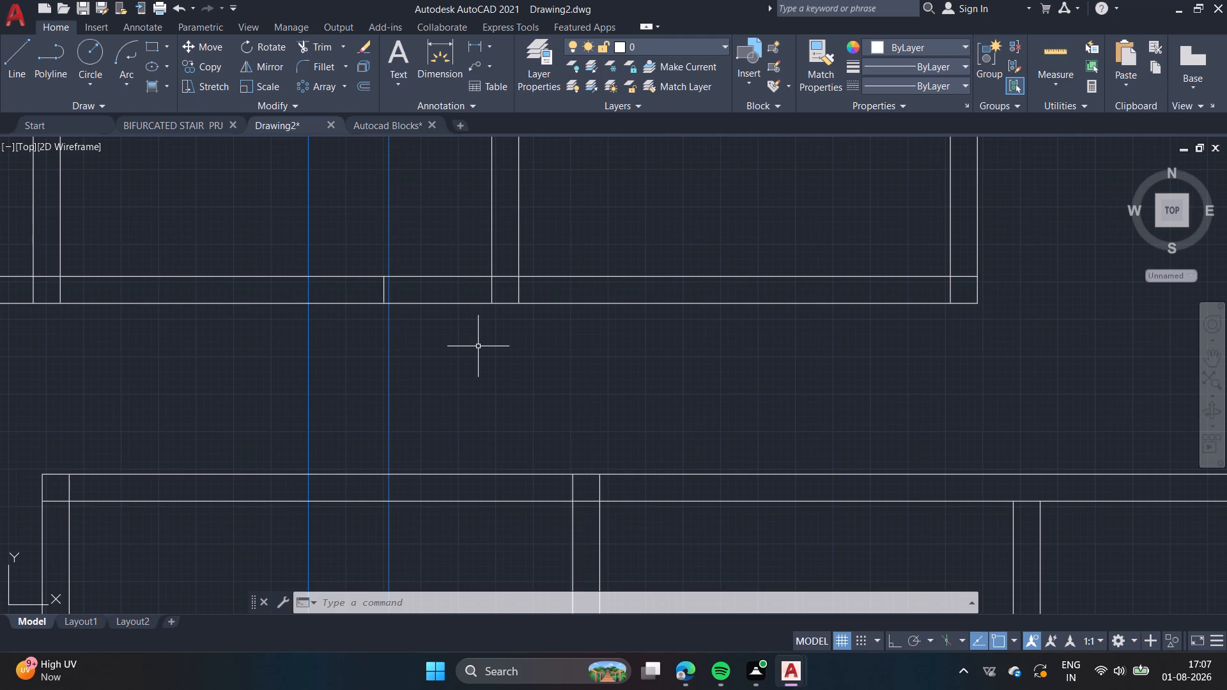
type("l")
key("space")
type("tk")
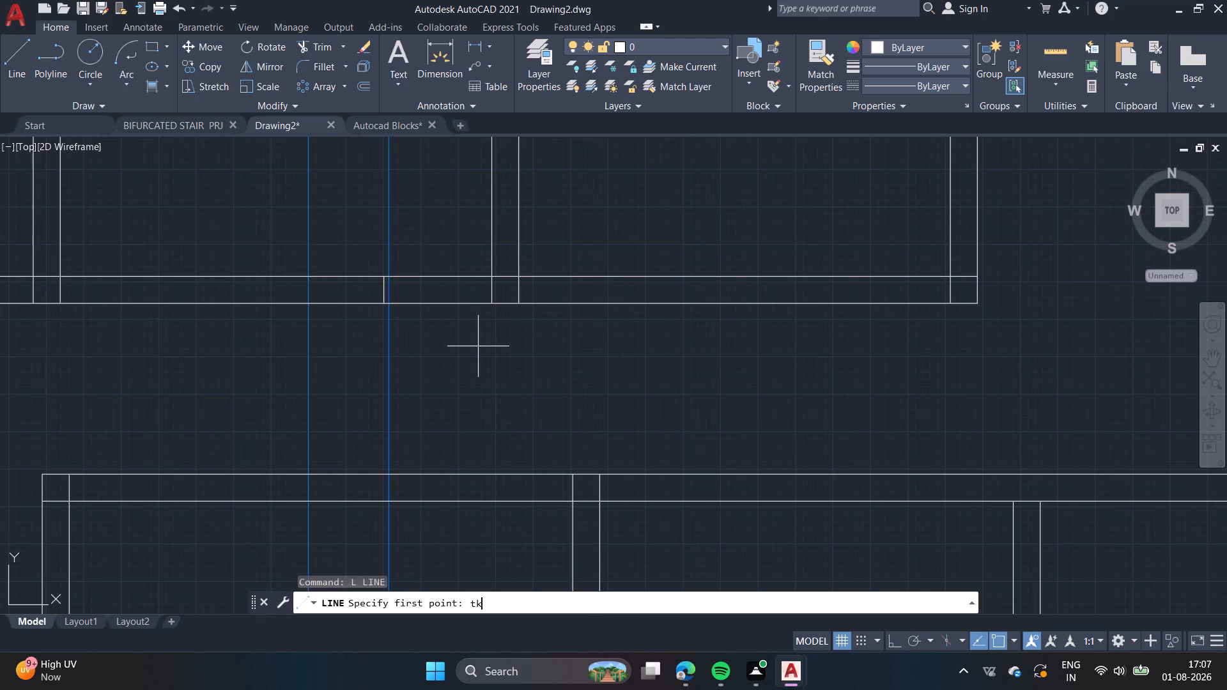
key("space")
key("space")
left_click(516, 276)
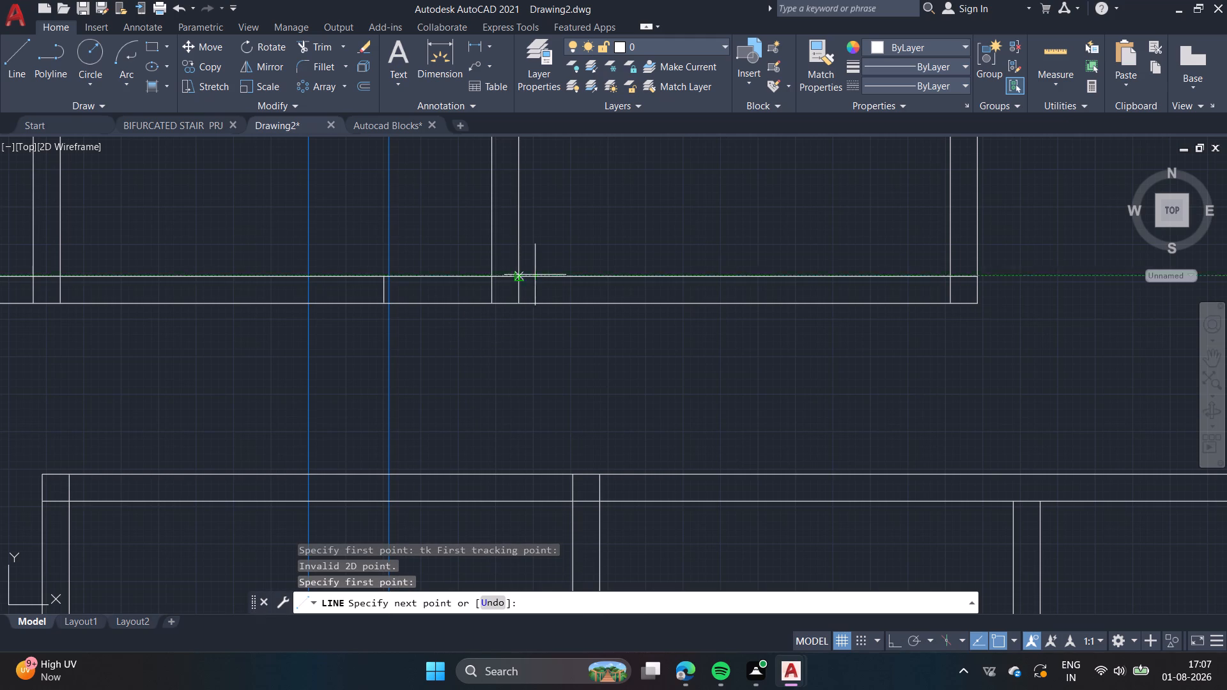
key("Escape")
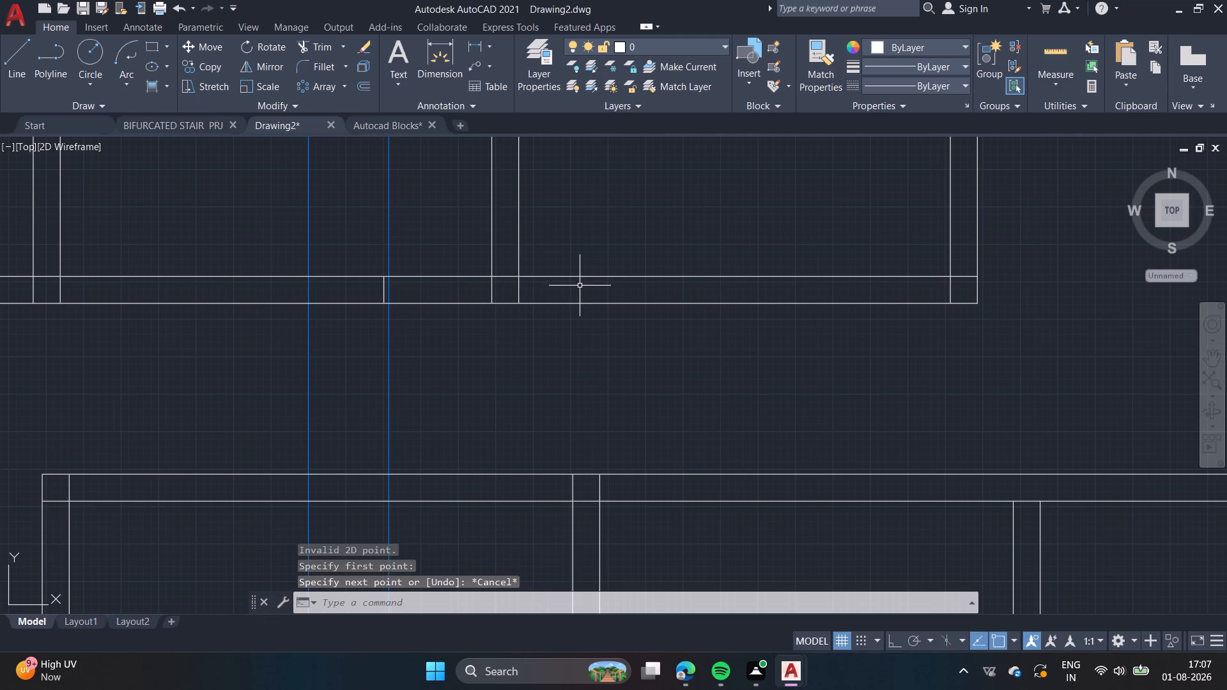
Draw a line across the lower wall of the top row's third room, tracked 3' from the partition shared with the second room.
key("l")
key("space")
type("tk")
key("space")
left_click(520, 274)
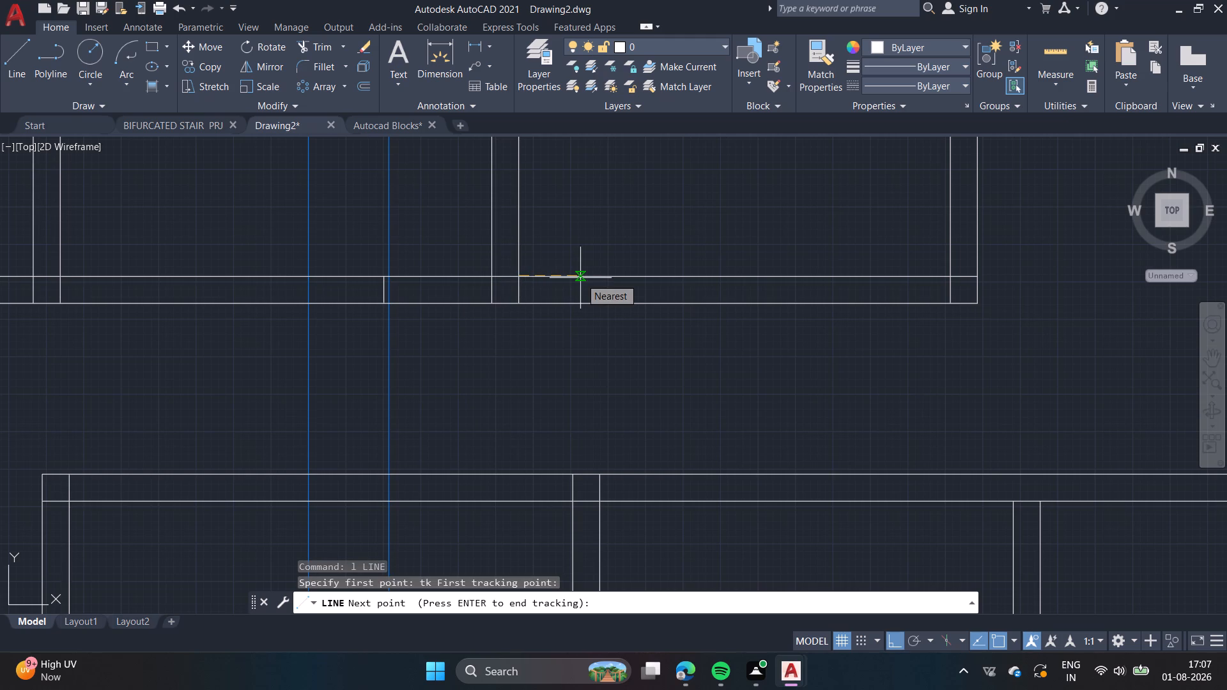
key("3")
key("apostrophe")
key("Return")
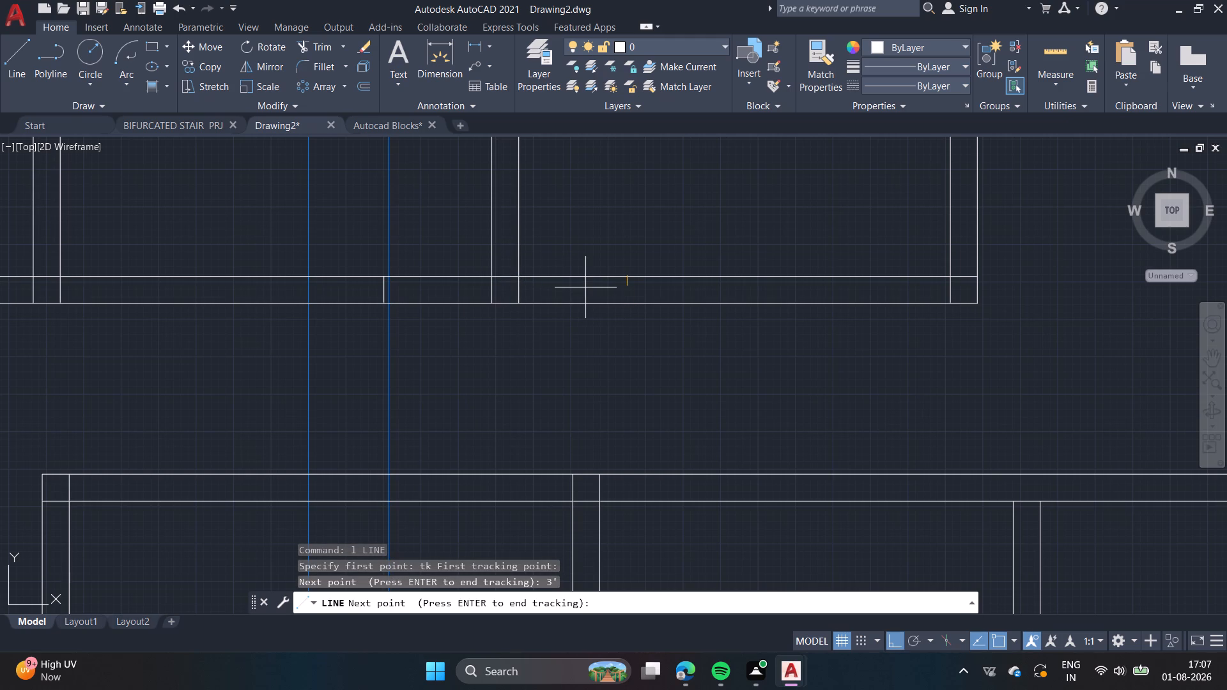
key("space")
left_click(627, 303)
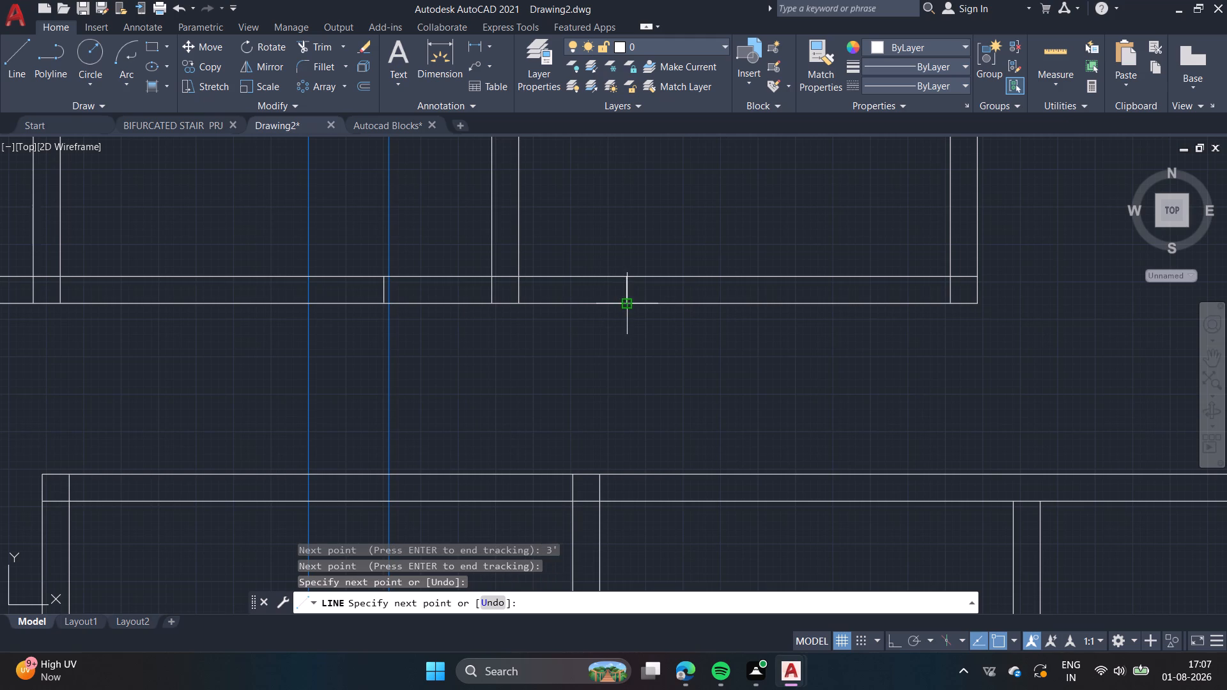
key("space")
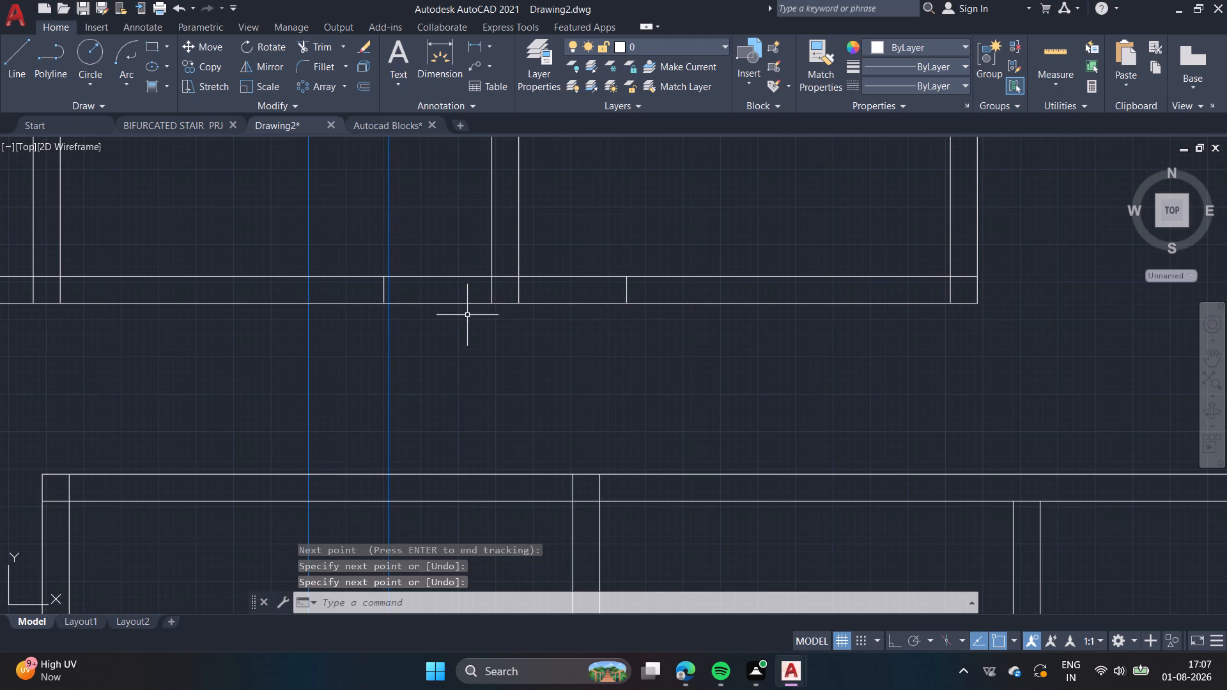
Trim the lower wall lines between the opening lines and adjacent partitions to open the doorways of the top row's three rooms.
scroll(212, 197, "down", 1)
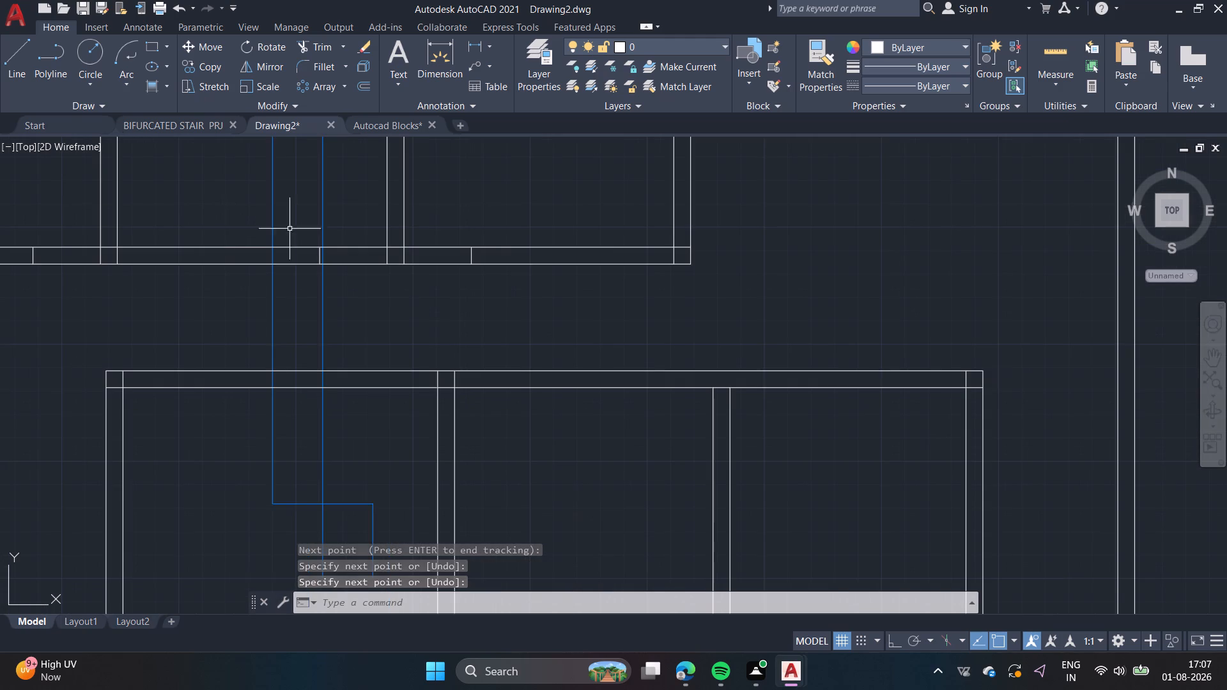
left_click(322, 48)
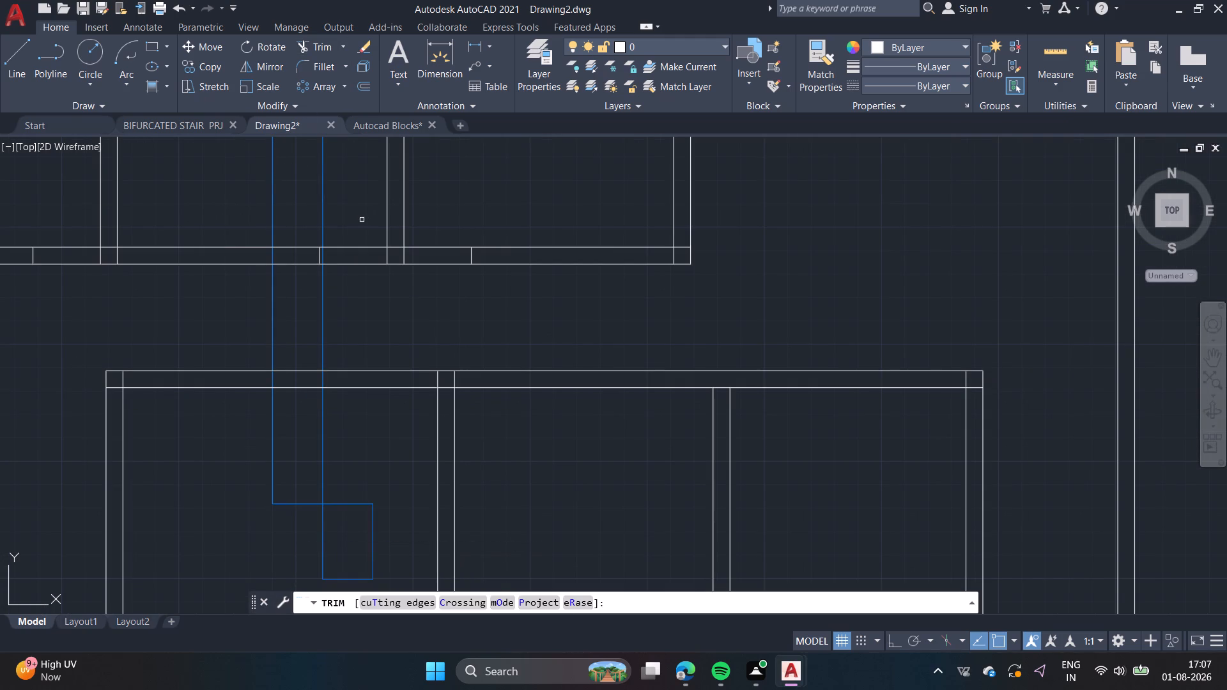
left_click(356, 221)
left_click(347, 280)
left_click(447, 219)
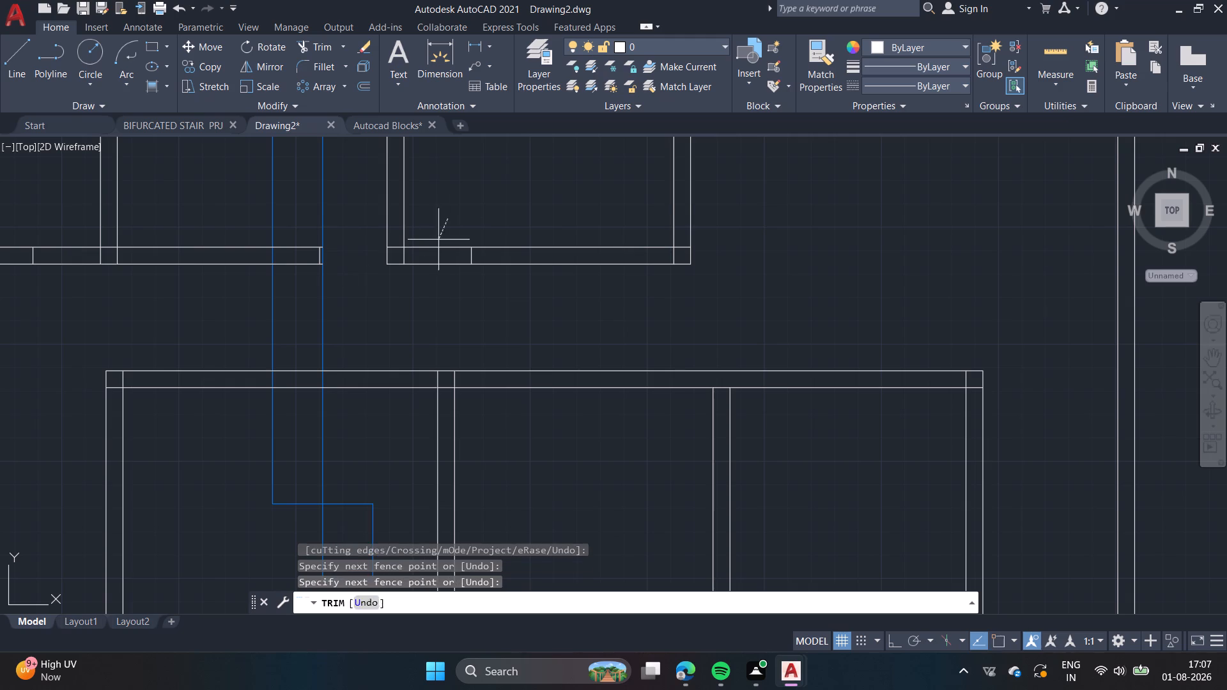
left_click(424, 298)
scroll(424, 295, "down", 2)
left_click(284, 259)
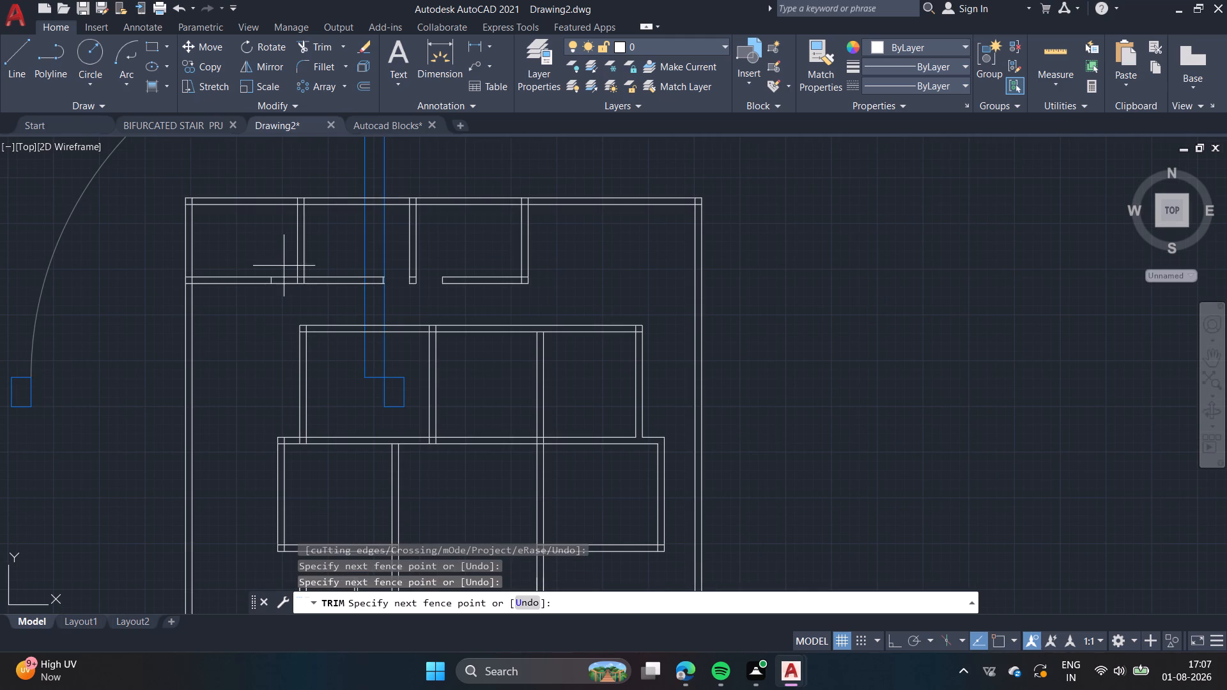
left_click(284, 293)
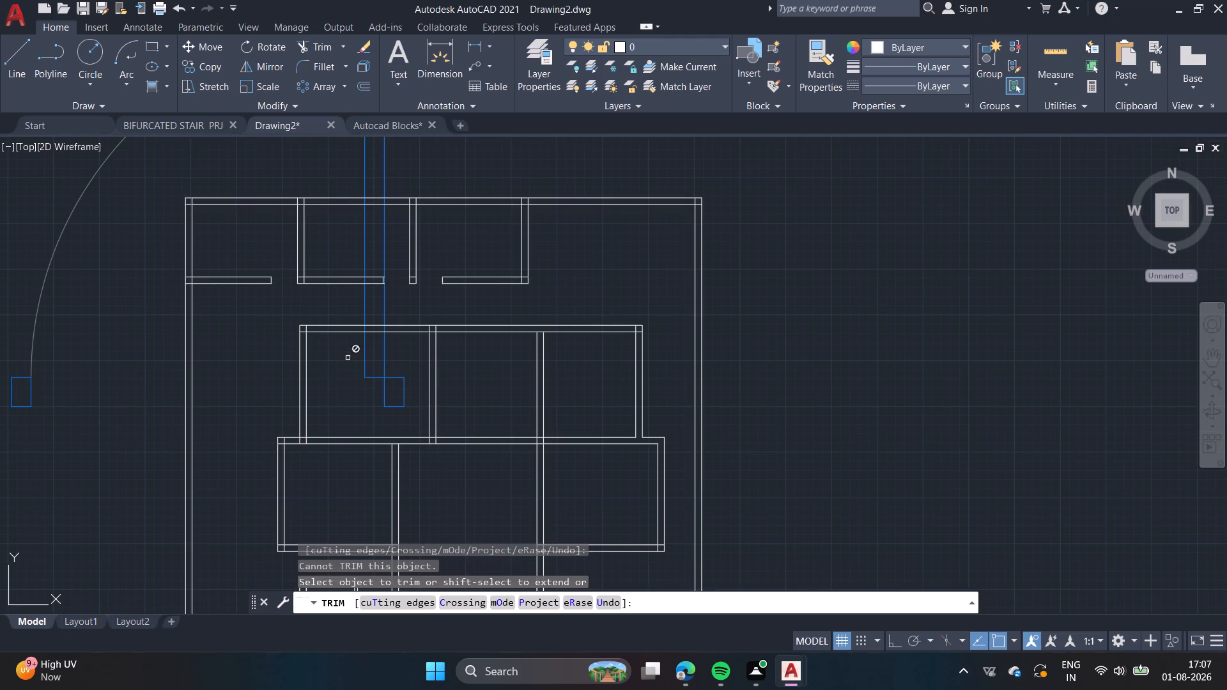
key("Escape")
Scale the oversized door block down freehand about the lower outer corner of its hinge-side jamb.
left_click(364, 368)
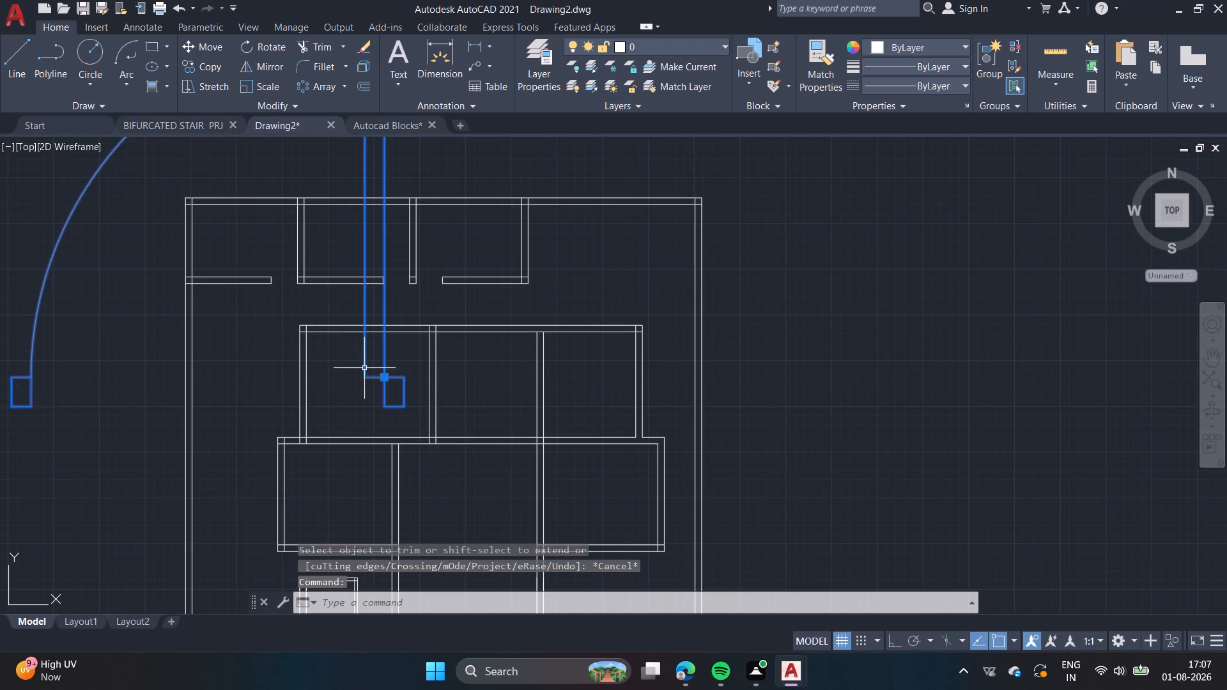
left_click(405, 409)
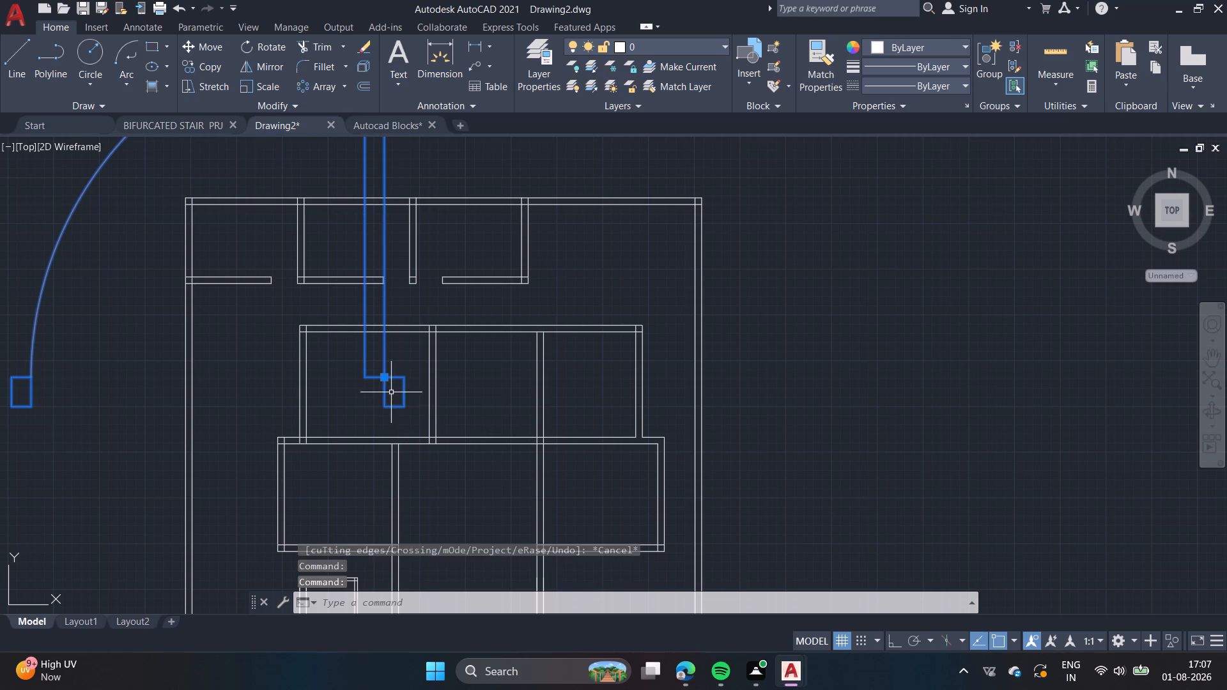
type("sc")
left_click(378, 463)
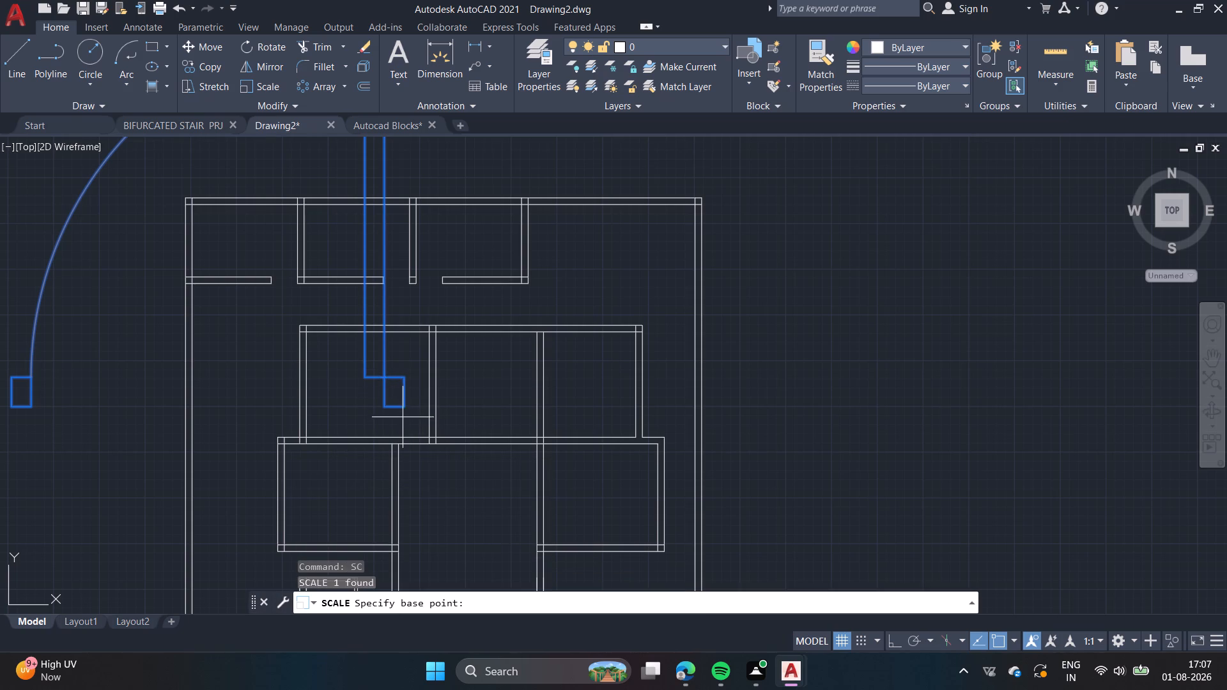
left_click(403, 413)
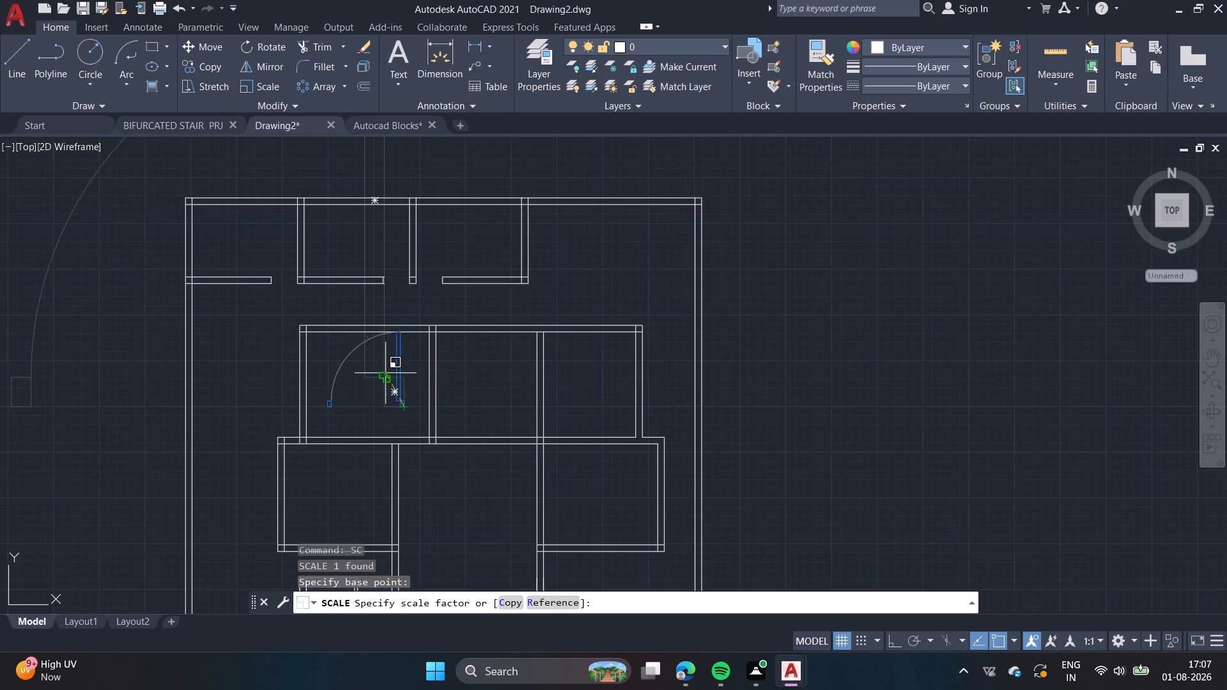
left_click(392, 379)
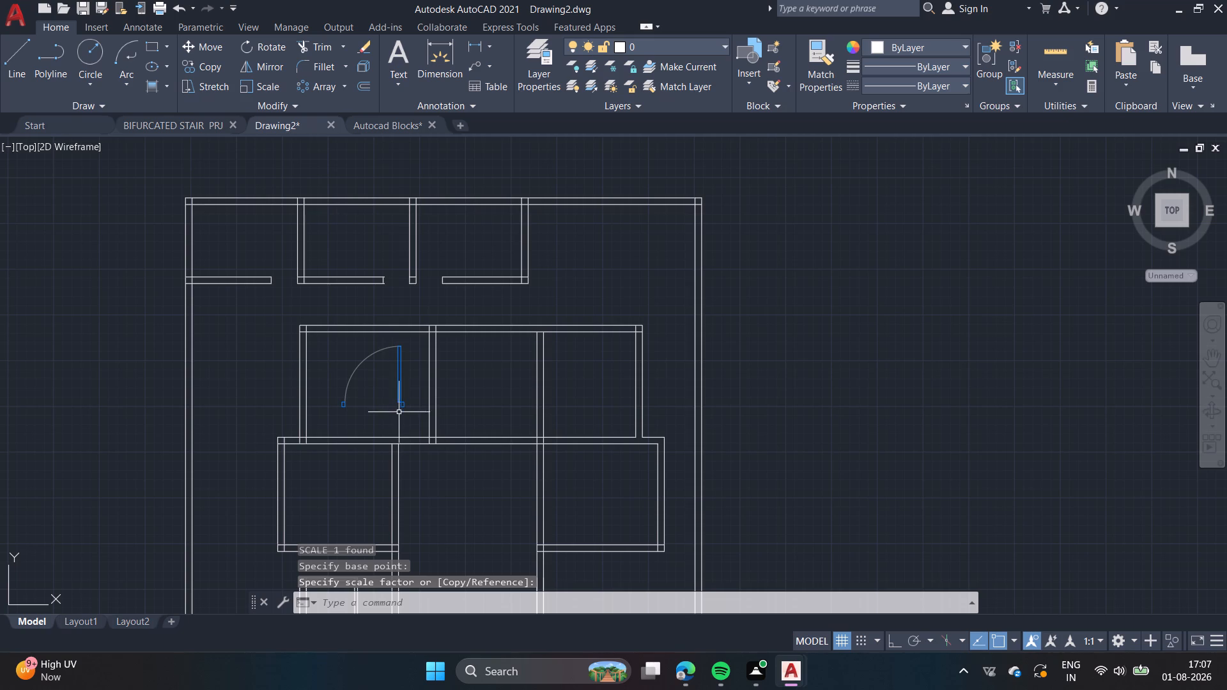
Move the door block by its hinge-side jamb corner to the first room's opening, at the lower corner of the partition with the second room.
left_click(403, 402)
left_click(190, 43)
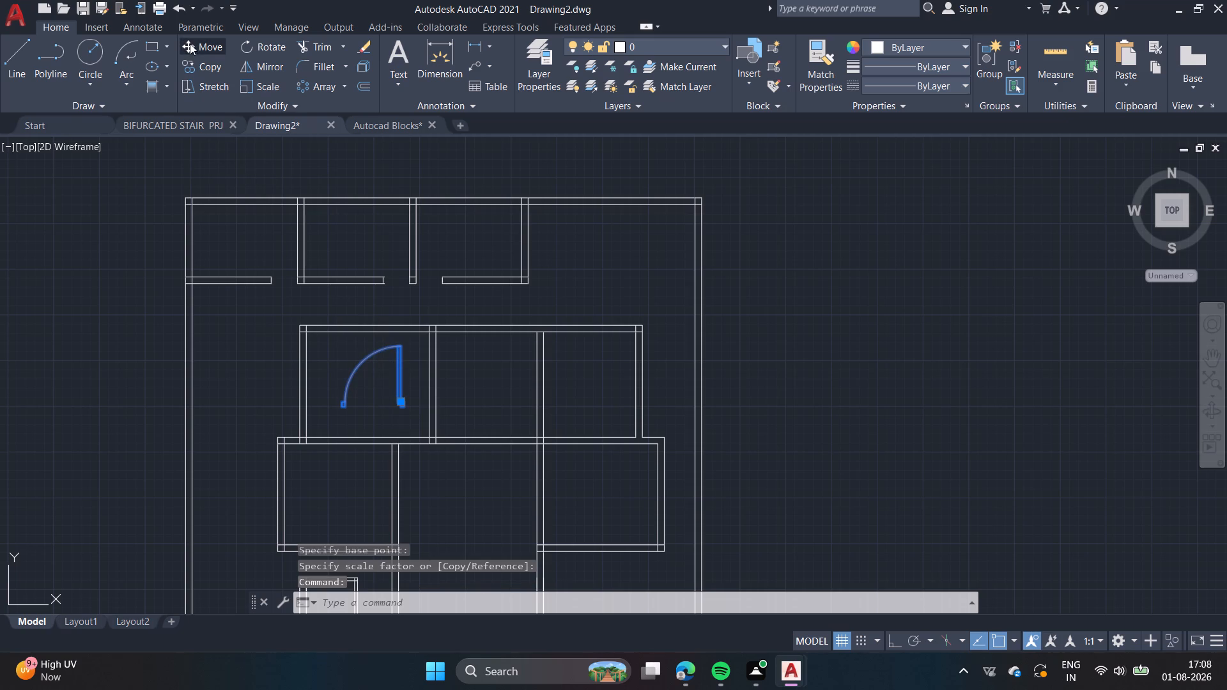
scroll(405, 410, "up", 2)
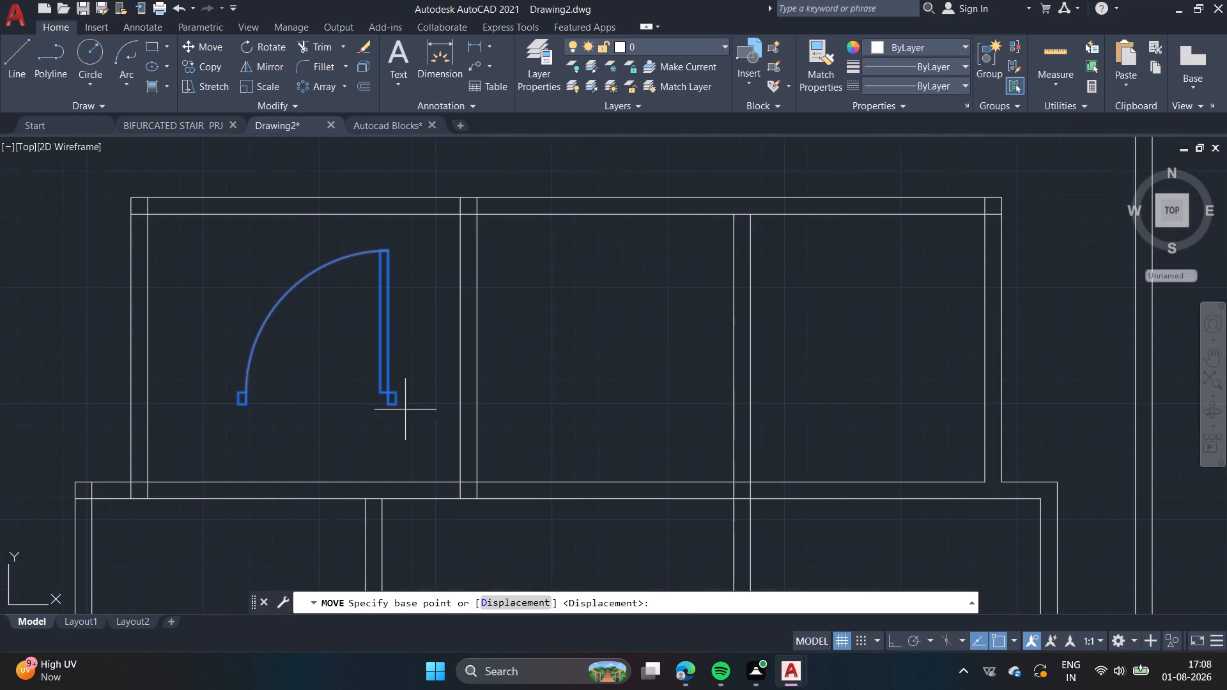
left_click(398, 406)
scroll(324, 350, "down", 2)
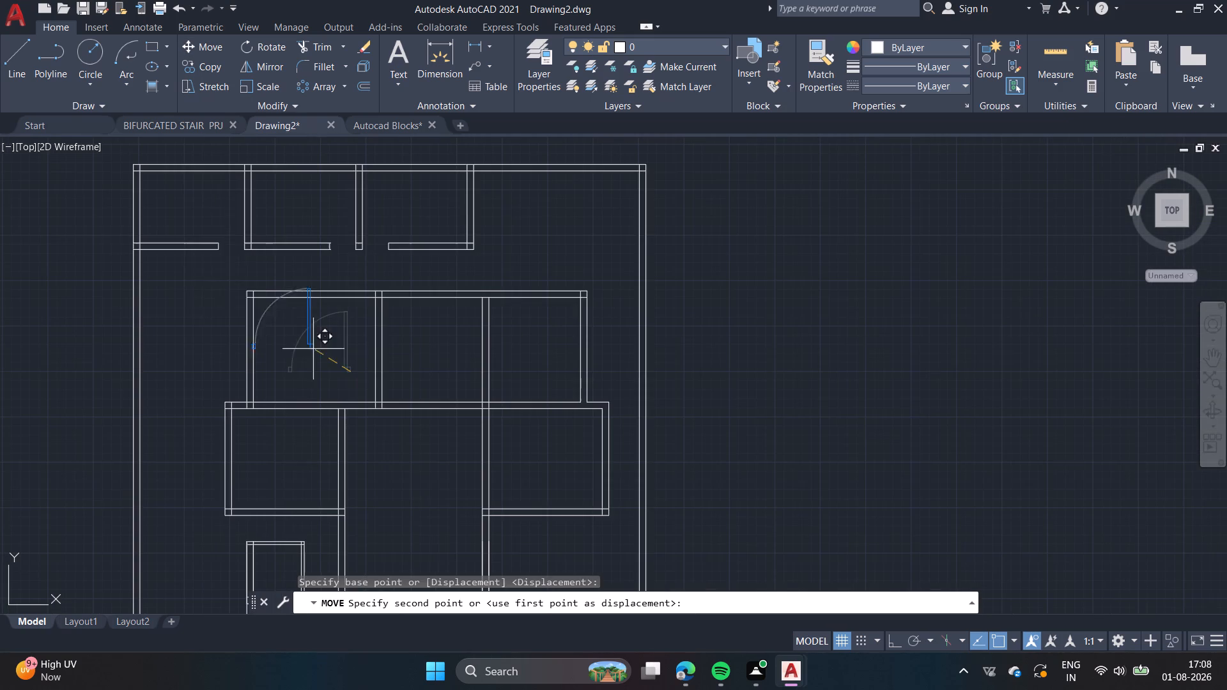
middle_click_drag(237, 285, 259, 369)
scroll(261, 330, "up", 3)
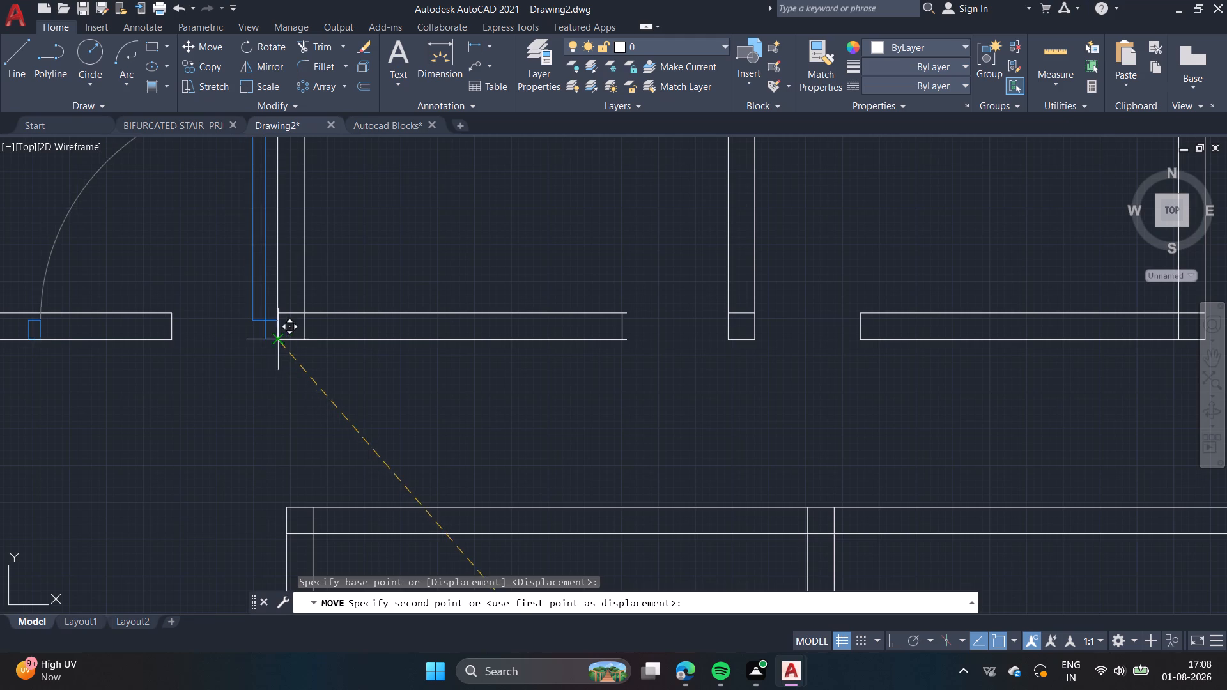
scroll(277, 337, "up", 4)
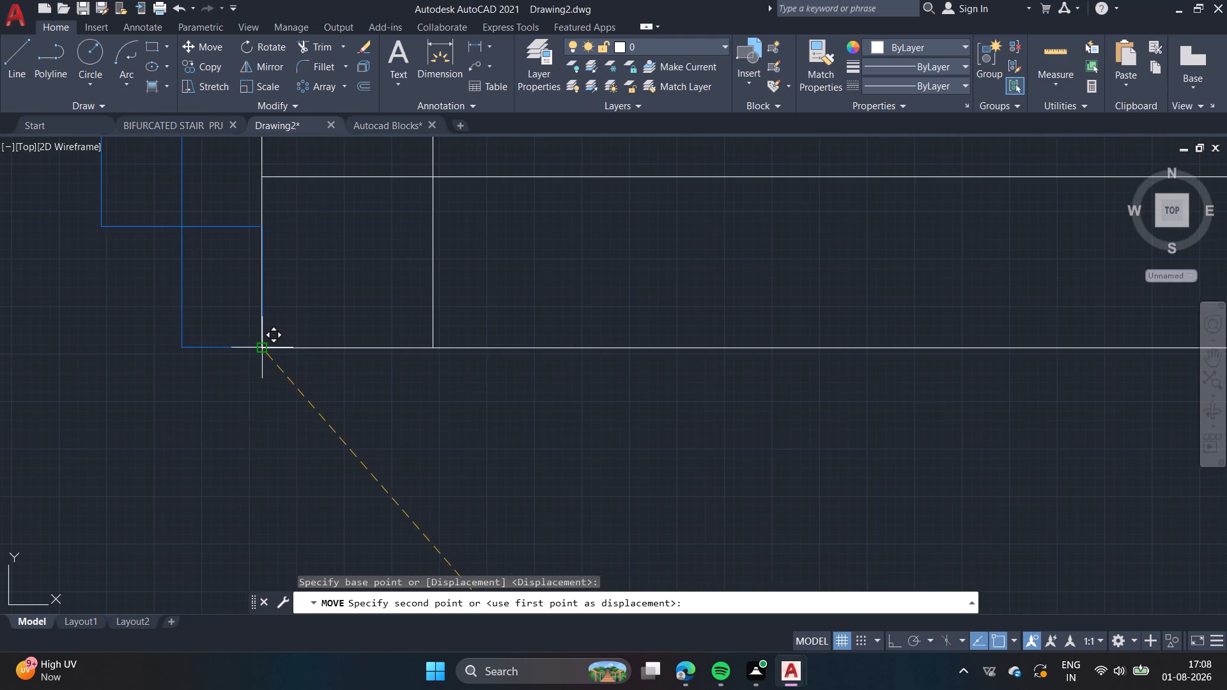
left_click(266, 348)
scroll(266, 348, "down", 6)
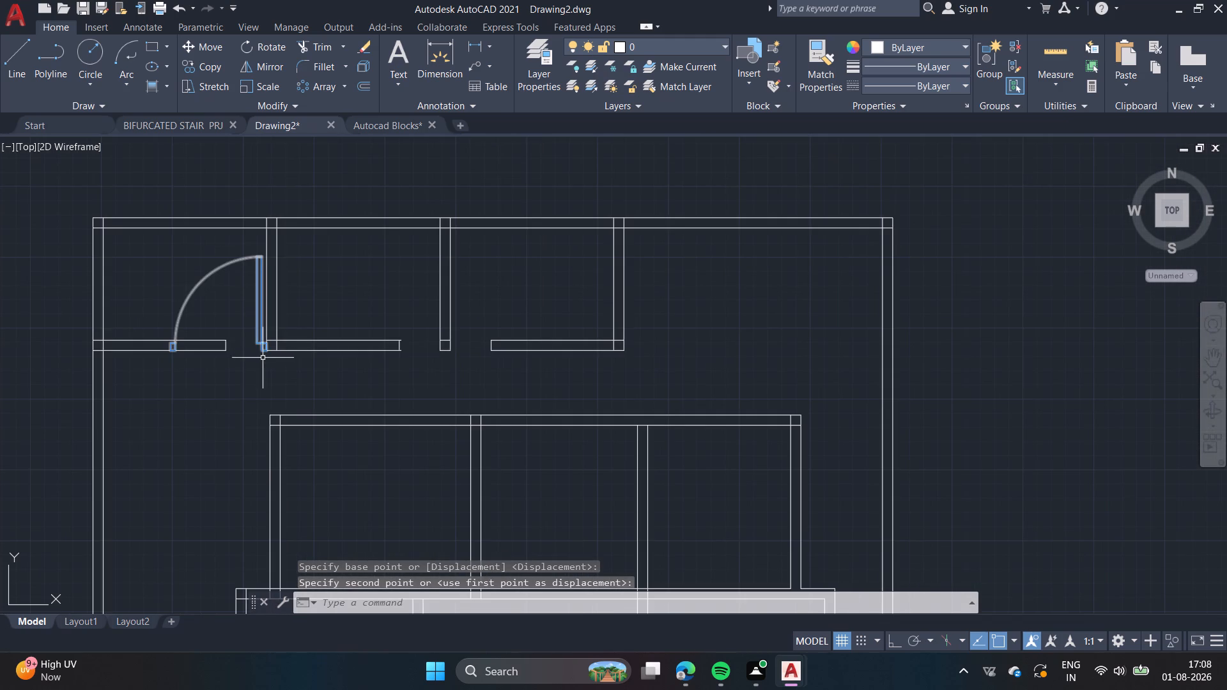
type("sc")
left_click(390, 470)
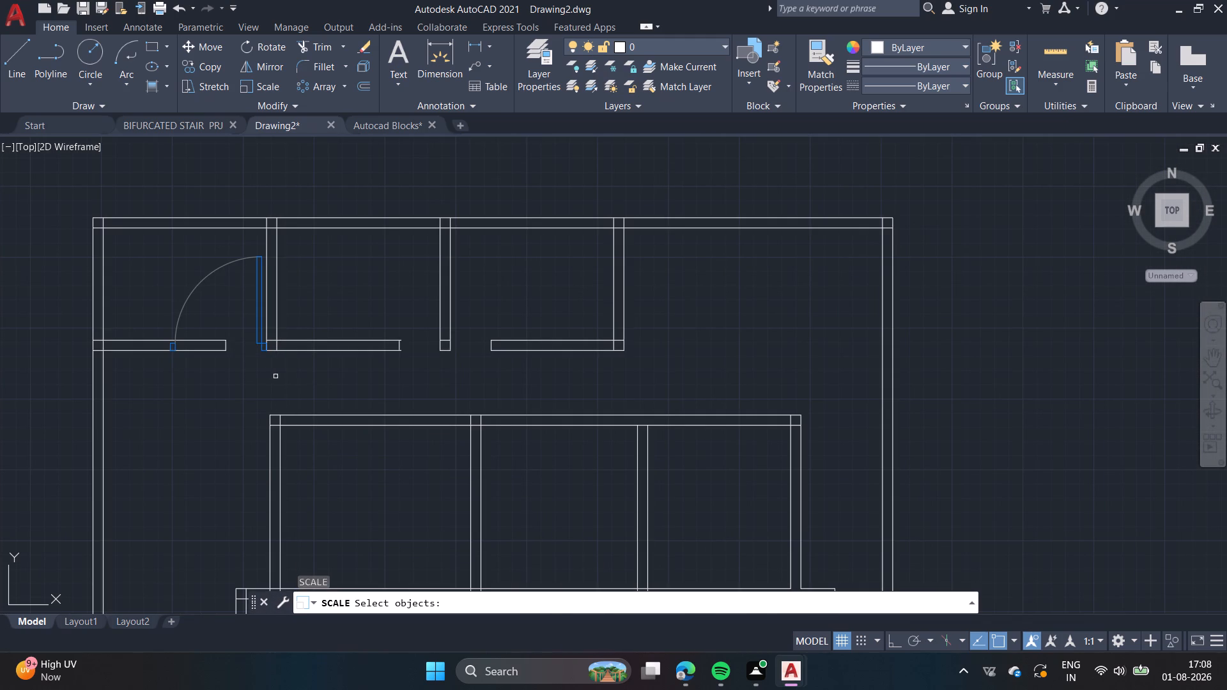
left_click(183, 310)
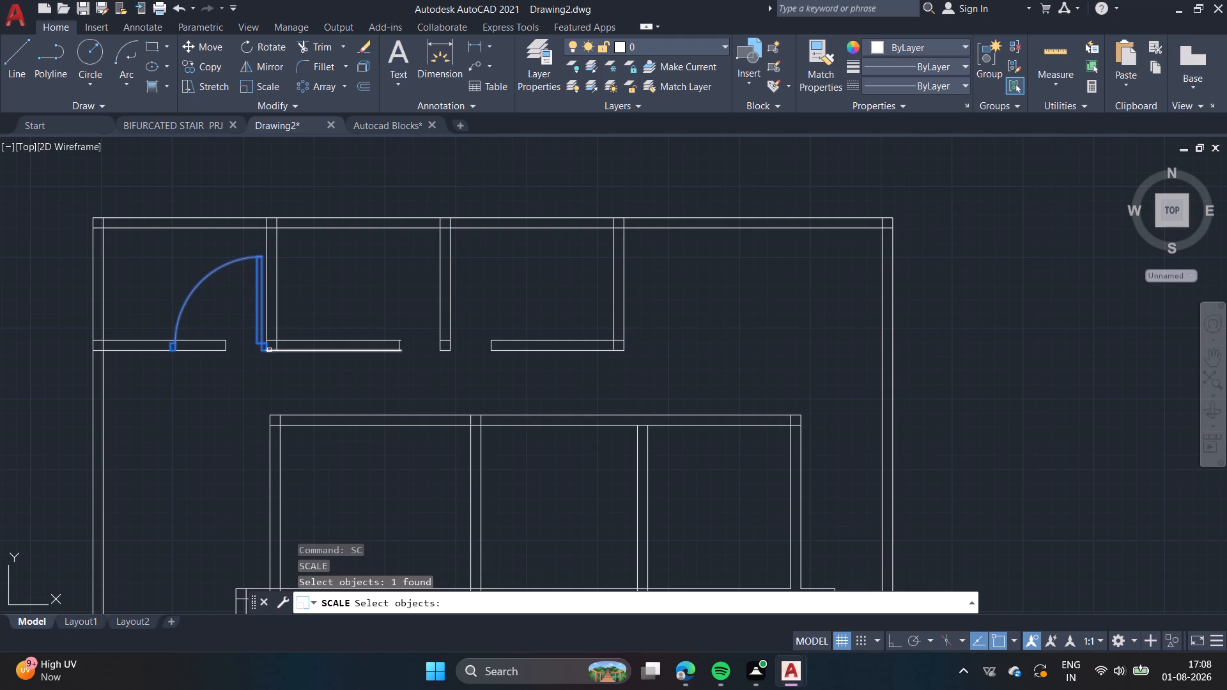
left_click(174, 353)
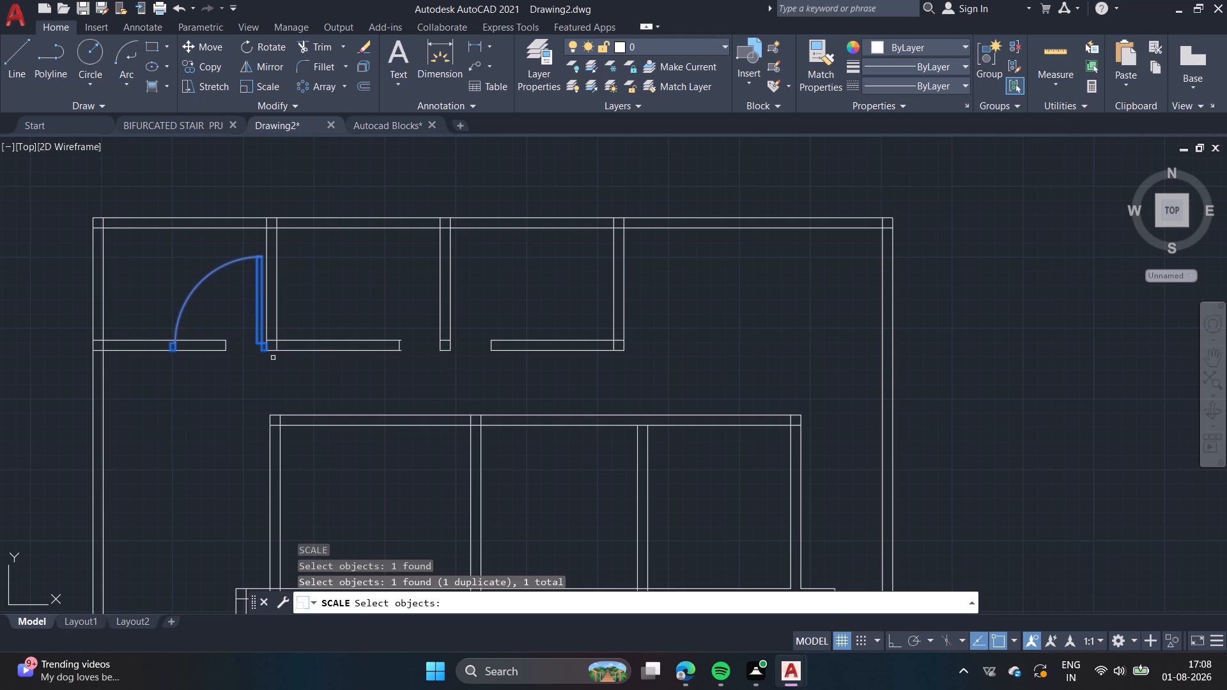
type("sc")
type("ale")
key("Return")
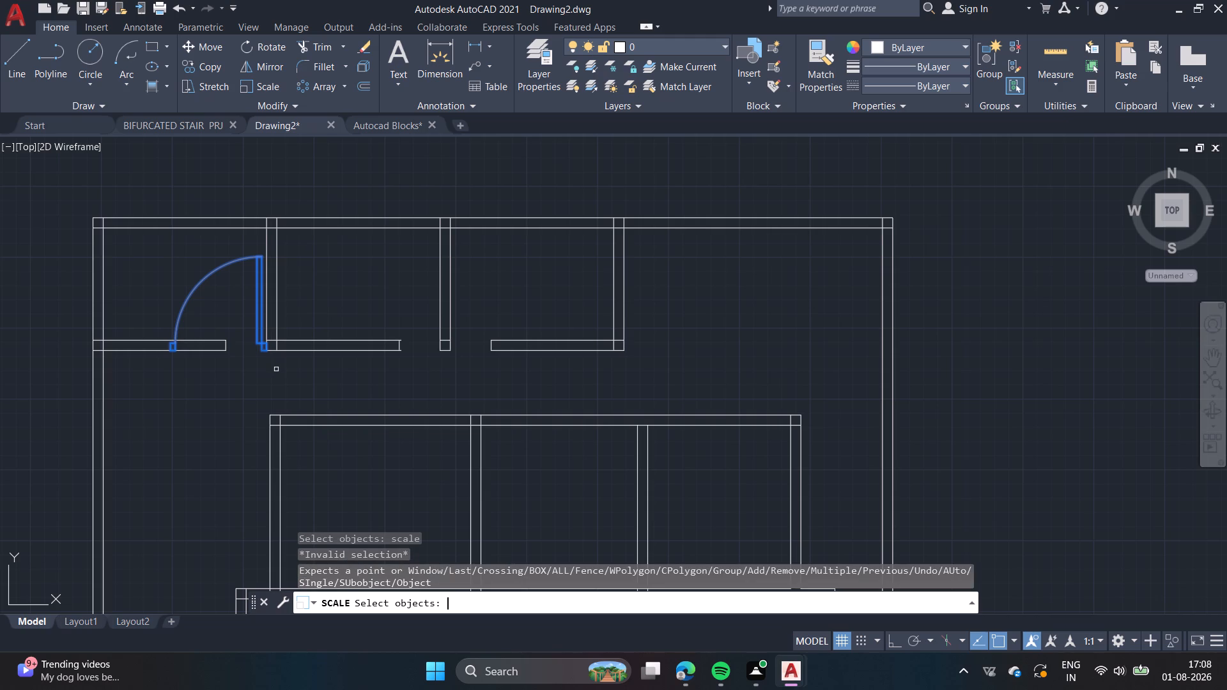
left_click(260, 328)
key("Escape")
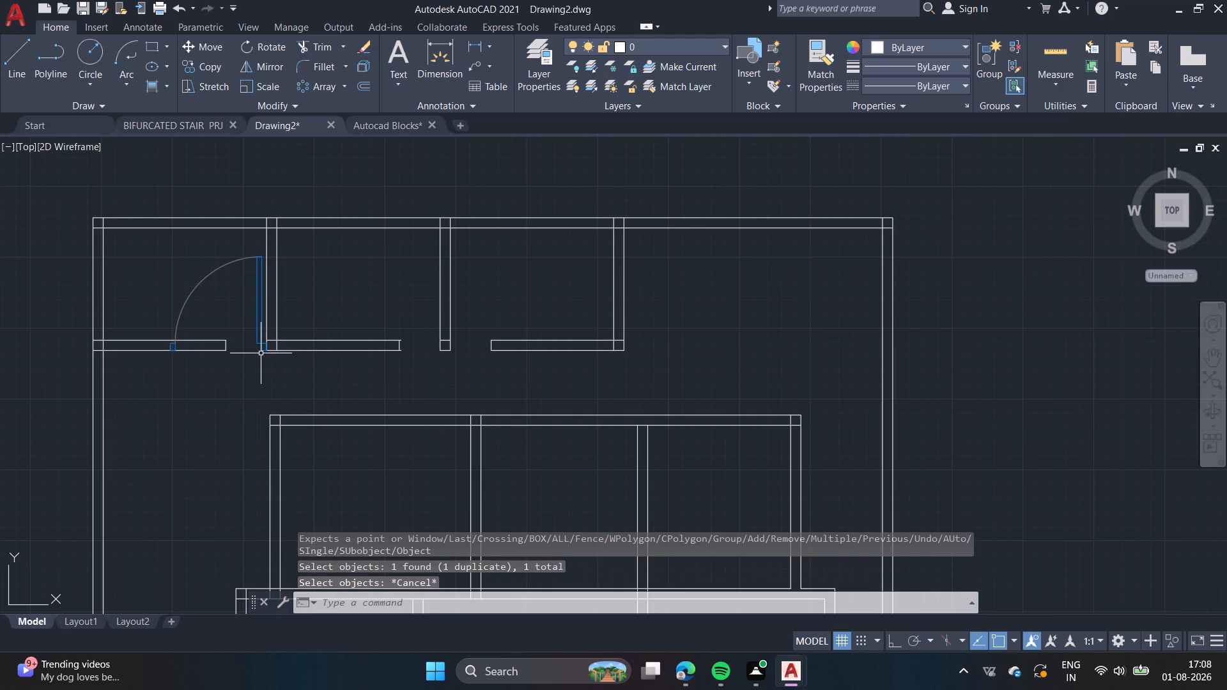
Scale the door block about its jamb corner at the partition, picking the opposite edge of the first room's opening as the scale point.
type("sc")
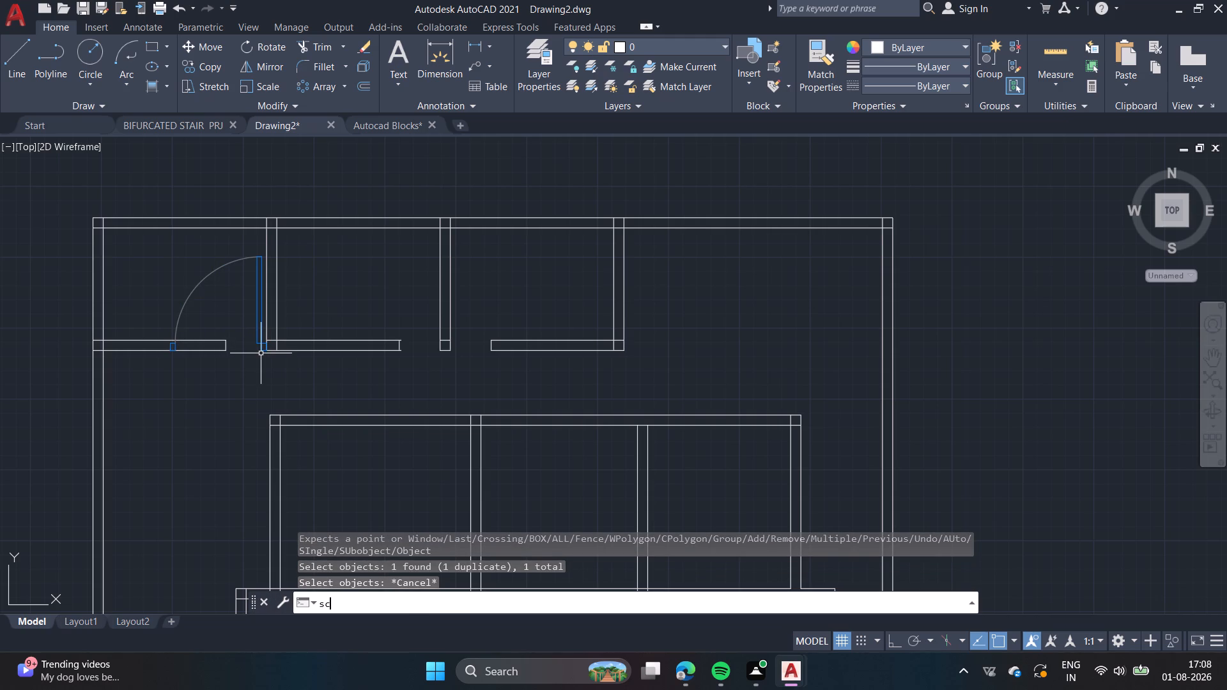
left_click(318, 462)
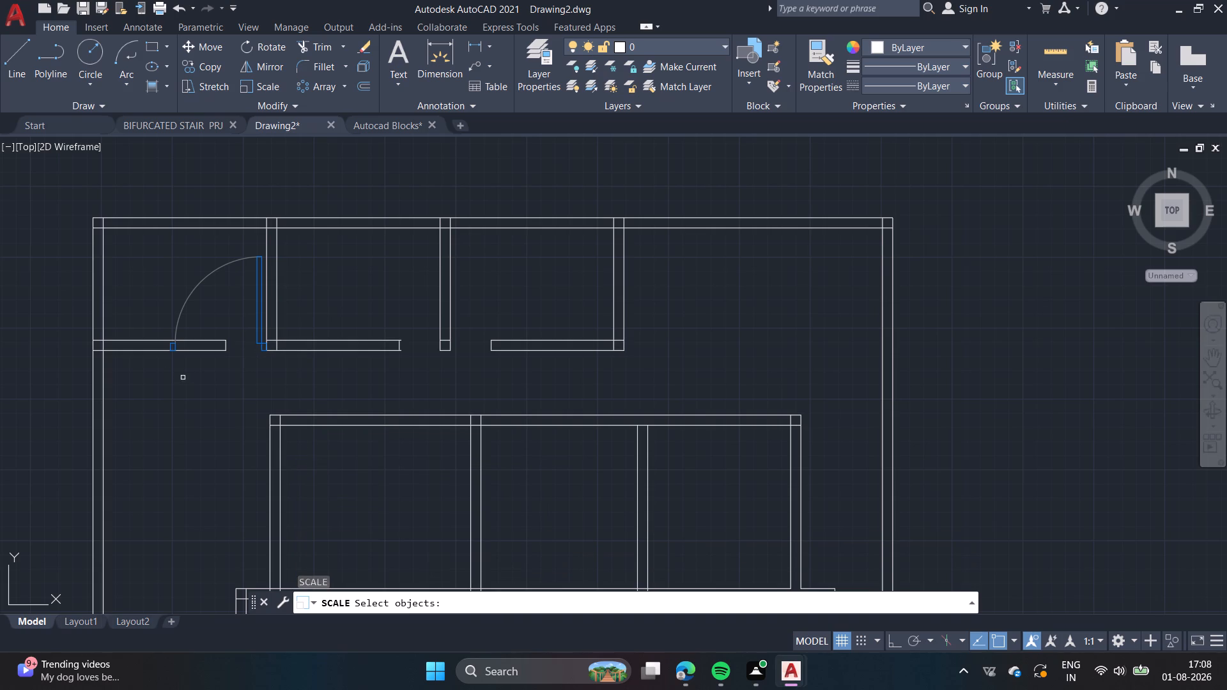
left_click(171, 347)
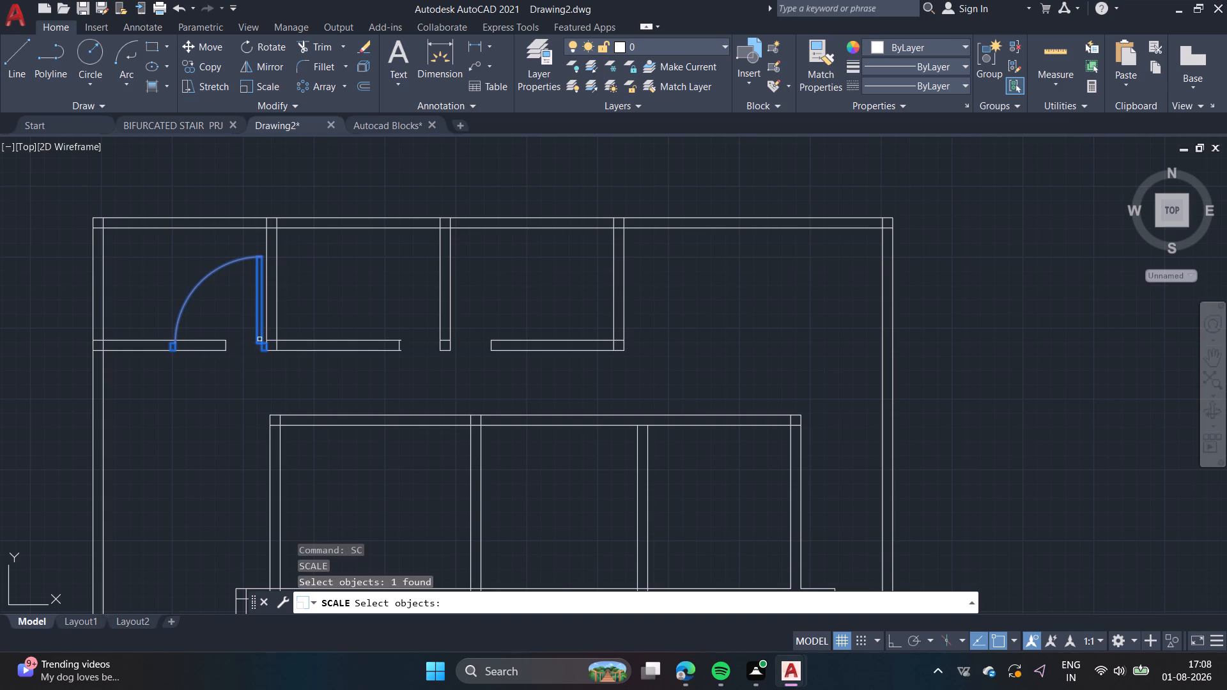
left_click(259, 339)
key("Return")
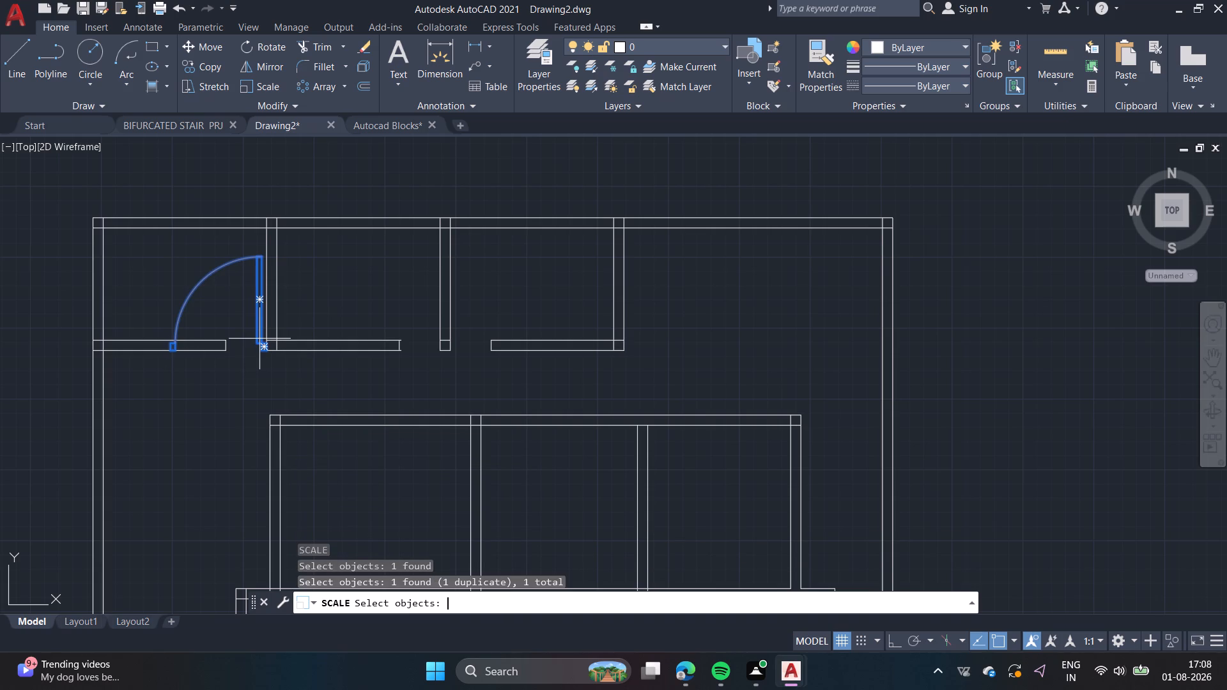
scroll(243, 355, "up", 3)
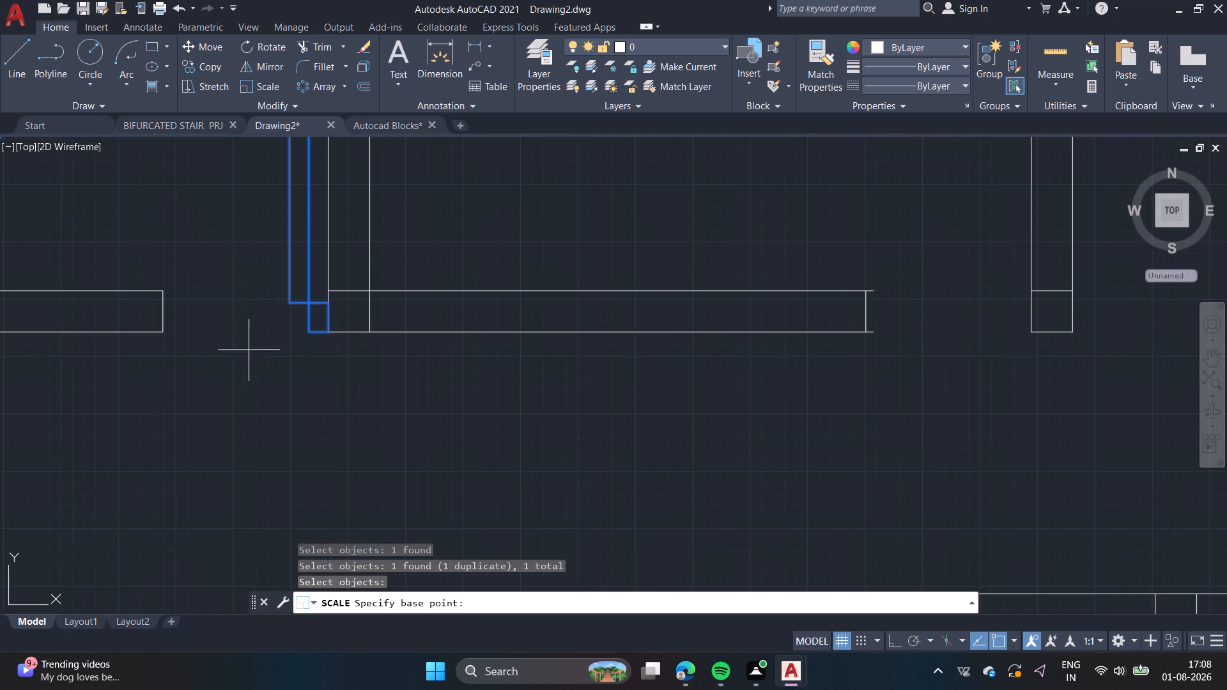
left_click(328, 330)
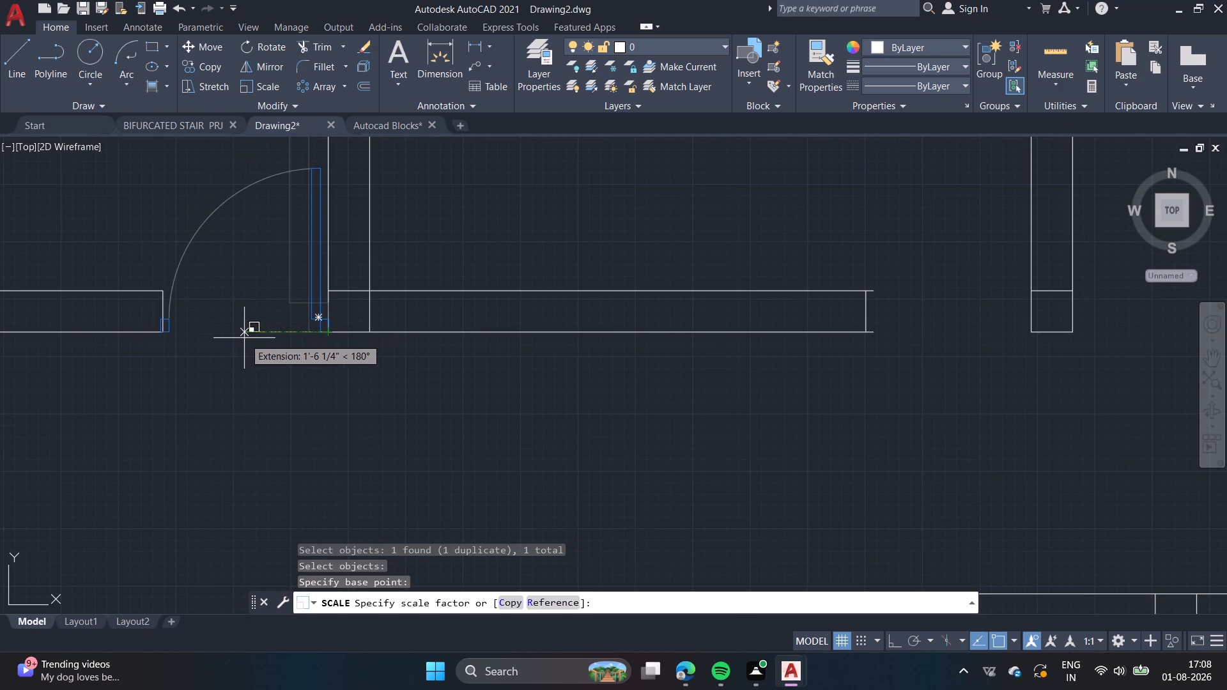
left_click(164, 334)
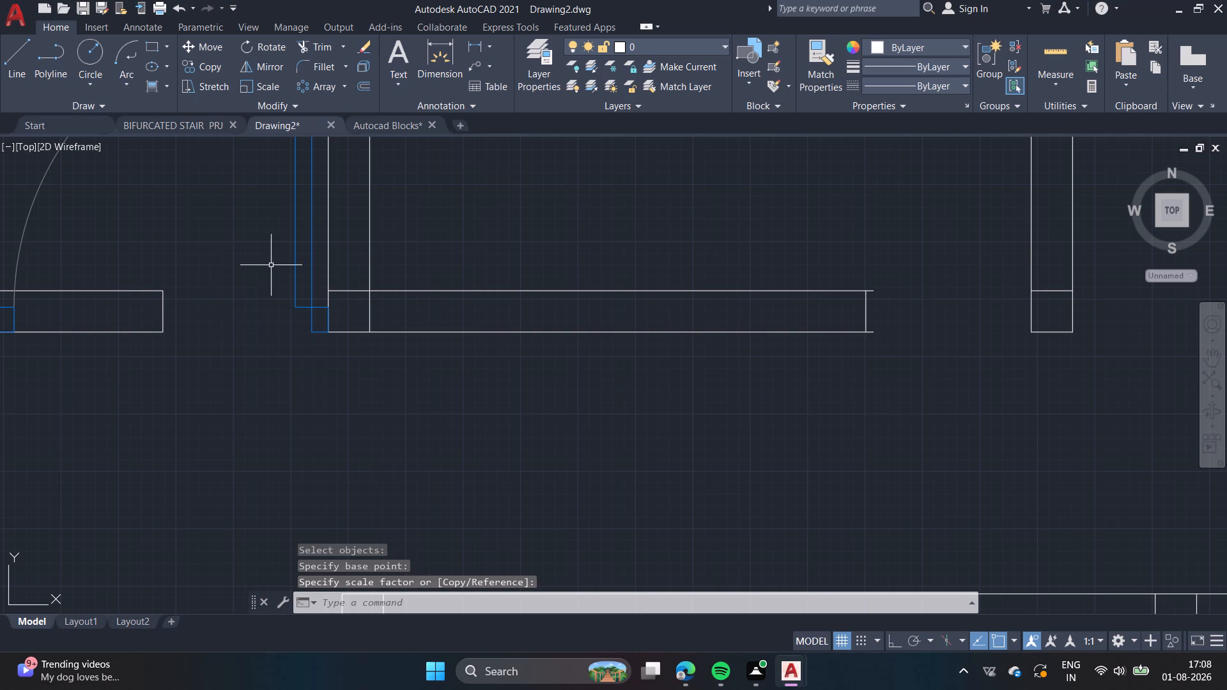
Scale the door block freehand about its lower jamb corner at the partition so it spans the first room's opening.
type("sc")
left_click(305, 460)
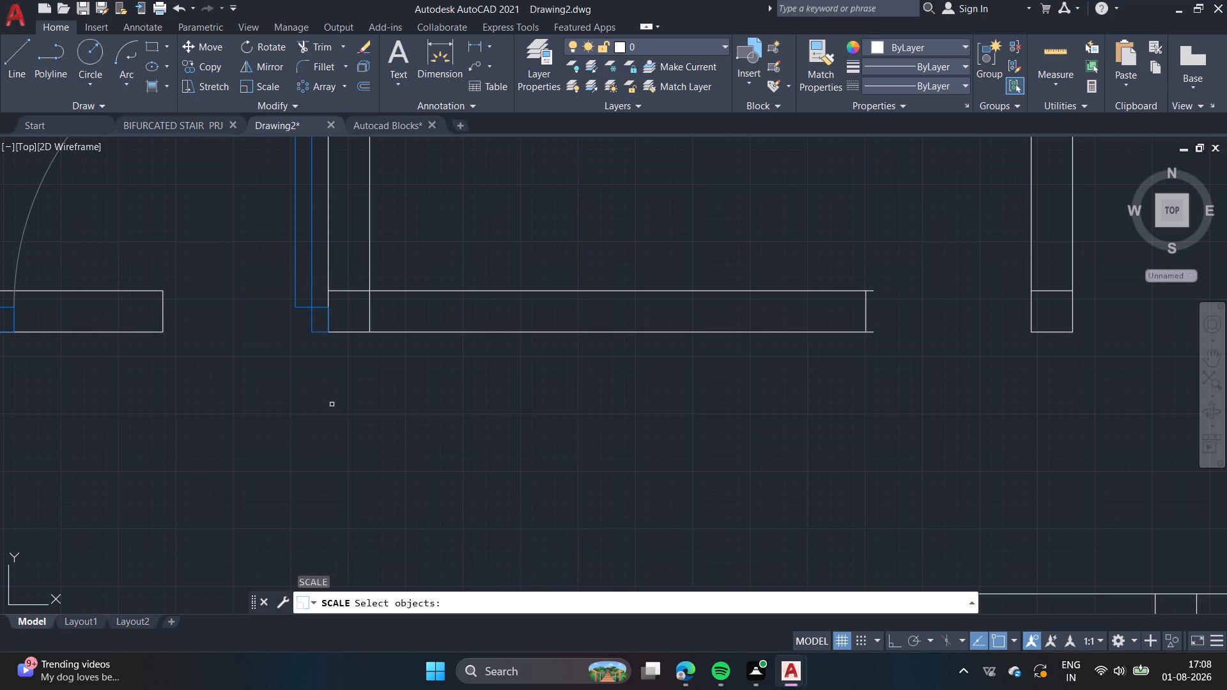
left_click(297, 307)
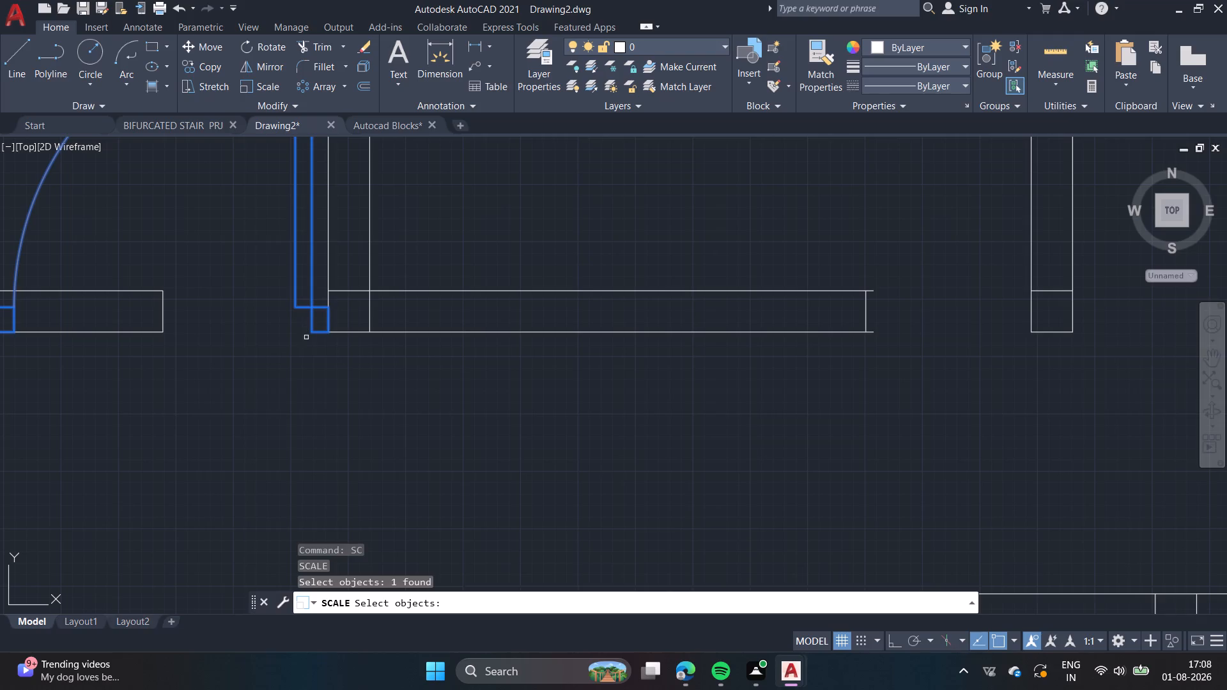
key("Return")
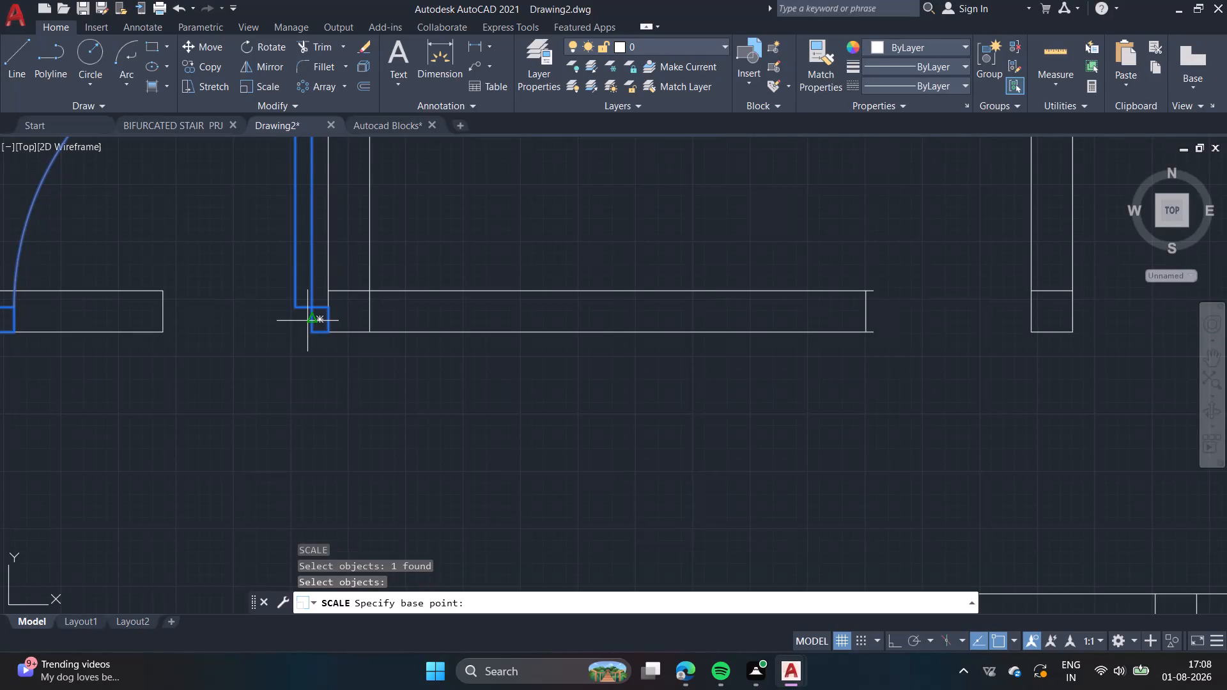
left_click(333, 330)
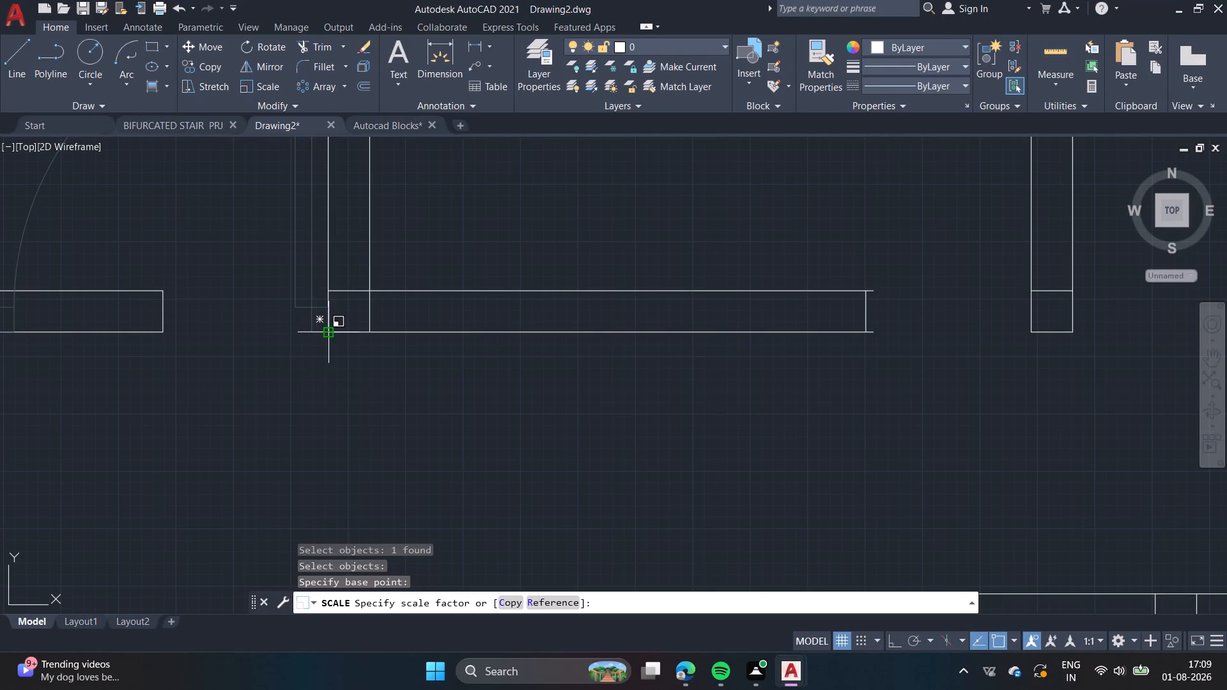
scroll(241, 337, "up", 3)
scroll(243, 337, "down", 2)
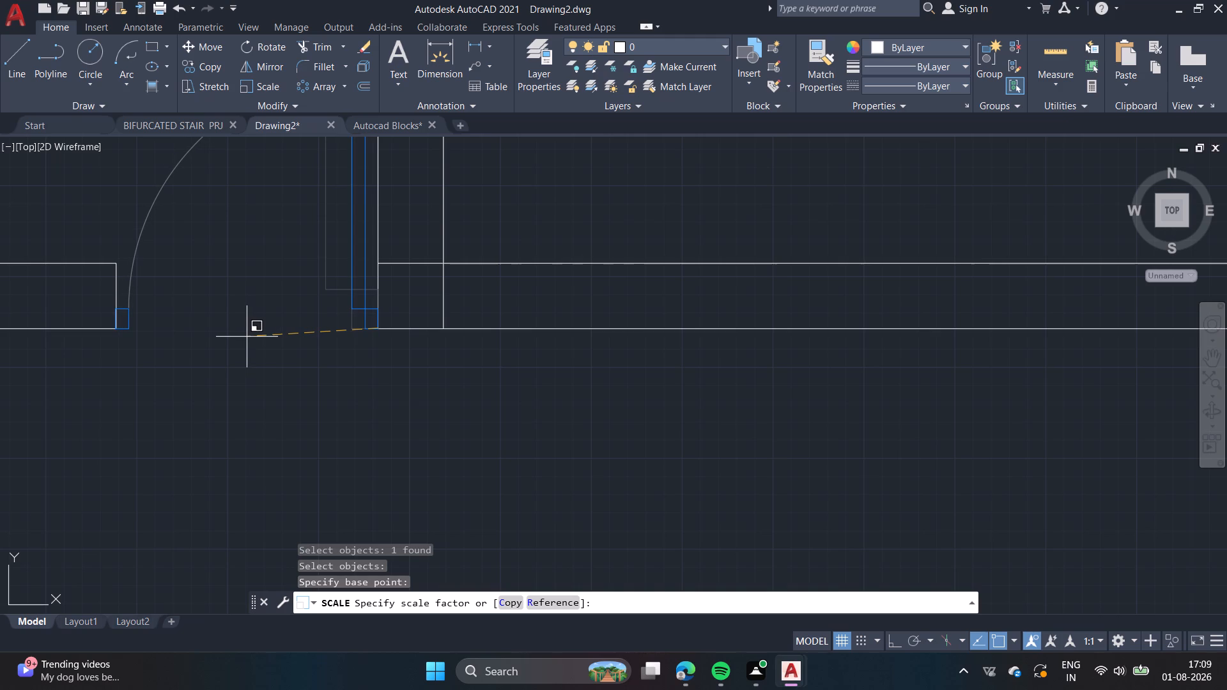
middle_click_drag(247, 337, 387, 358)
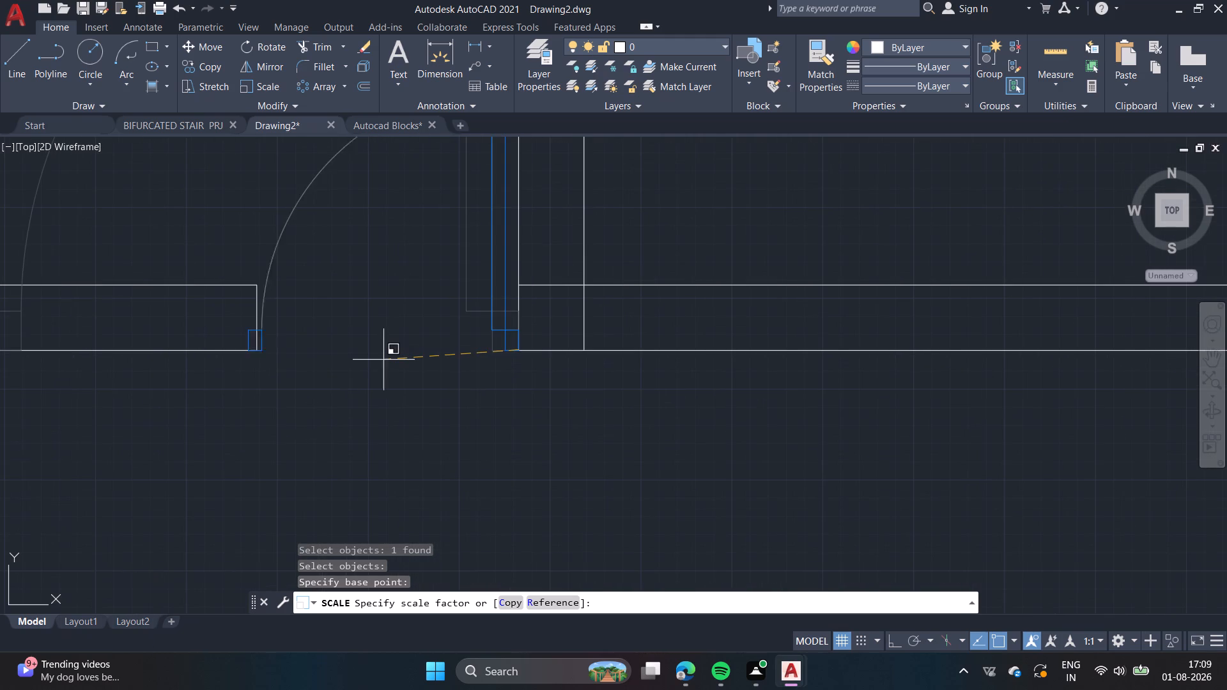
scroll(389, 360, "up", 3)
middle_click_drag(390, 360, 768, 408)
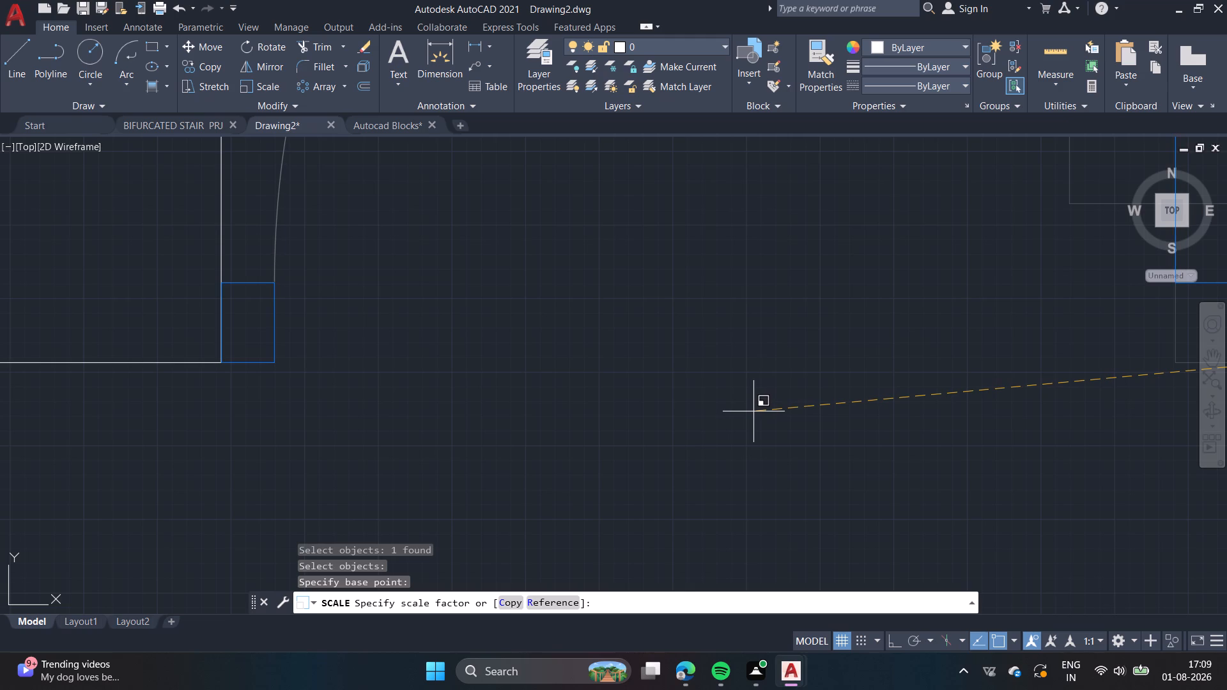
left_click(753, 411)
Copy the door block by its hinge-side jamb's lower corner to the second room's opening, at the lower corner of its partition with the third room.
scroll(753, 412, "down", 4)
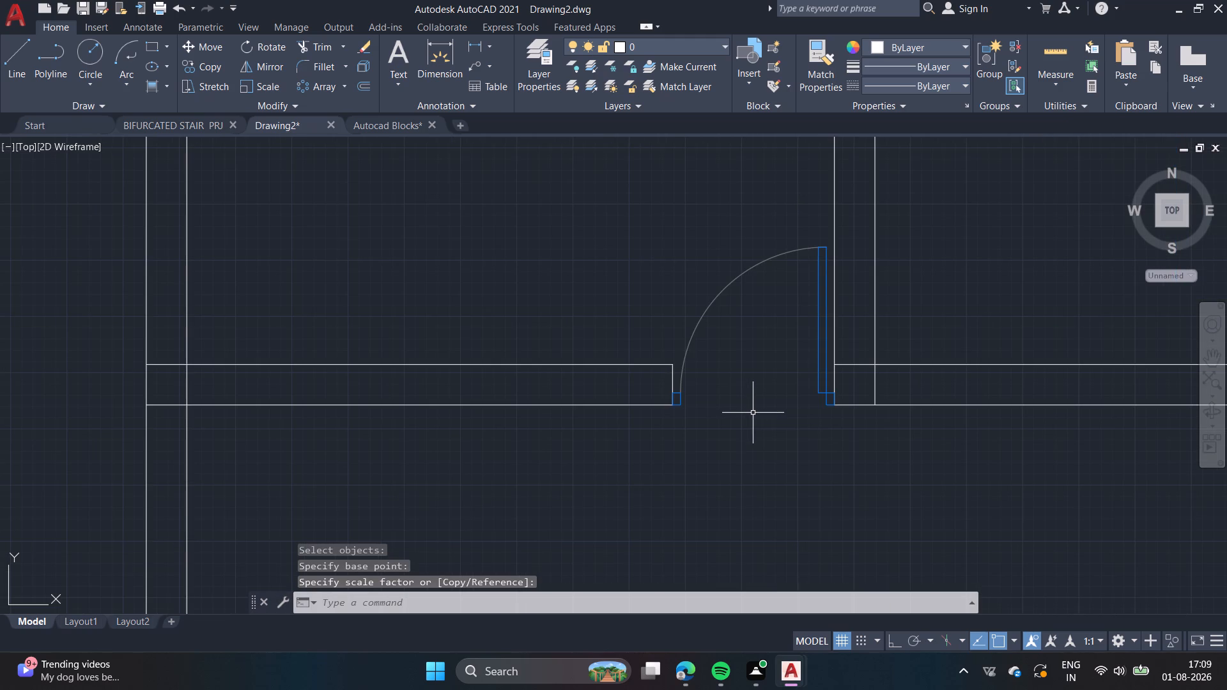
scroll(781, 433, "down", 2)
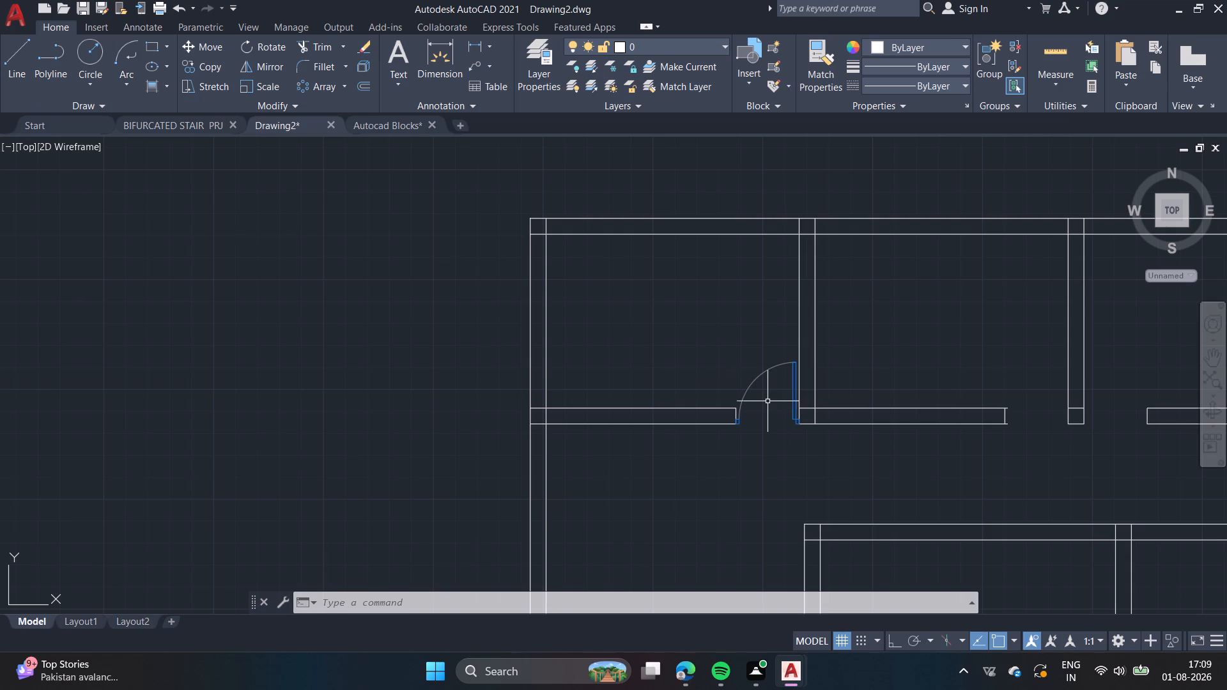
left_click(794, 367)
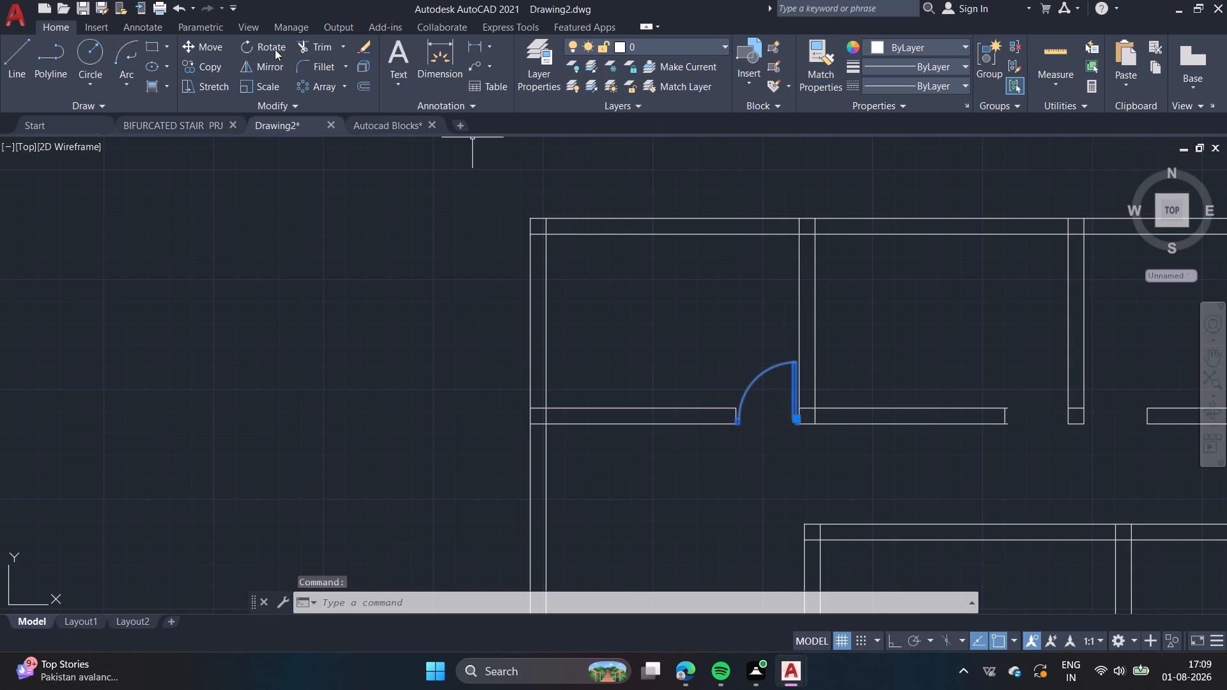
left_click(206, 66)
scroll(830, 445, "up", 3)
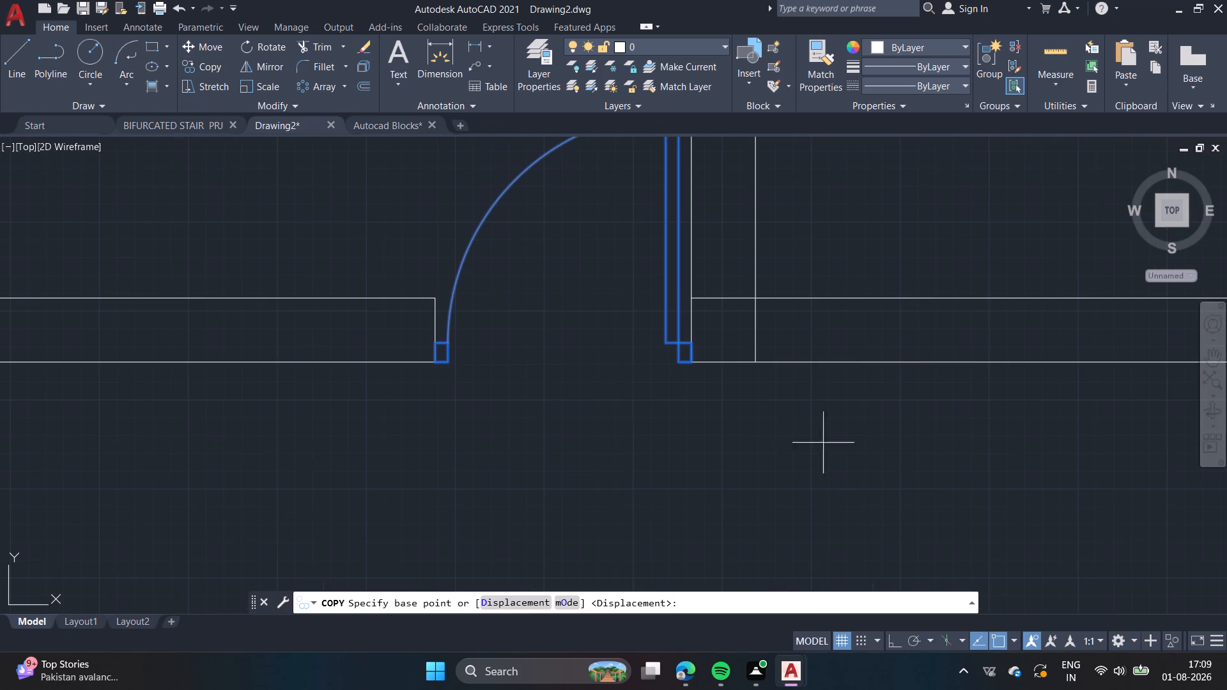
left_click(691, 363)
scroll(723, 369, "down", 5)
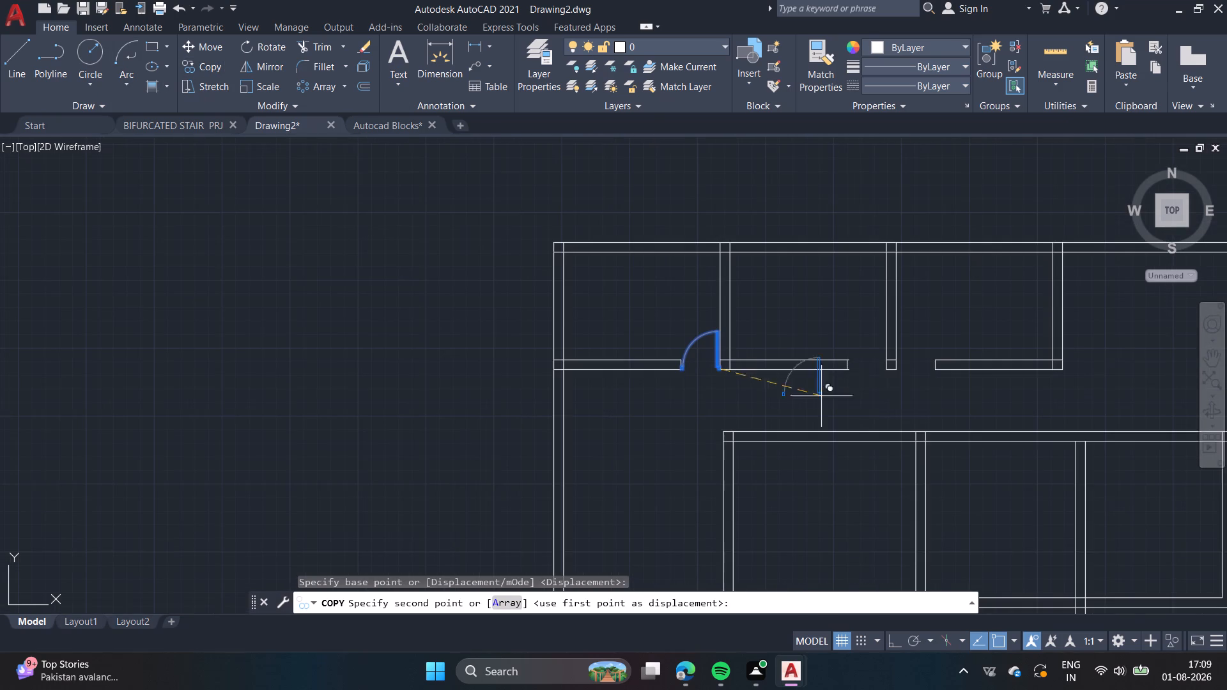
middle_click_drag(908, 392, 728, 415)
scroll(693, 389, "up", 5)
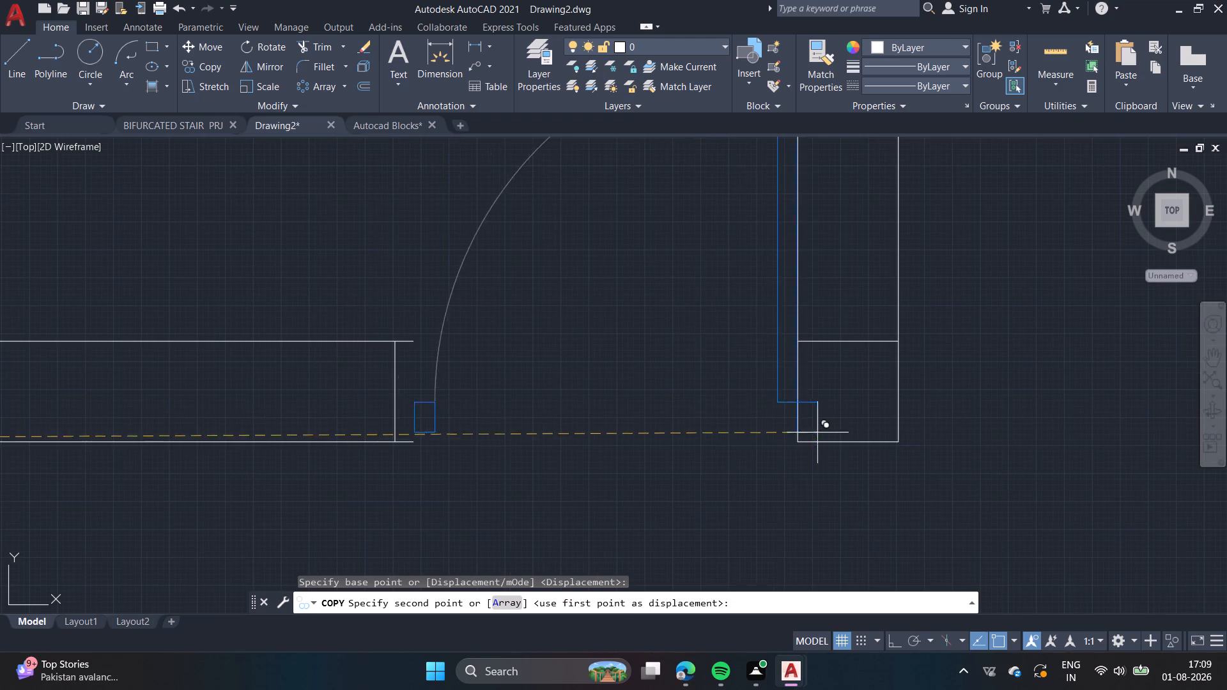
left_click(799, 443)
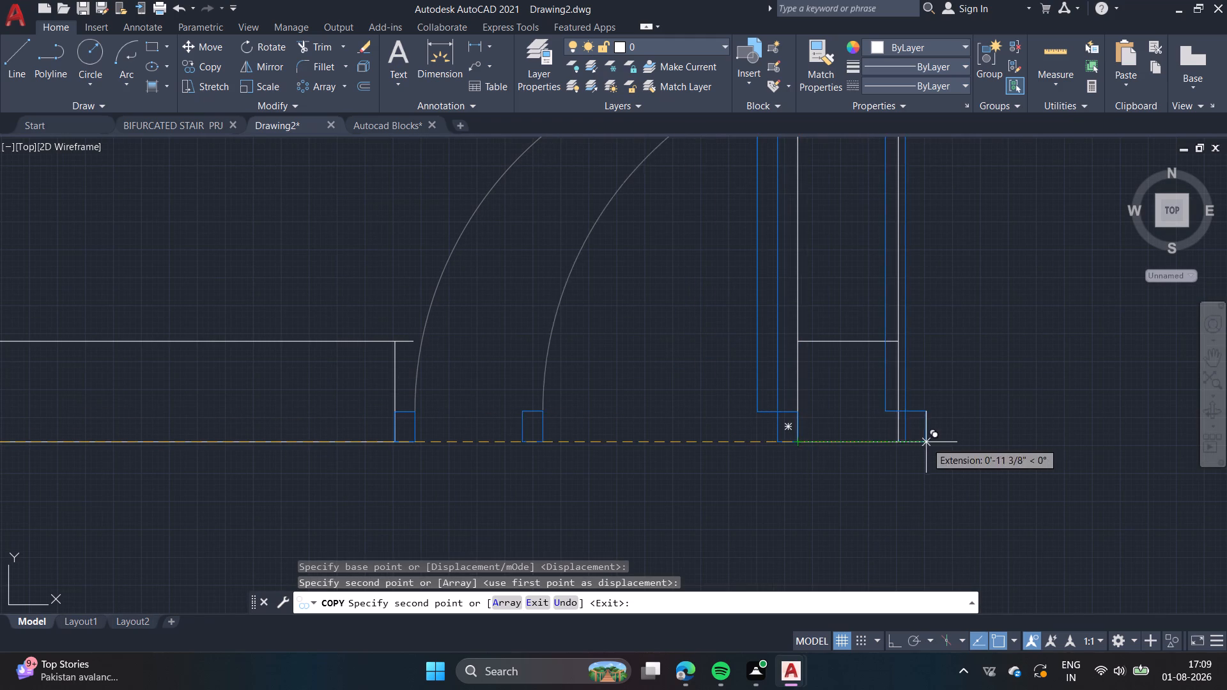
Place another copy of the door block in the third room's opening, with its hinge-side jamb corner at the wall end opposite the partition.
middle_click_drag(934, 439, 658, 458)
scroll(779, 466, "down", 1)
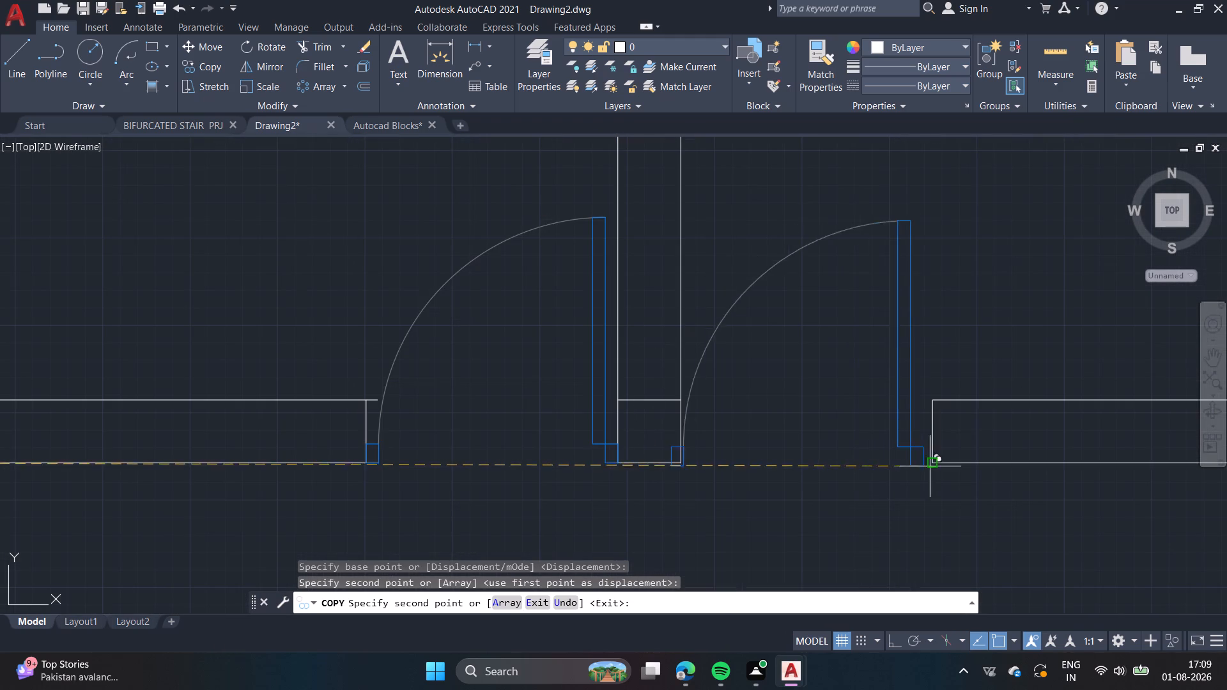
scroll(930, 468, "up", 4)
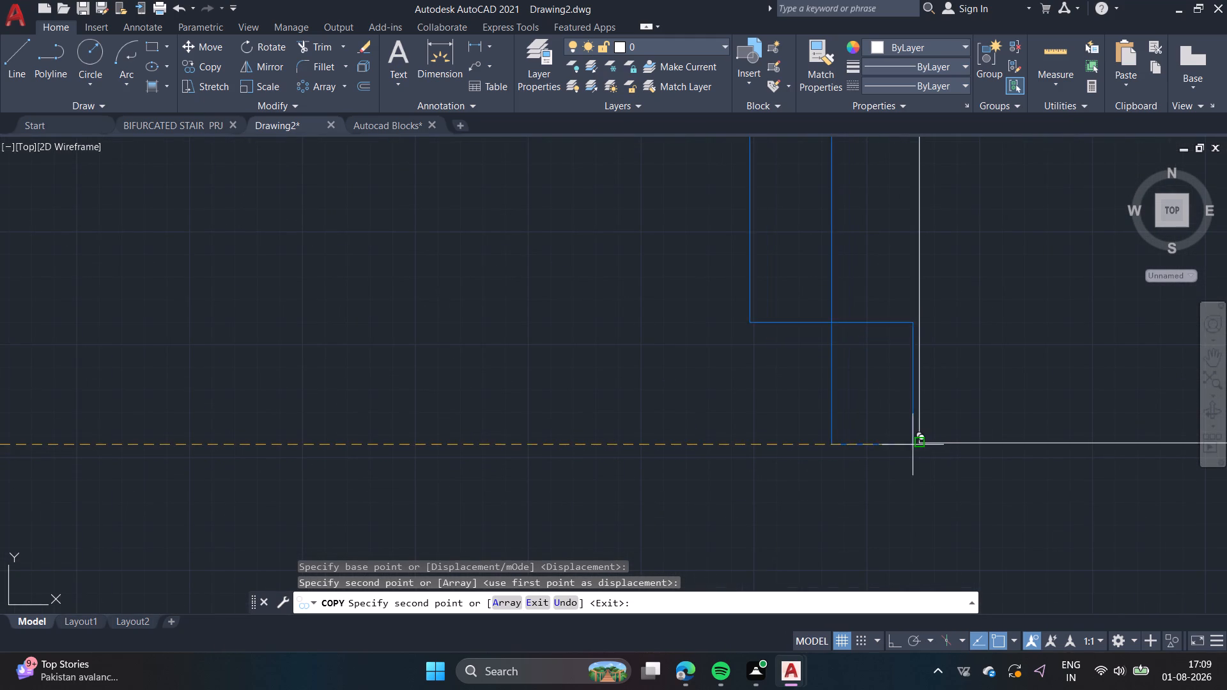
left_click(919, 445)
scroll(919, 445, "down", 4)
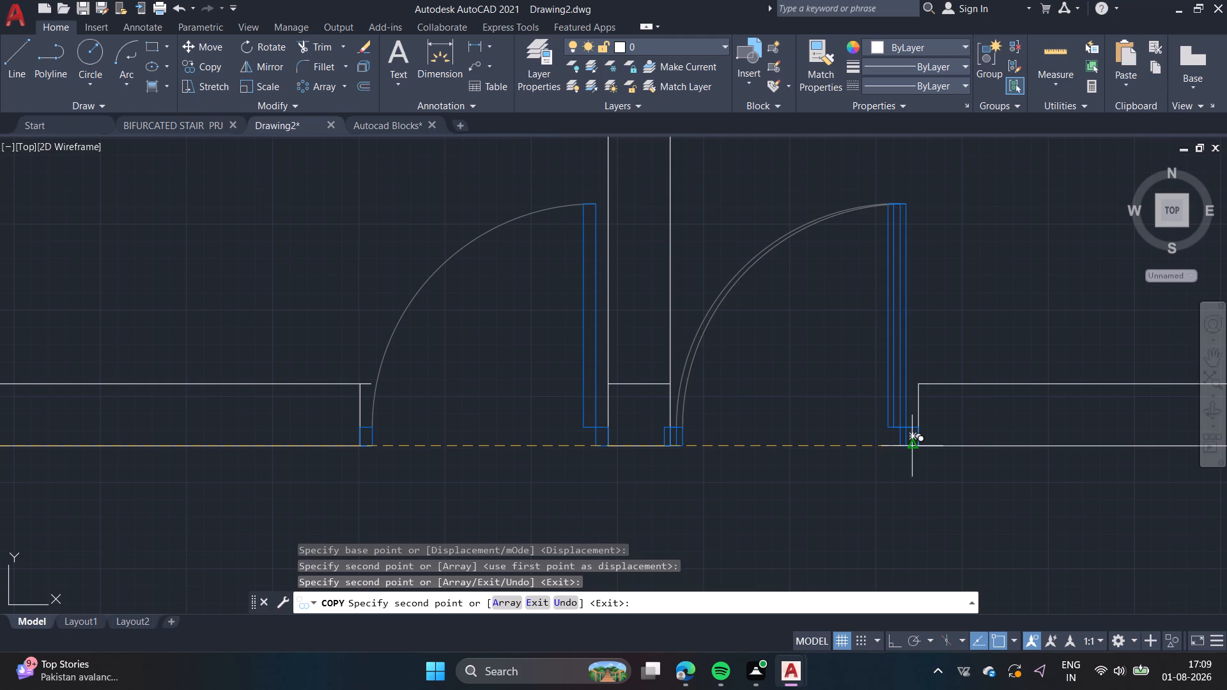
key("Escape")
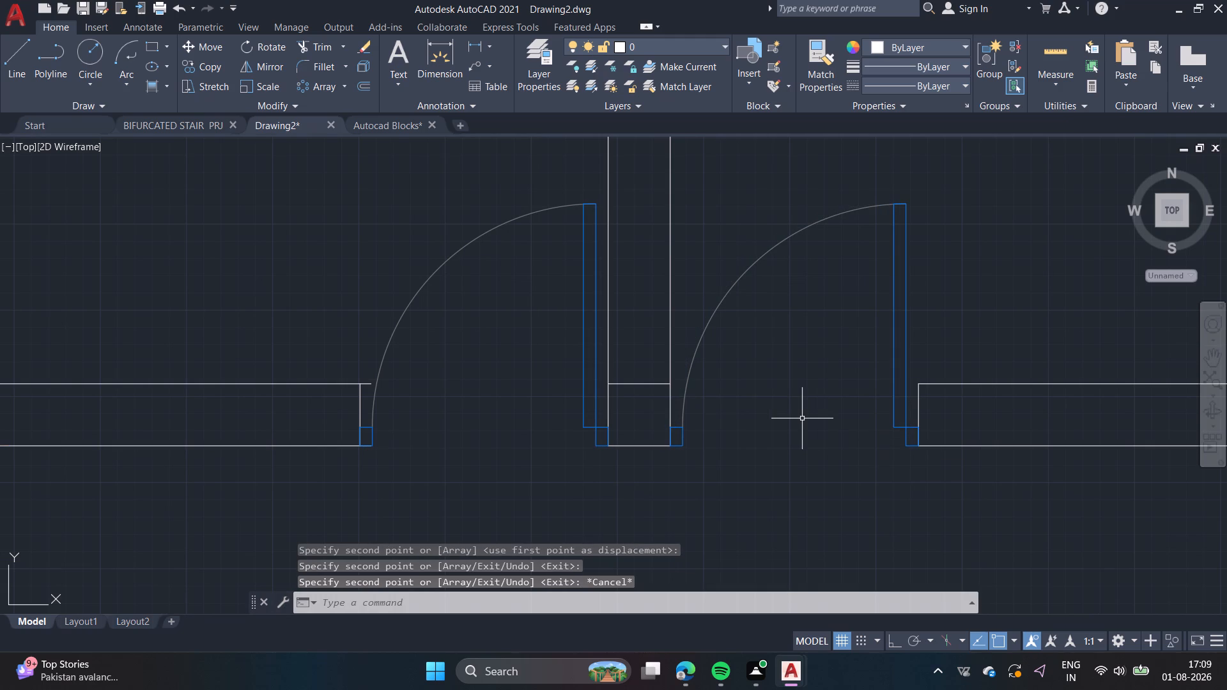
Trim the upper wall line stub projecting into the second room's door opening.
left_click(316, 51)
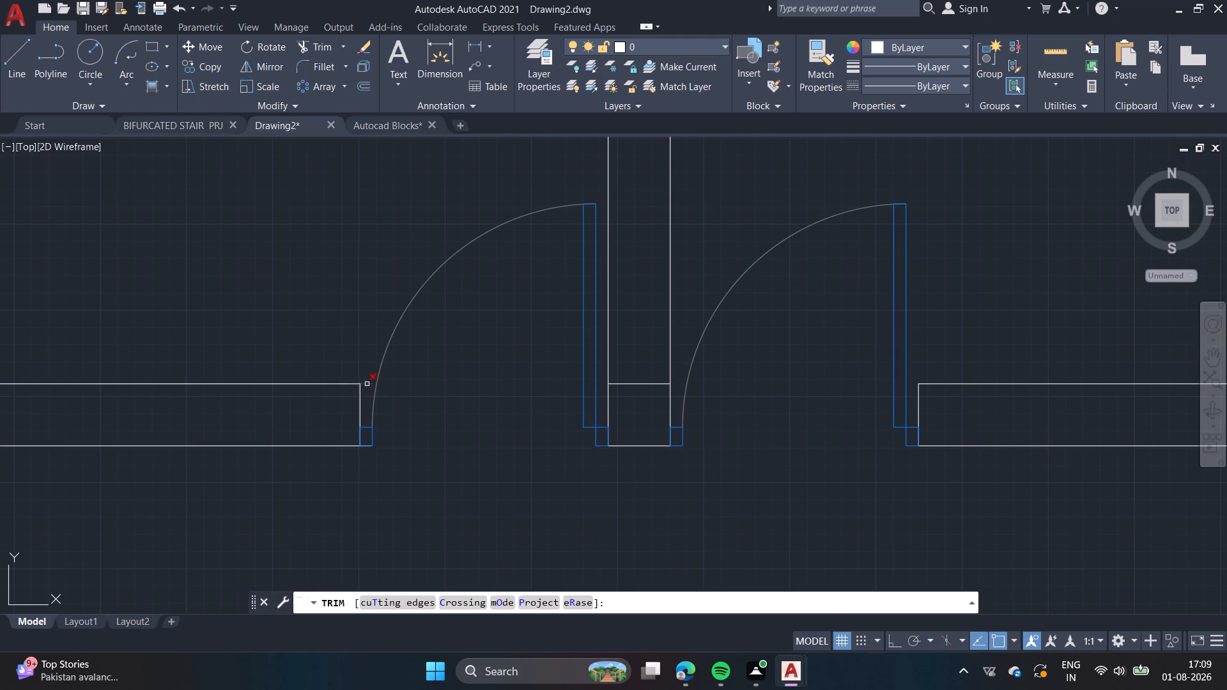
left_click(366, 384)
key("Escape")
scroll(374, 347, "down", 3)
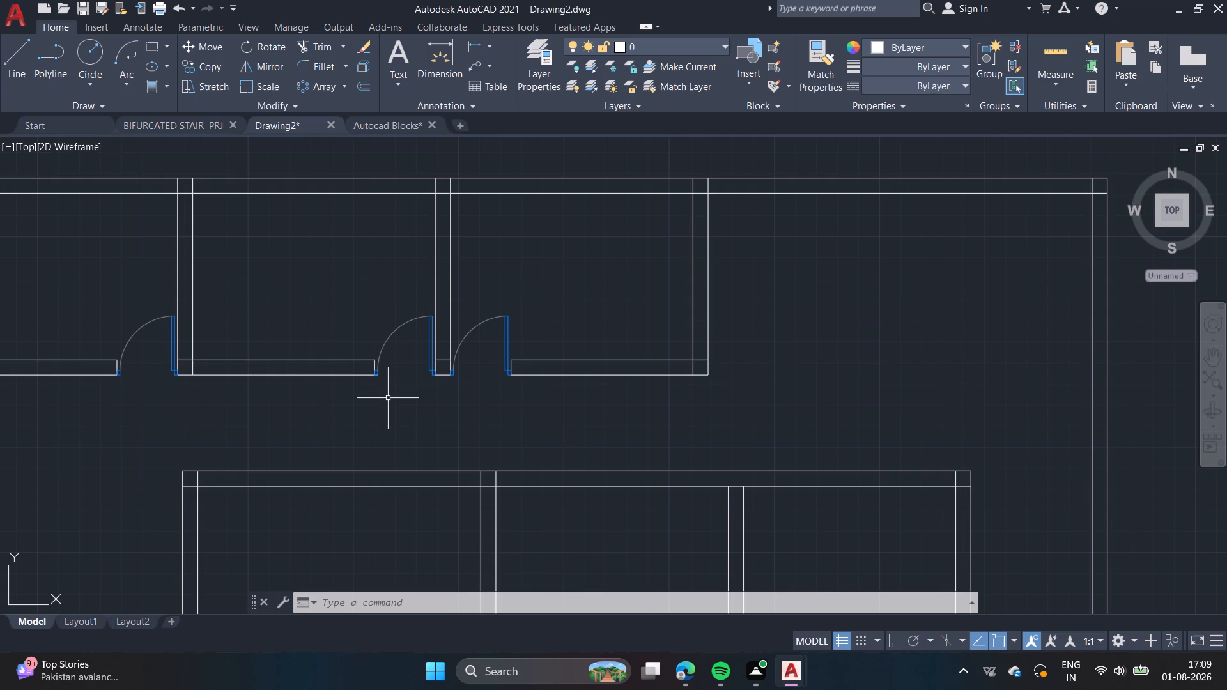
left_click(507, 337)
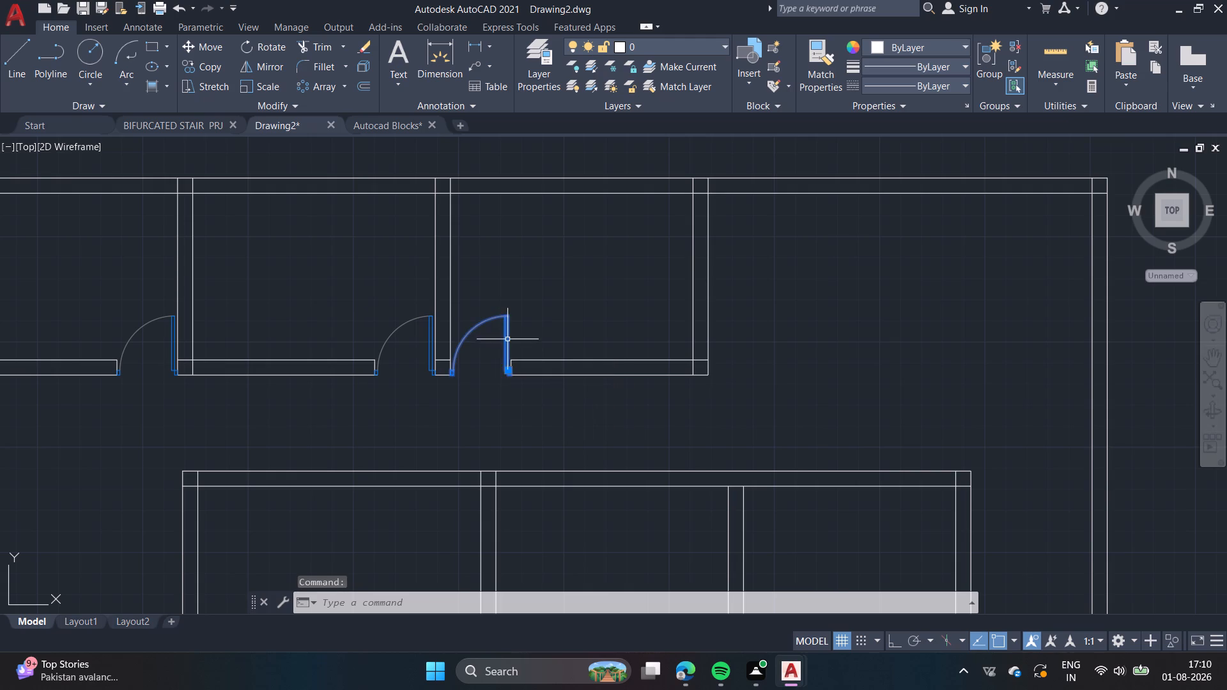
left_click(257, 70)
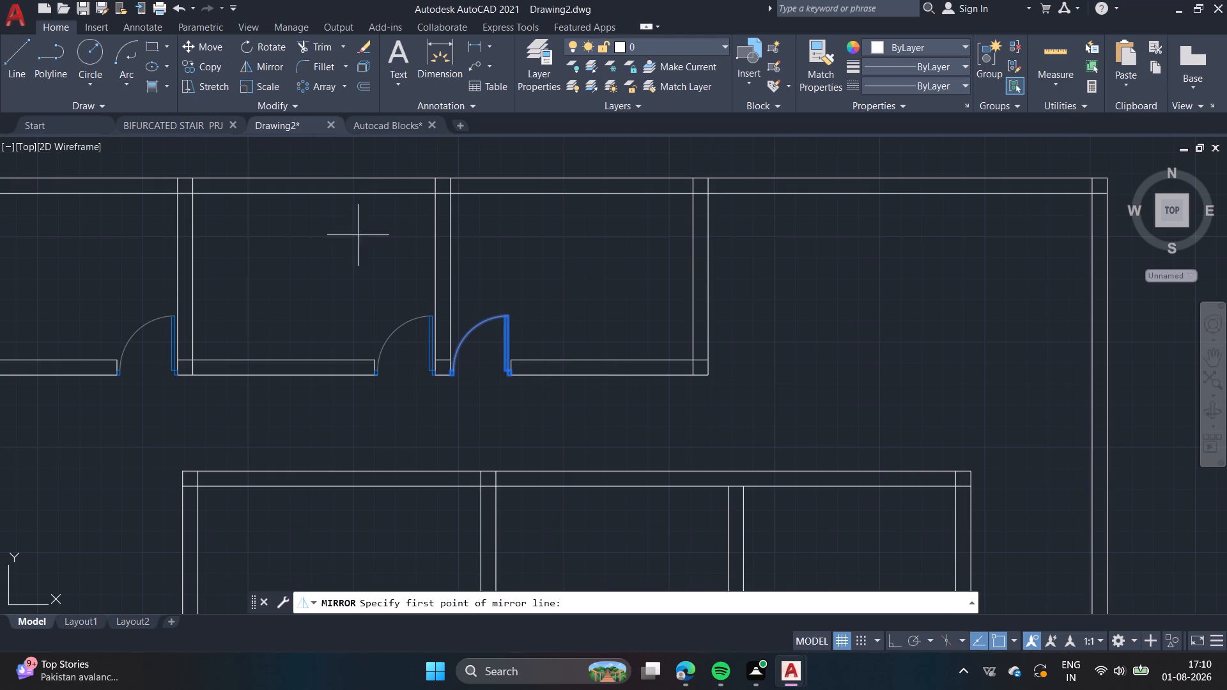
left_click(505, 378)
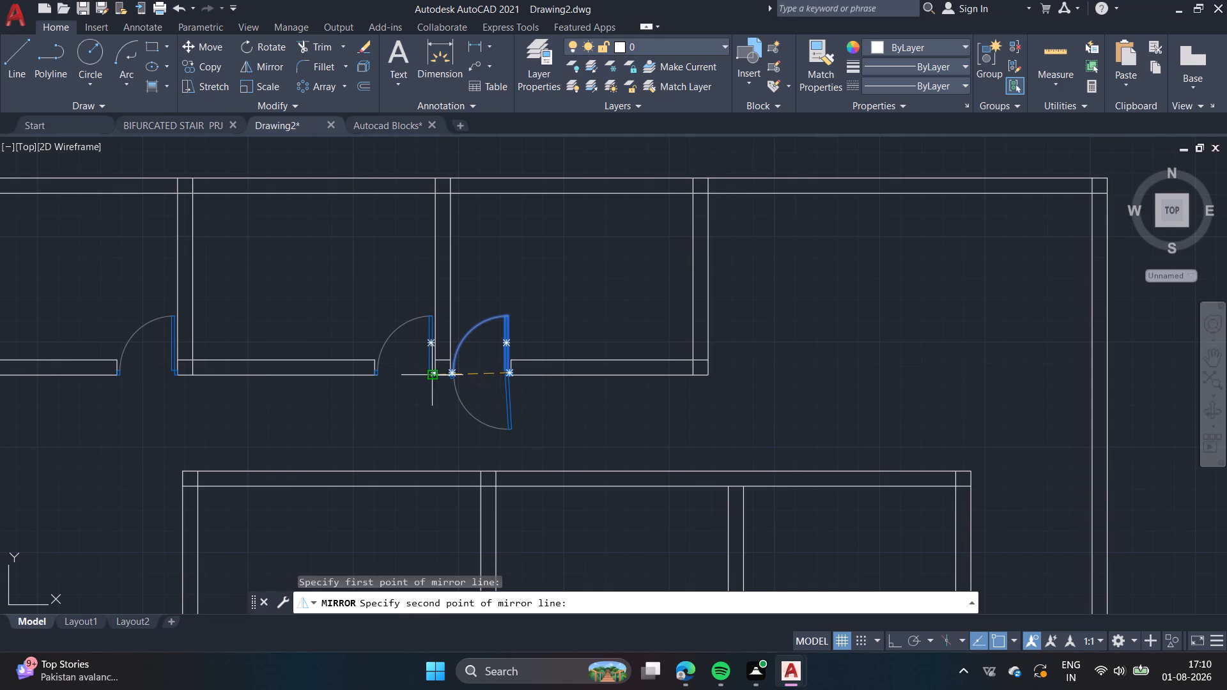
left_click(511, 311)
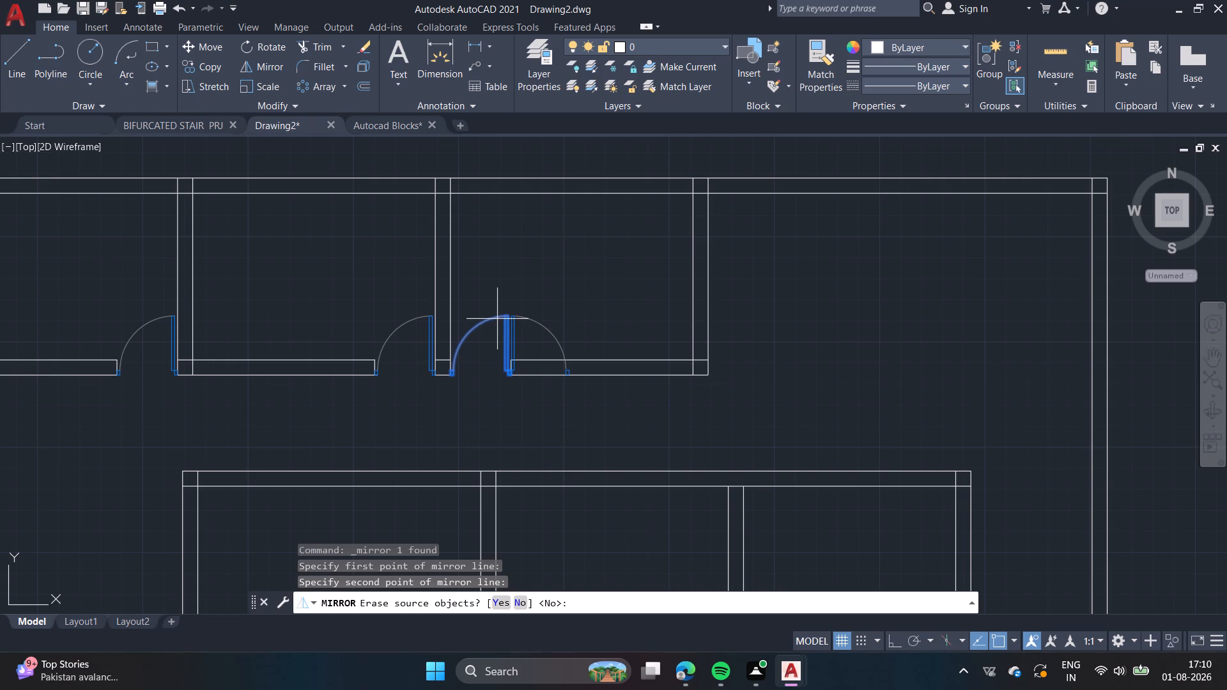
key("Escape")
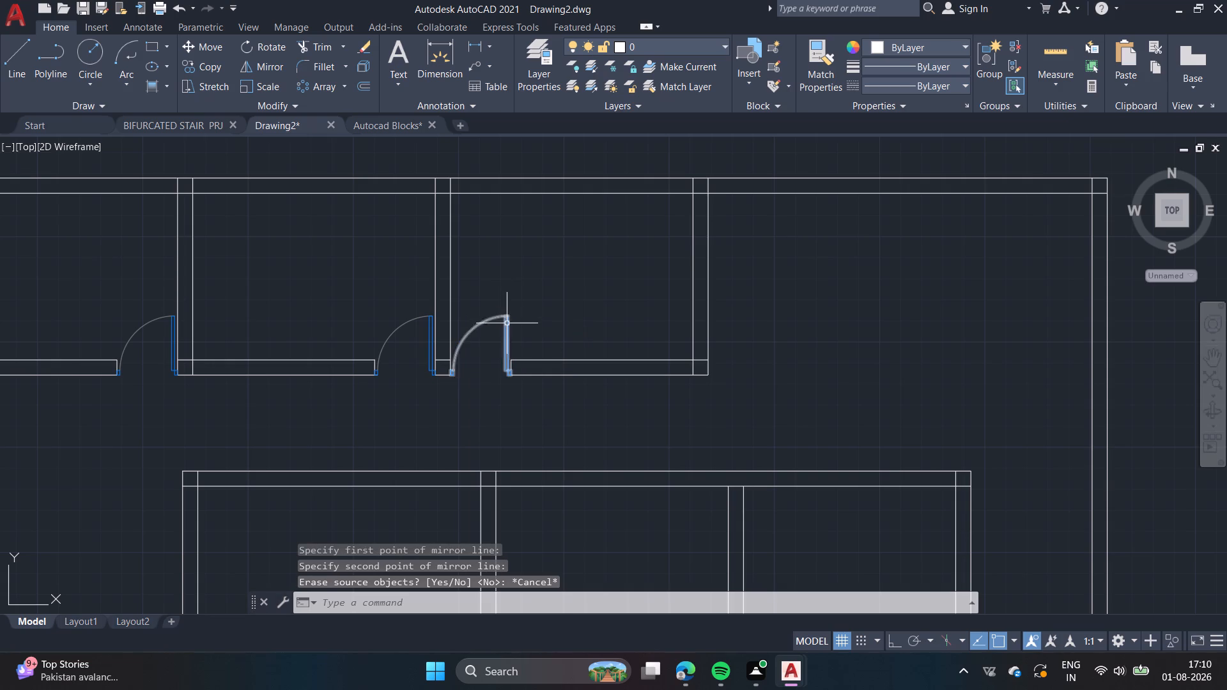
Mirror the third room's door about a vertical line through its hinge-side jamb and delete the original door.
left_click(508, 354)
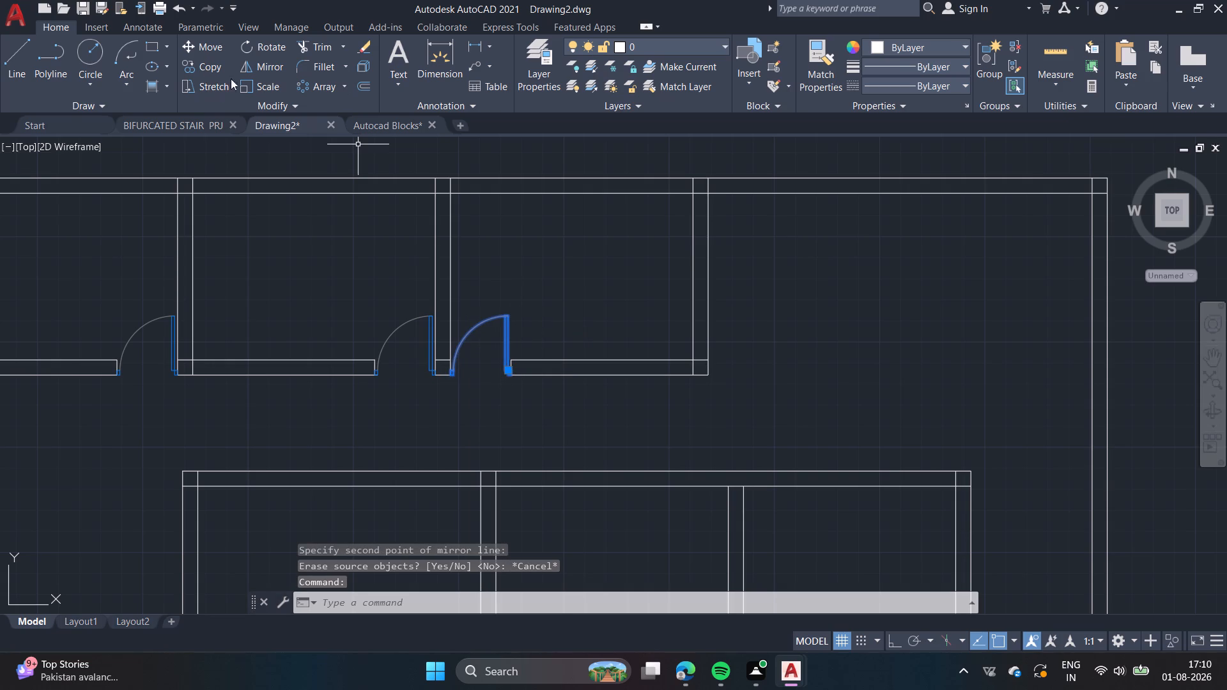
left_click(244, 66)
left_click(512, 373)
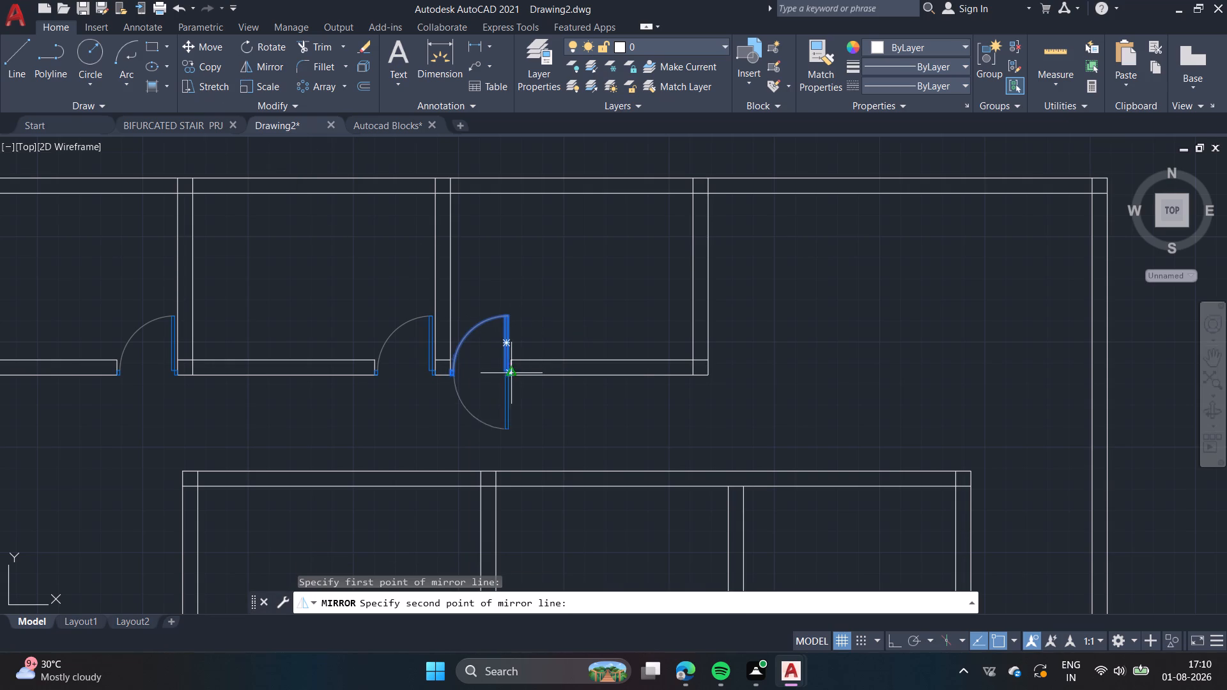
left_click(509, 243)
key("space")
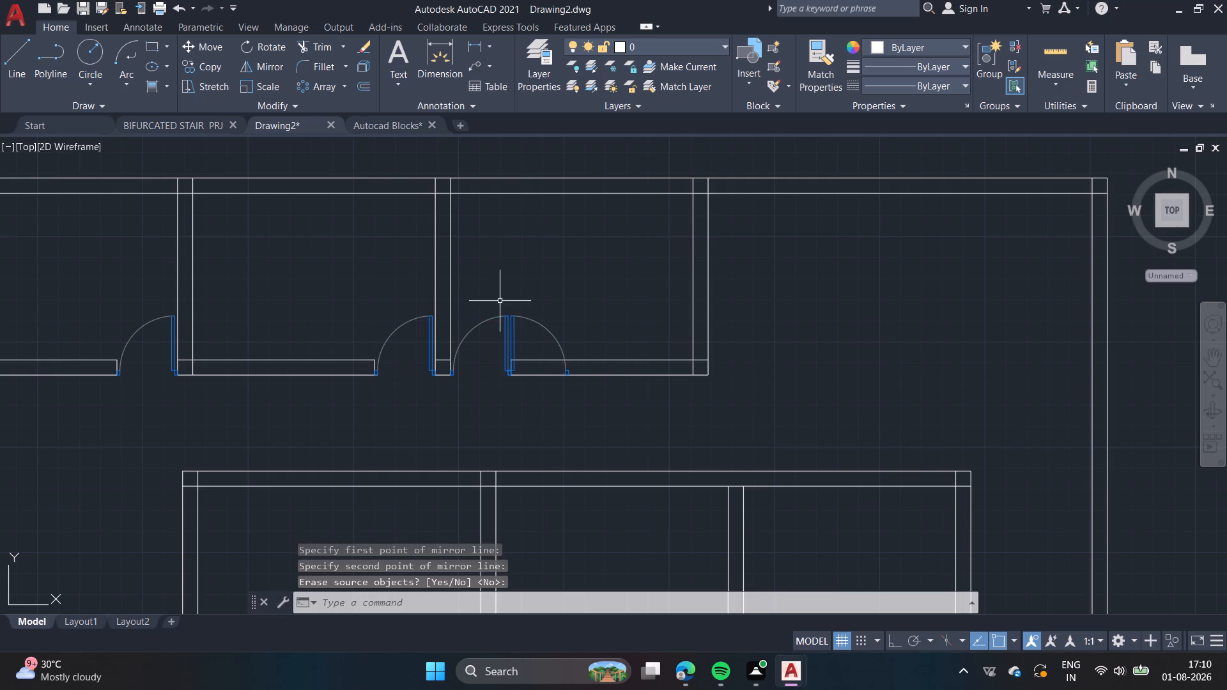
left_click(496, 318)
key("Delete")
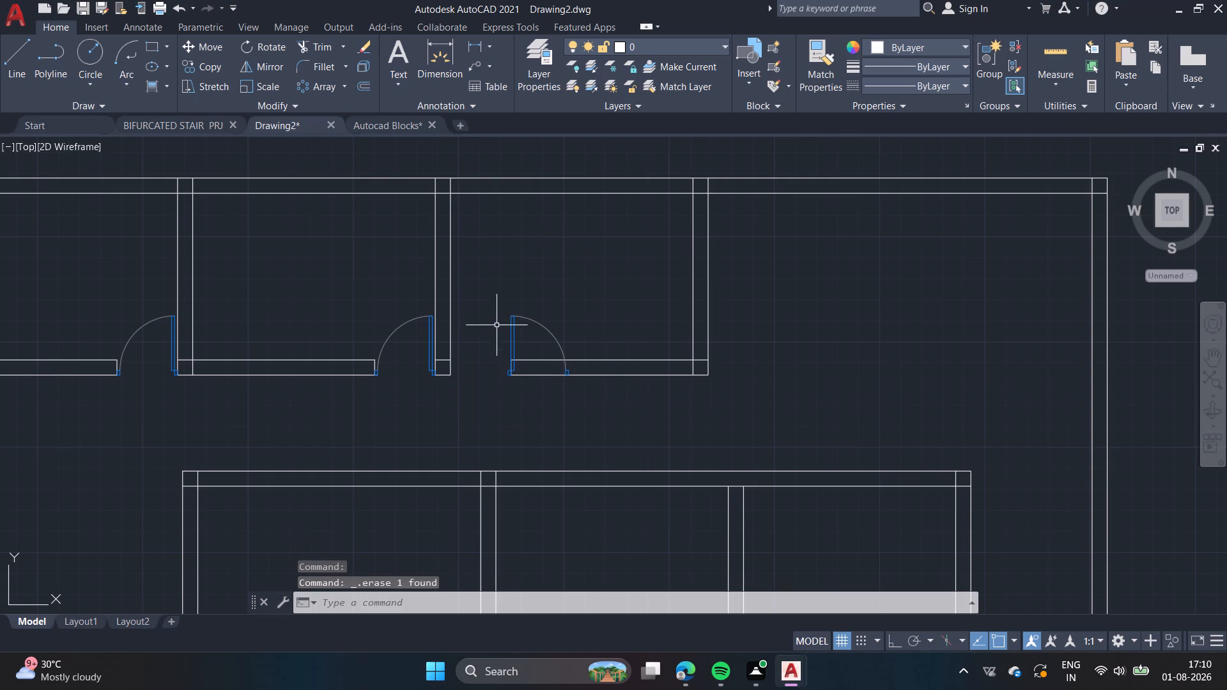
Move the mirrored door by its hinge-side jamb's lower outer corner to the lower corner of the partition between the second and third rooms.
left_click(509, 319)
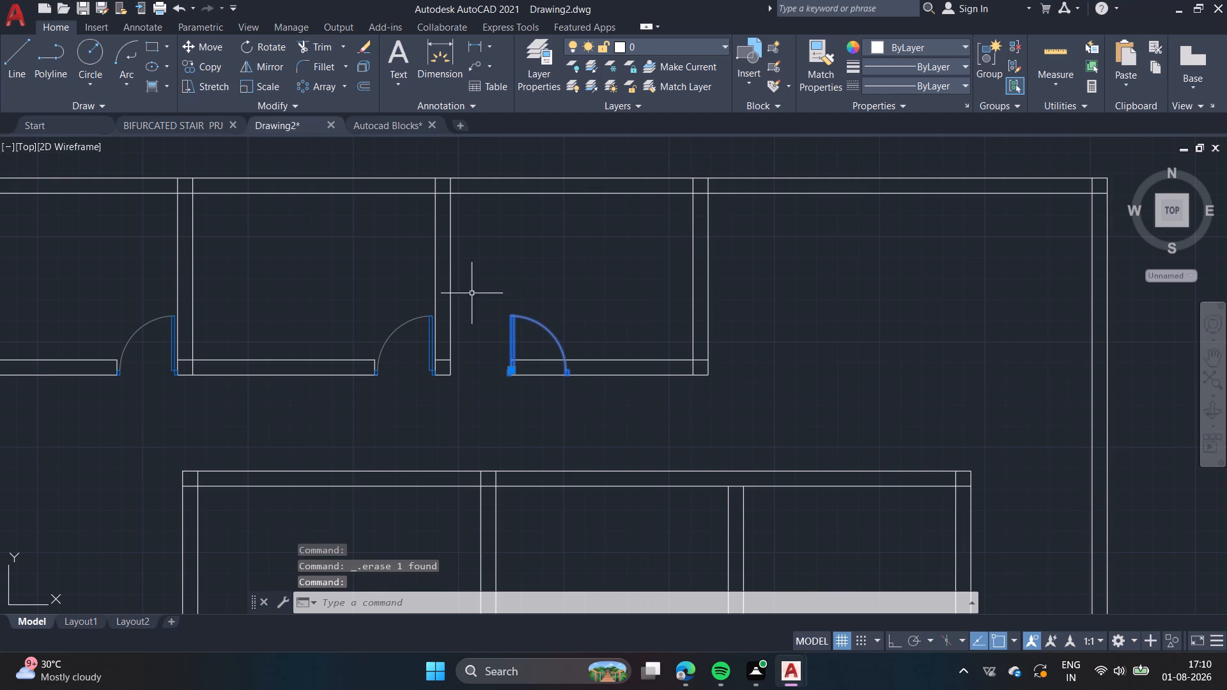
left_click(191, 52)
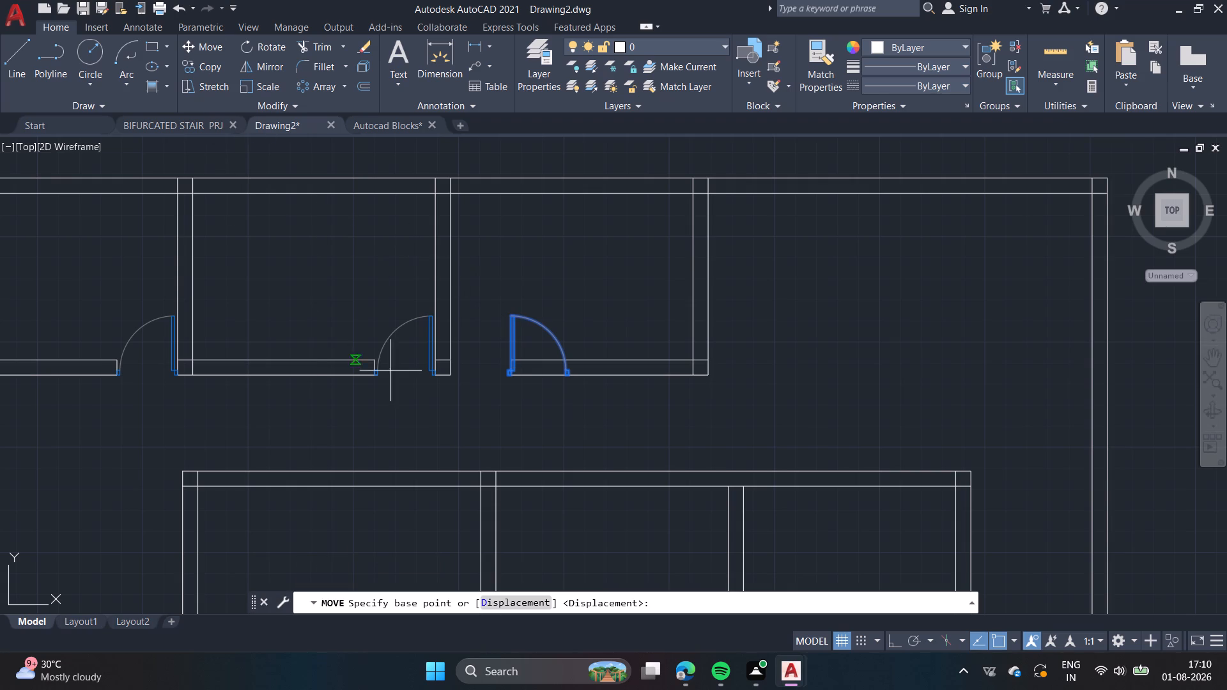
scroll(447, 372, "up", 3)
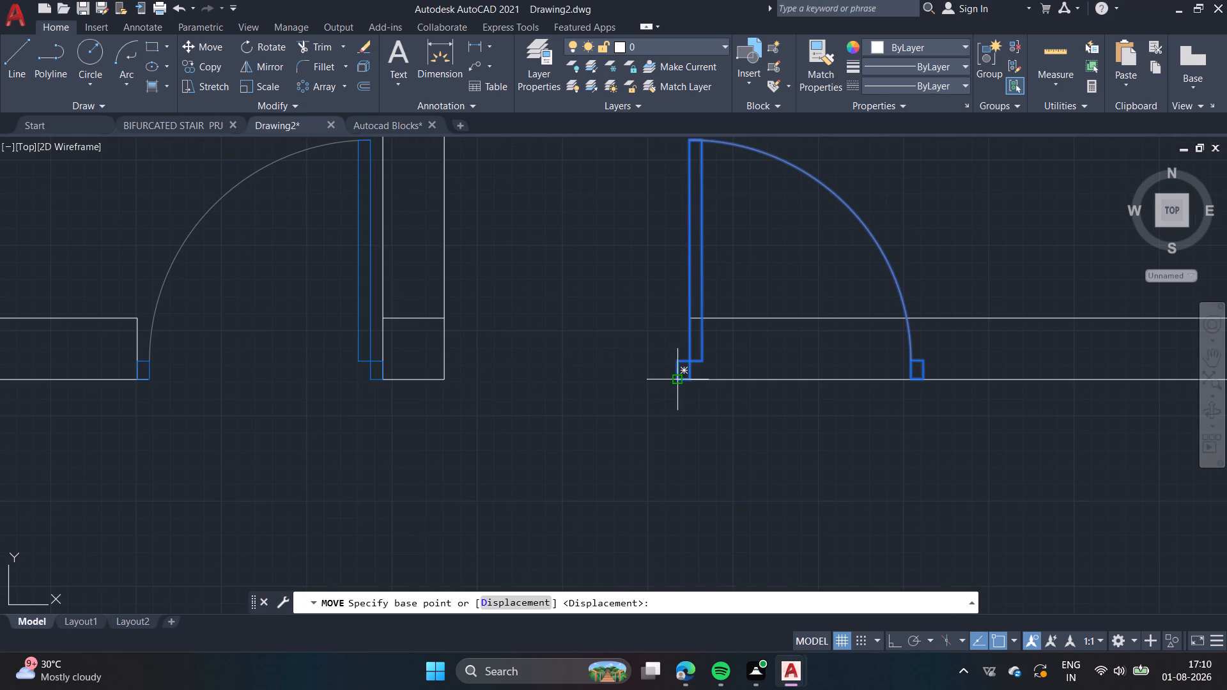
left_click(675, 380)
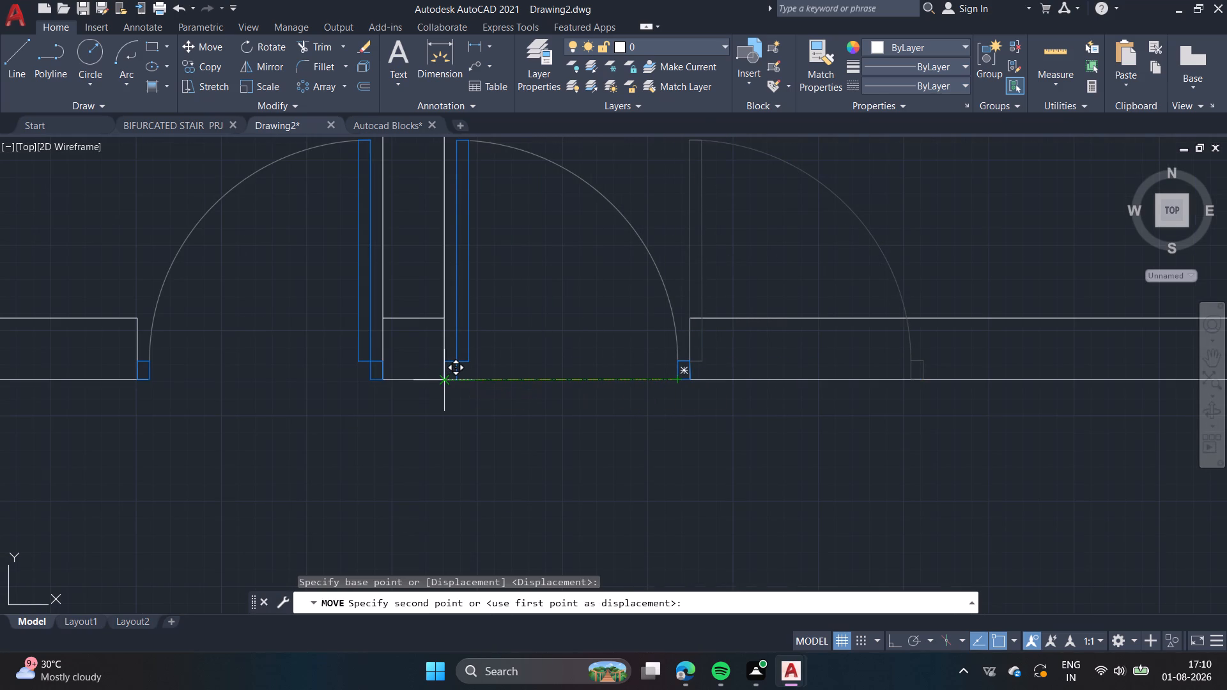
left_click(449, 380)
scroll(454, 385, "down", 2)
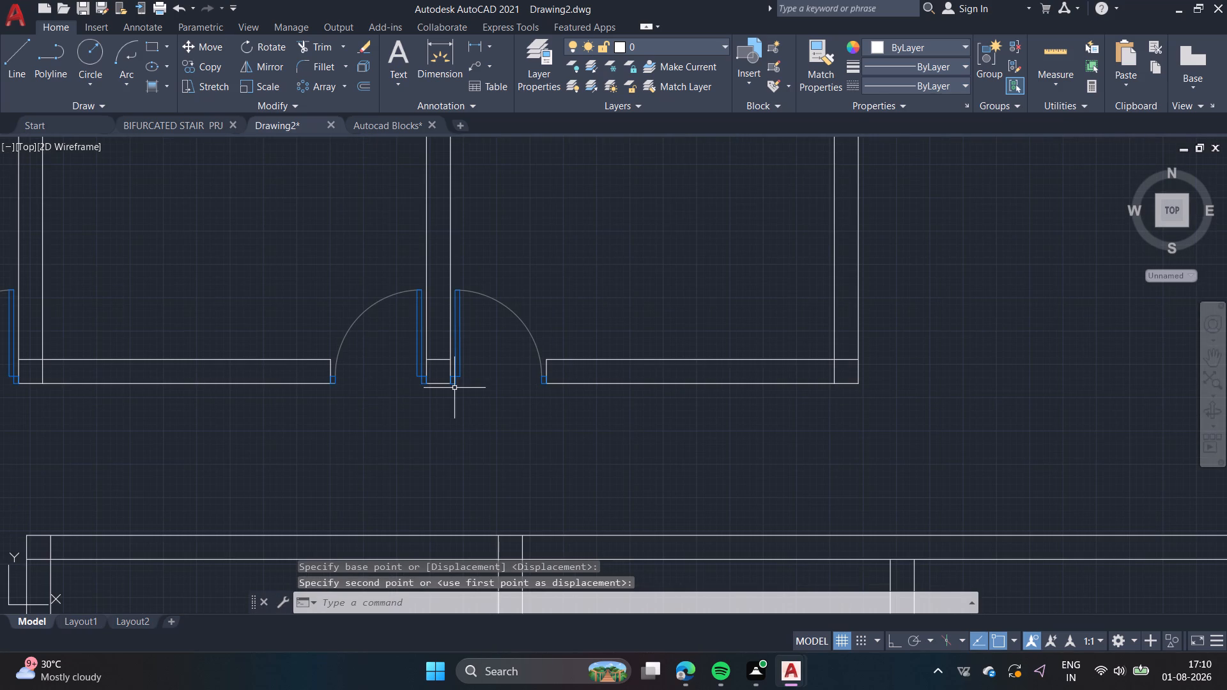
key("Escape")
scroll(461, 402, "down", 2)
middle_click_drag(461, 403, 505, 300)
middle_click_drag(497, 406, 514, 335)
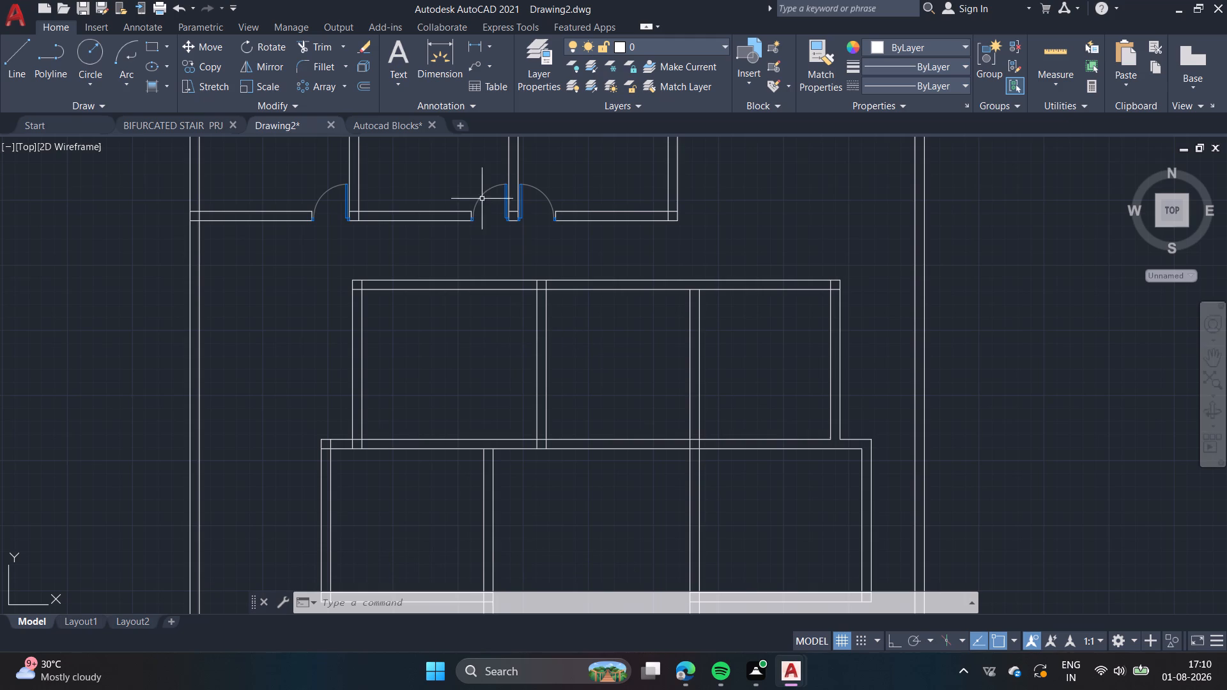
Copy the first room's door into the clear space just below its opening, above the next block of rooms.
left_click(316, 170)
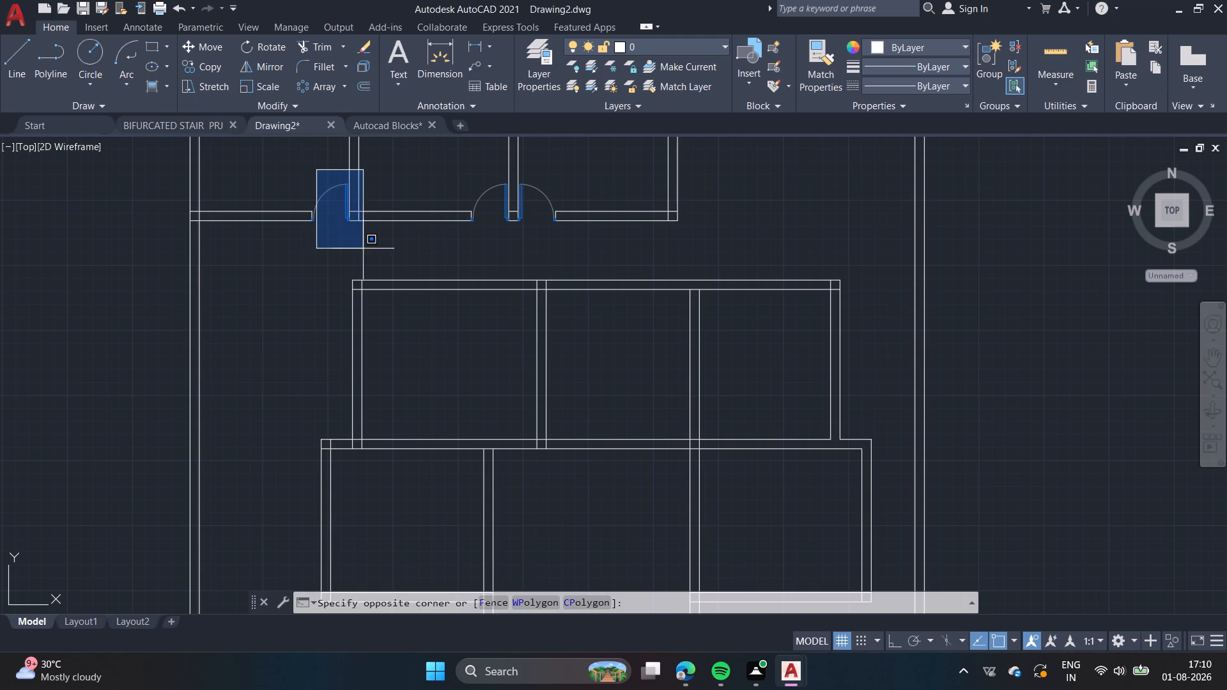
left_click(344, 248)
left_click(296, 174)
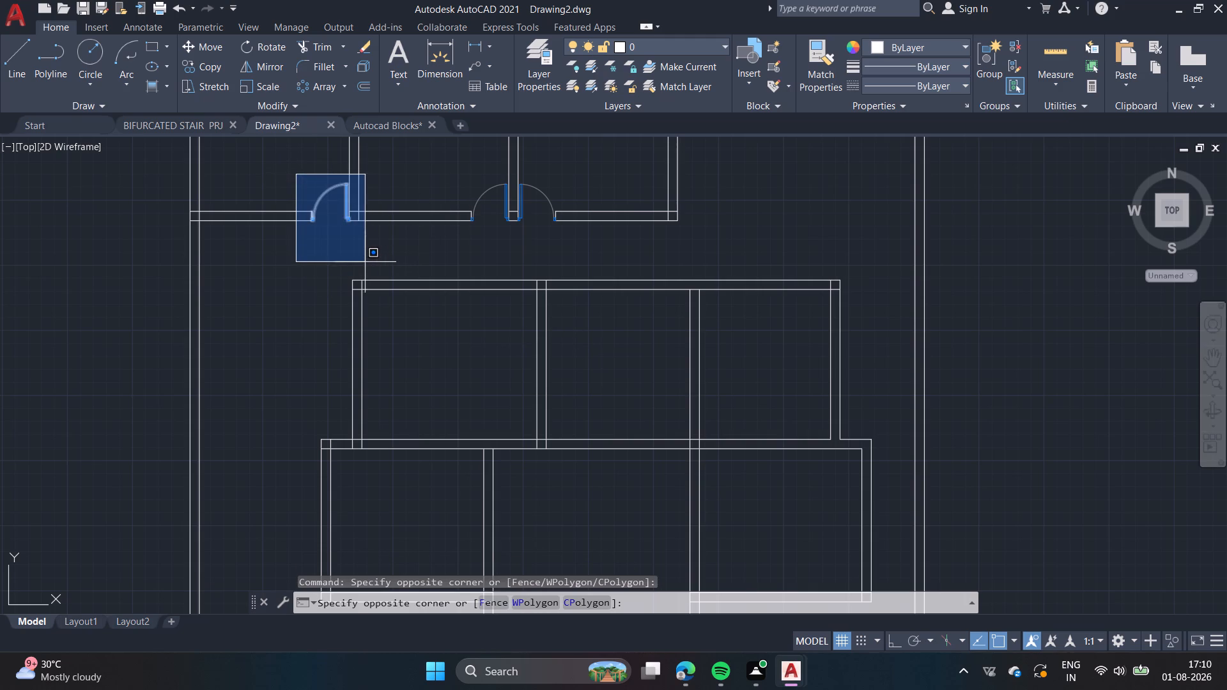
left_click(365, 262)
left_click(196, 65)
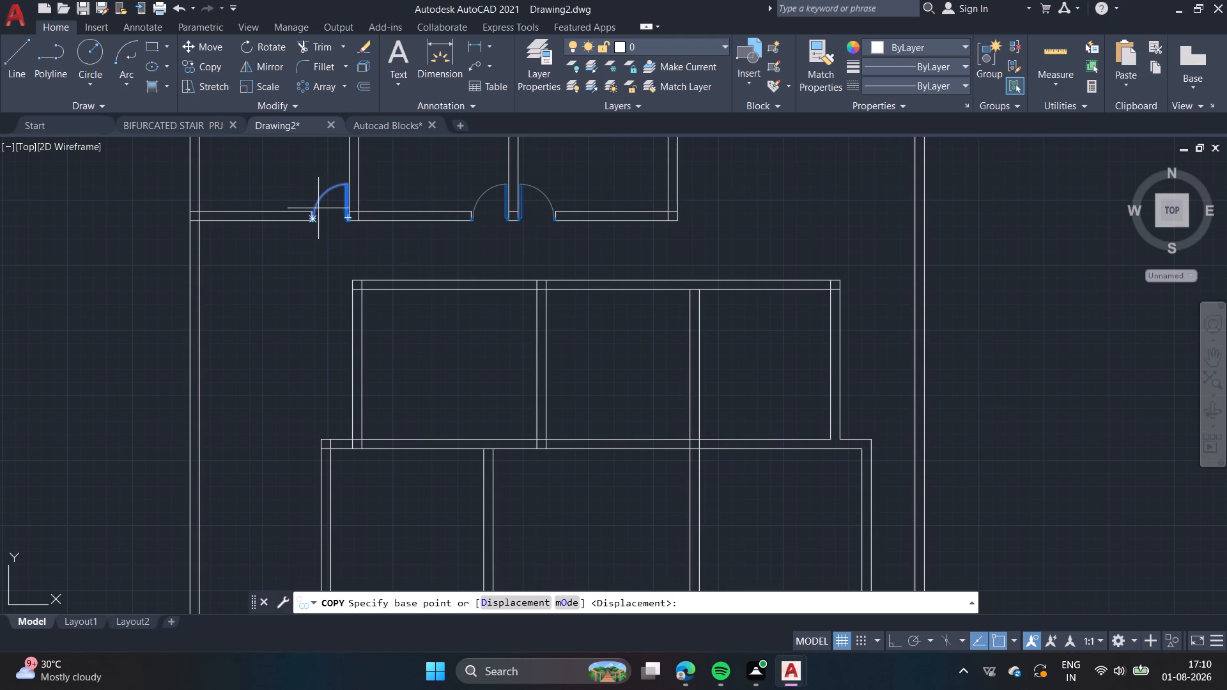
scroll(307, 228, "up", 4)
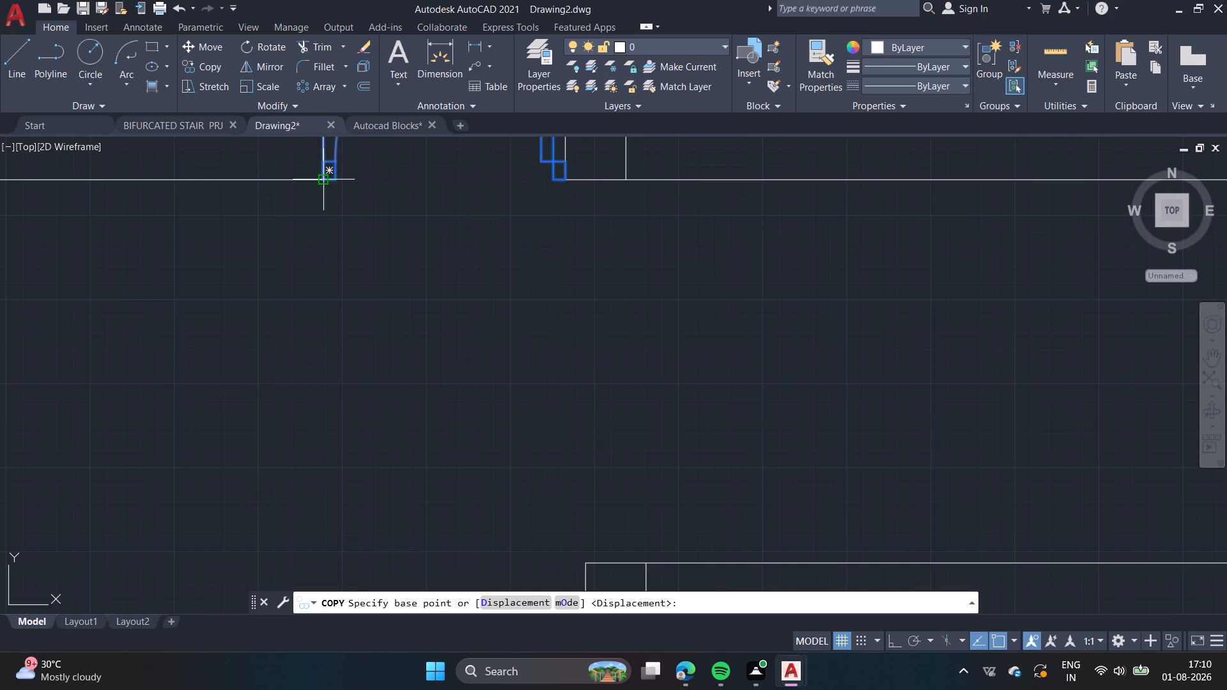
left_click(323, 183)
left_click(287, 501)
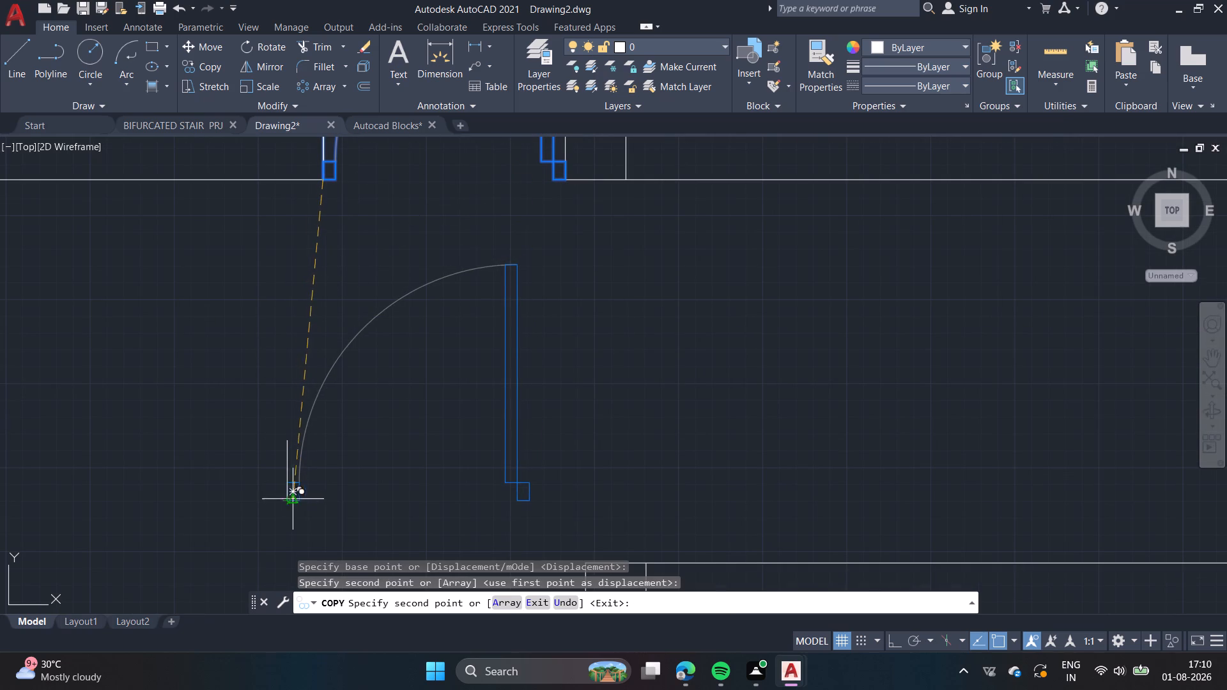
key("Escape")
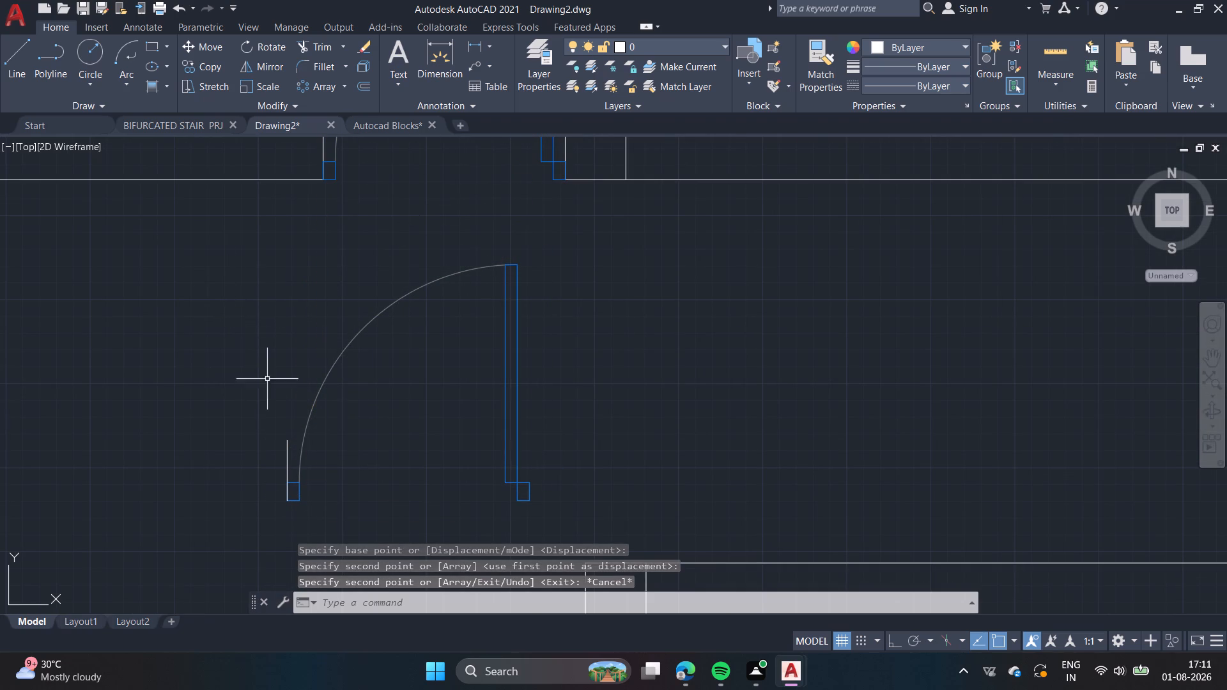
Delete the stray vertical line copied along with the door.
scroll(267, 350, "down", 2)
scroll(261, 369, "up", 2)
left_click(295, 427)
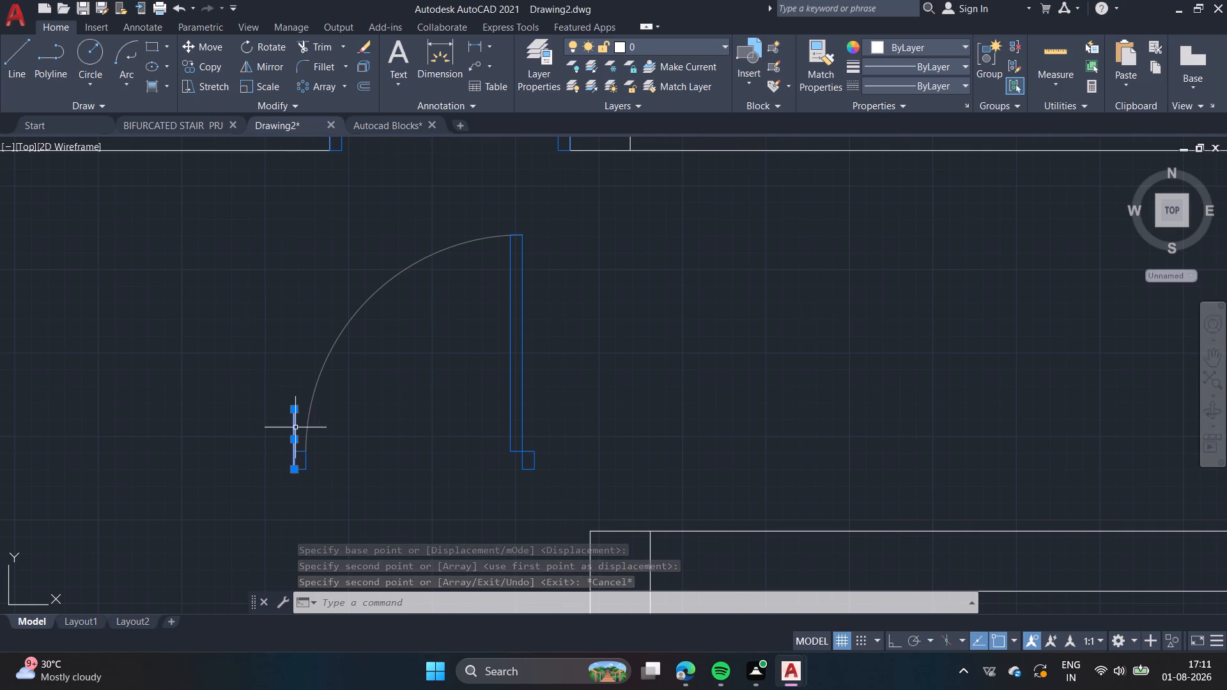
key("Delete")
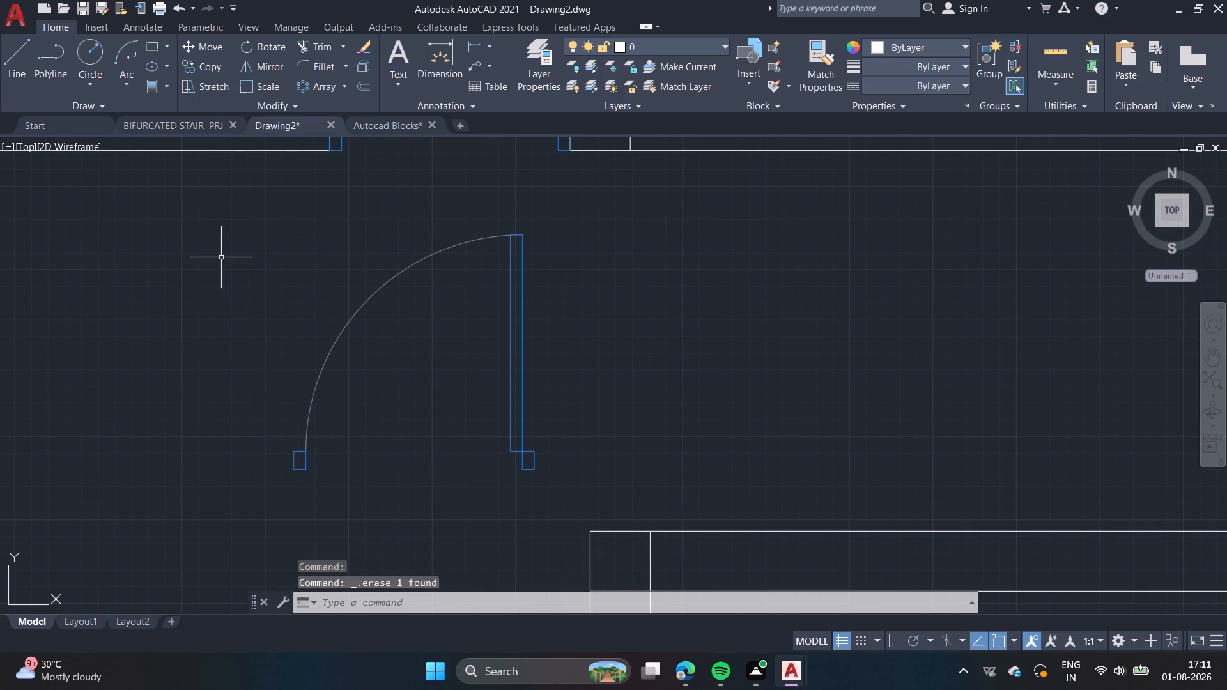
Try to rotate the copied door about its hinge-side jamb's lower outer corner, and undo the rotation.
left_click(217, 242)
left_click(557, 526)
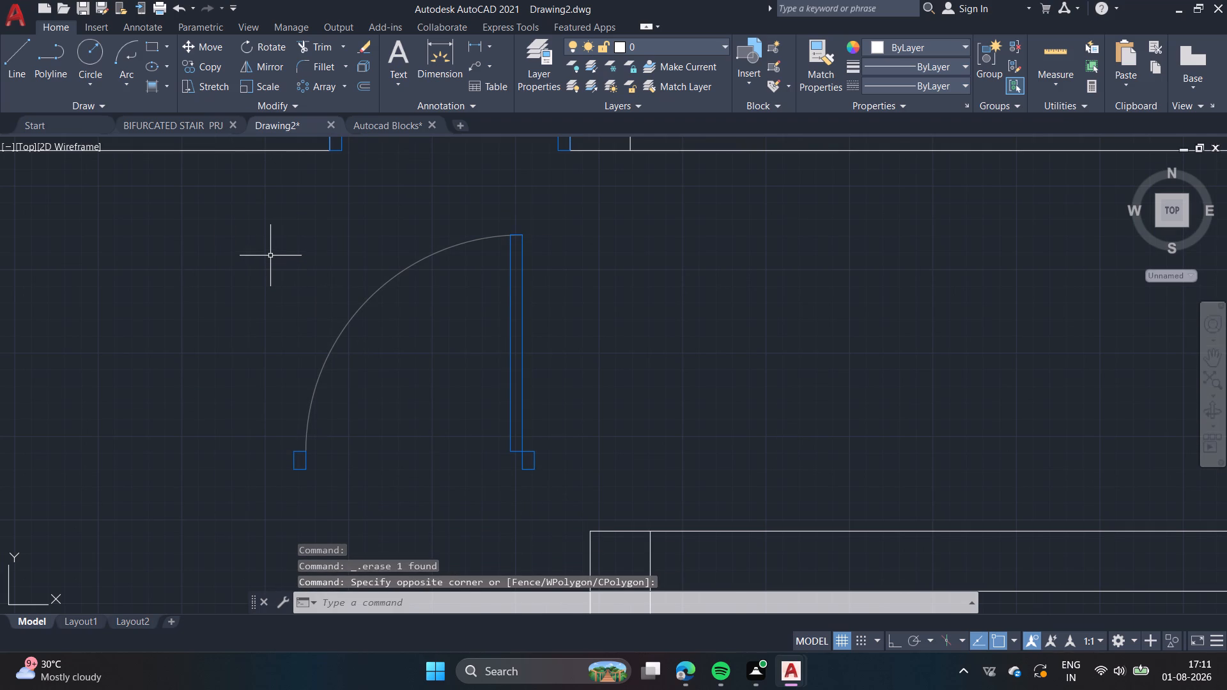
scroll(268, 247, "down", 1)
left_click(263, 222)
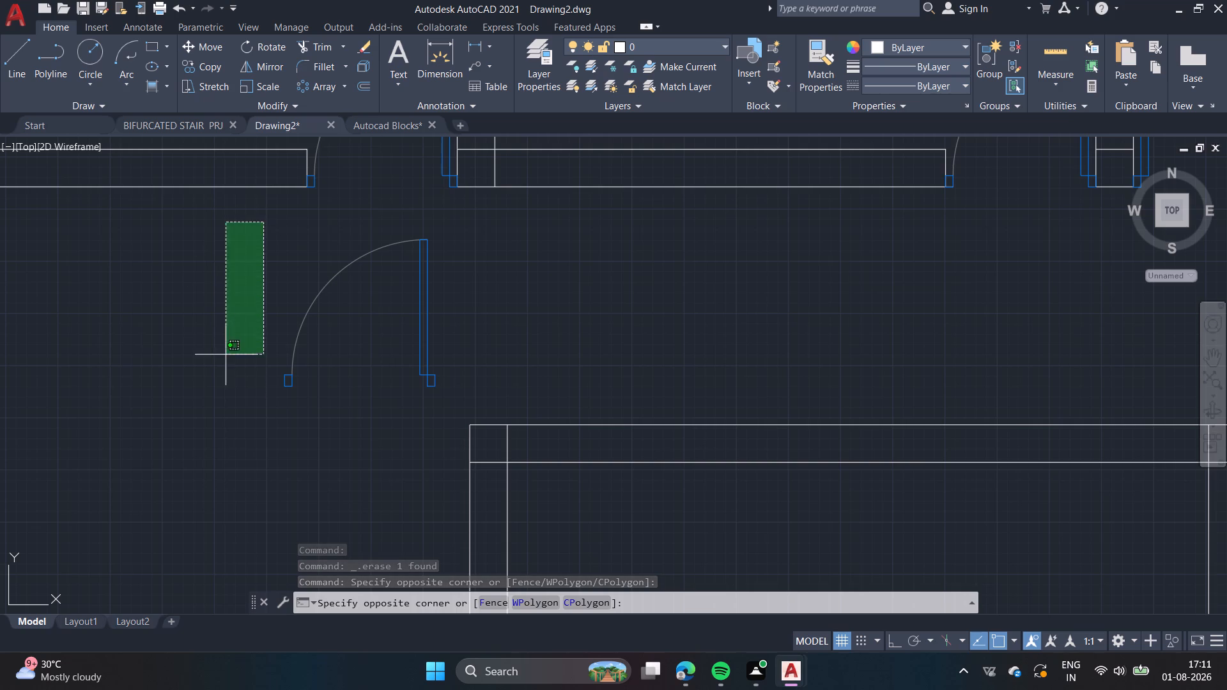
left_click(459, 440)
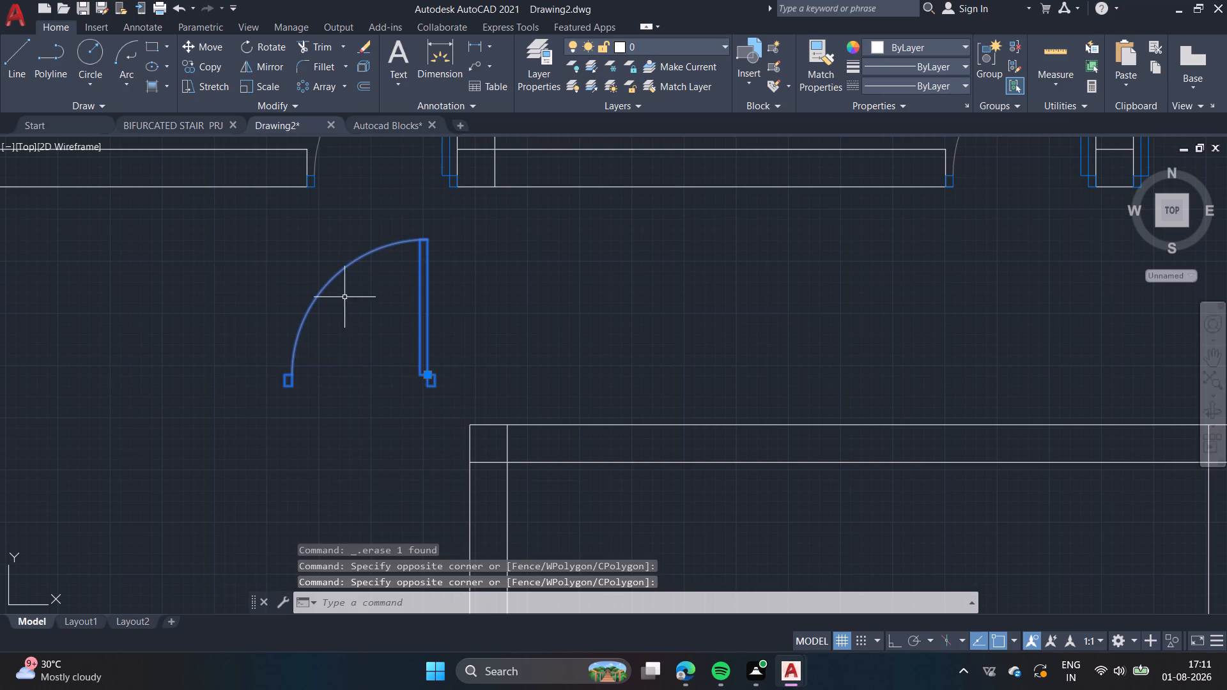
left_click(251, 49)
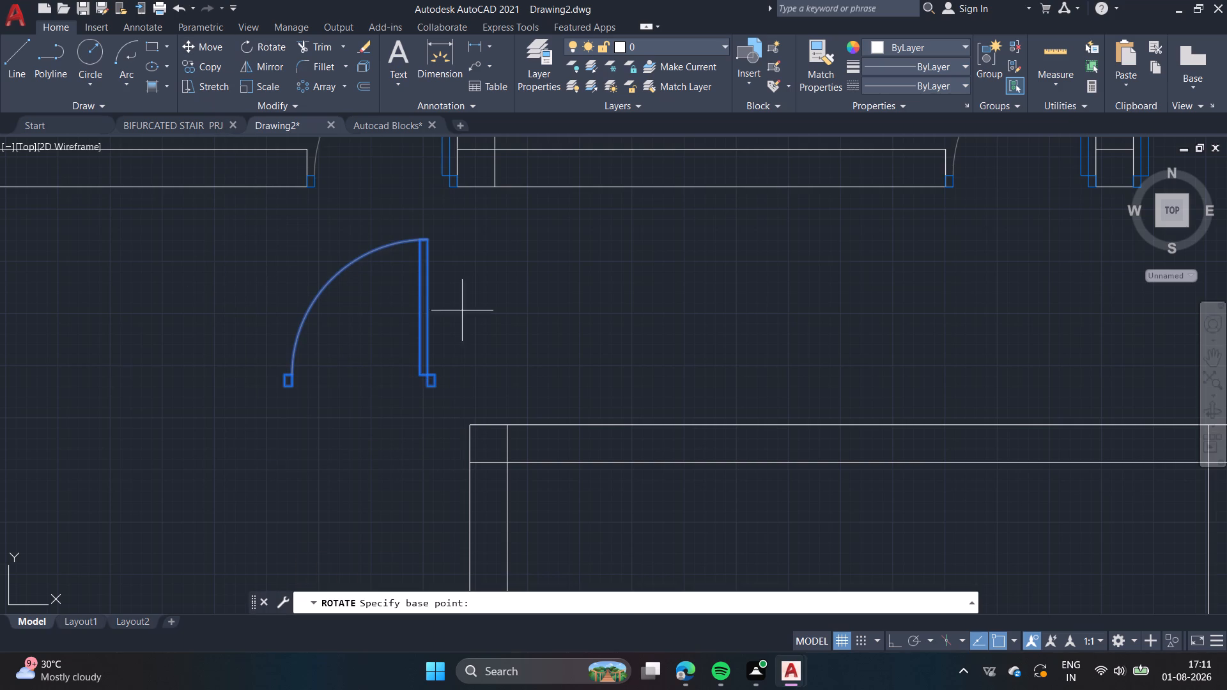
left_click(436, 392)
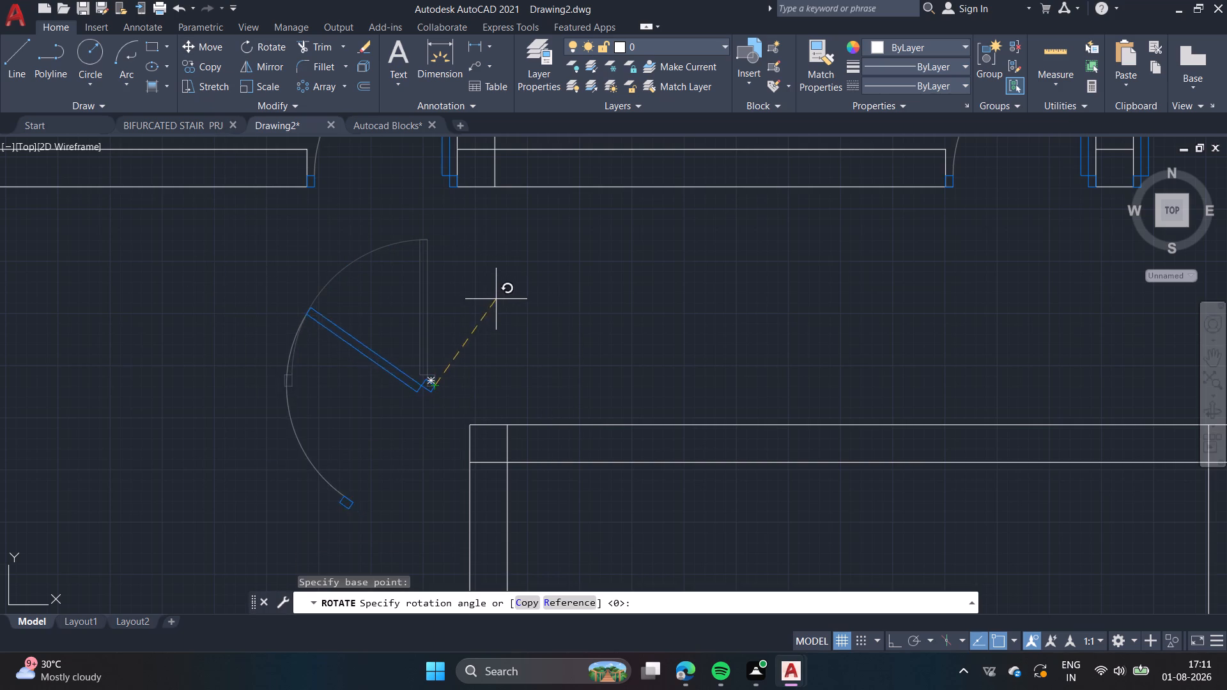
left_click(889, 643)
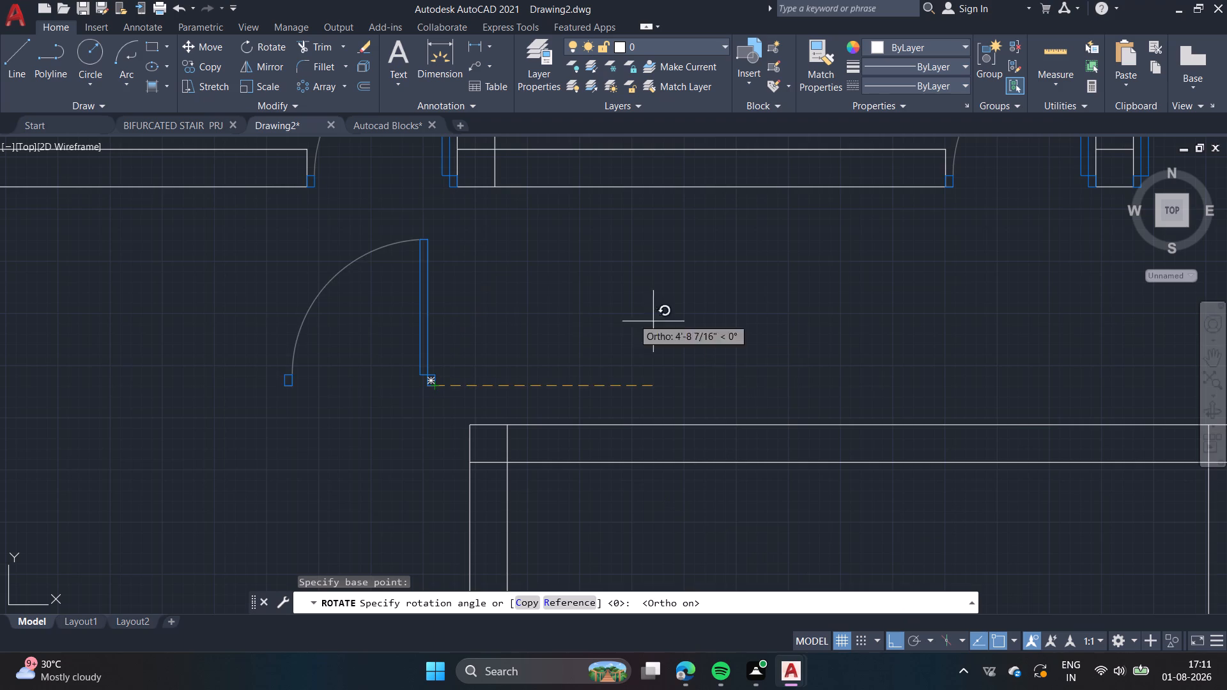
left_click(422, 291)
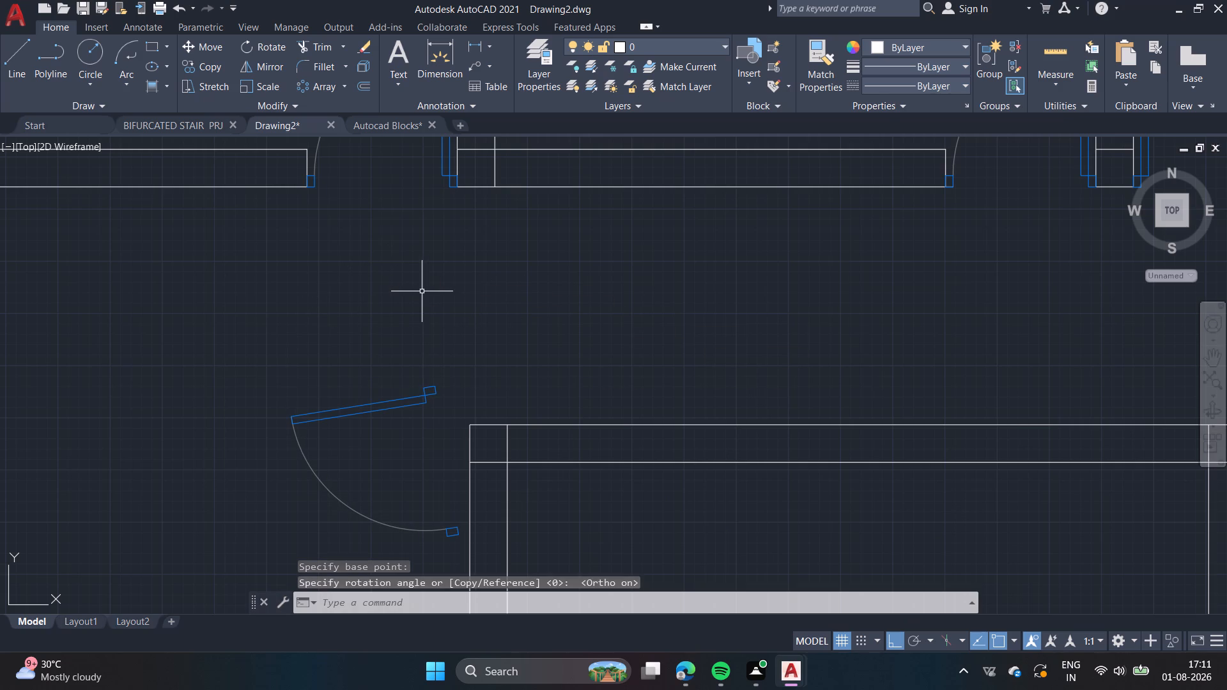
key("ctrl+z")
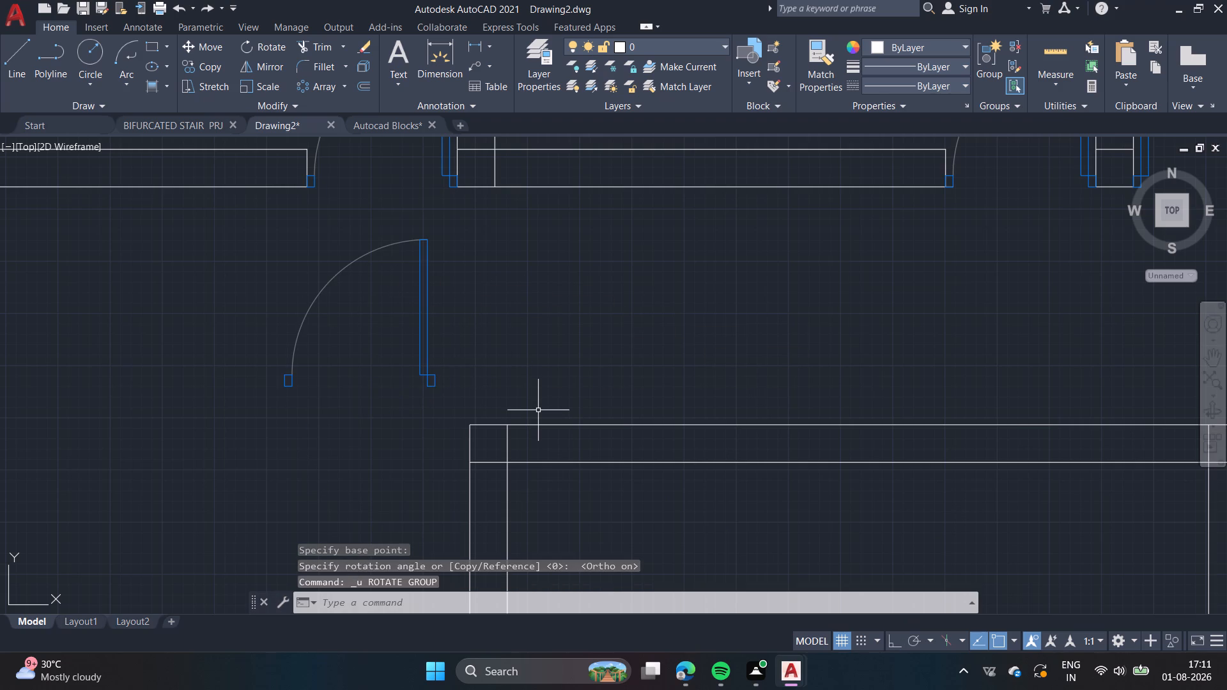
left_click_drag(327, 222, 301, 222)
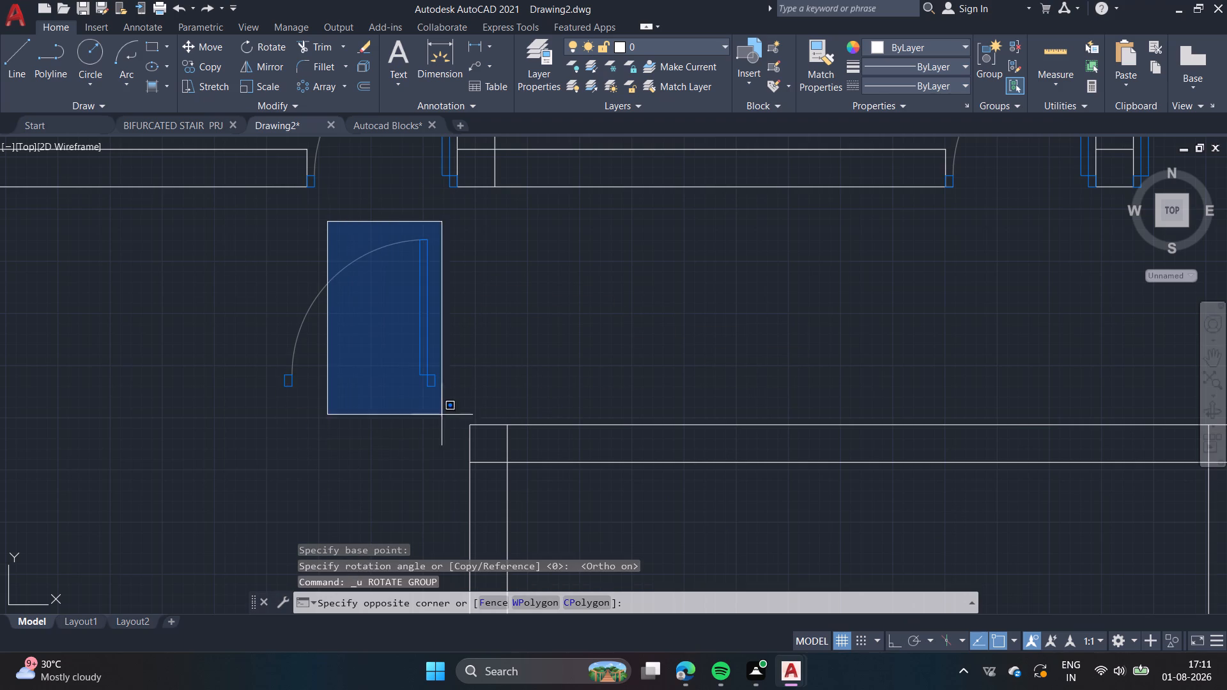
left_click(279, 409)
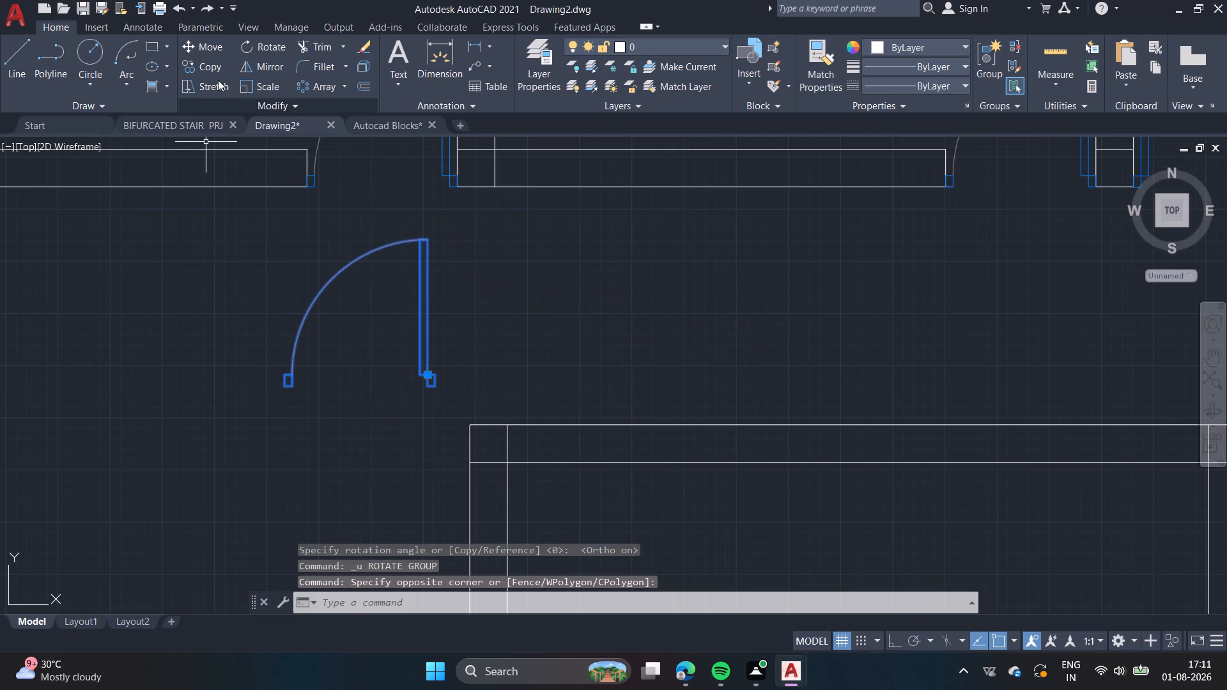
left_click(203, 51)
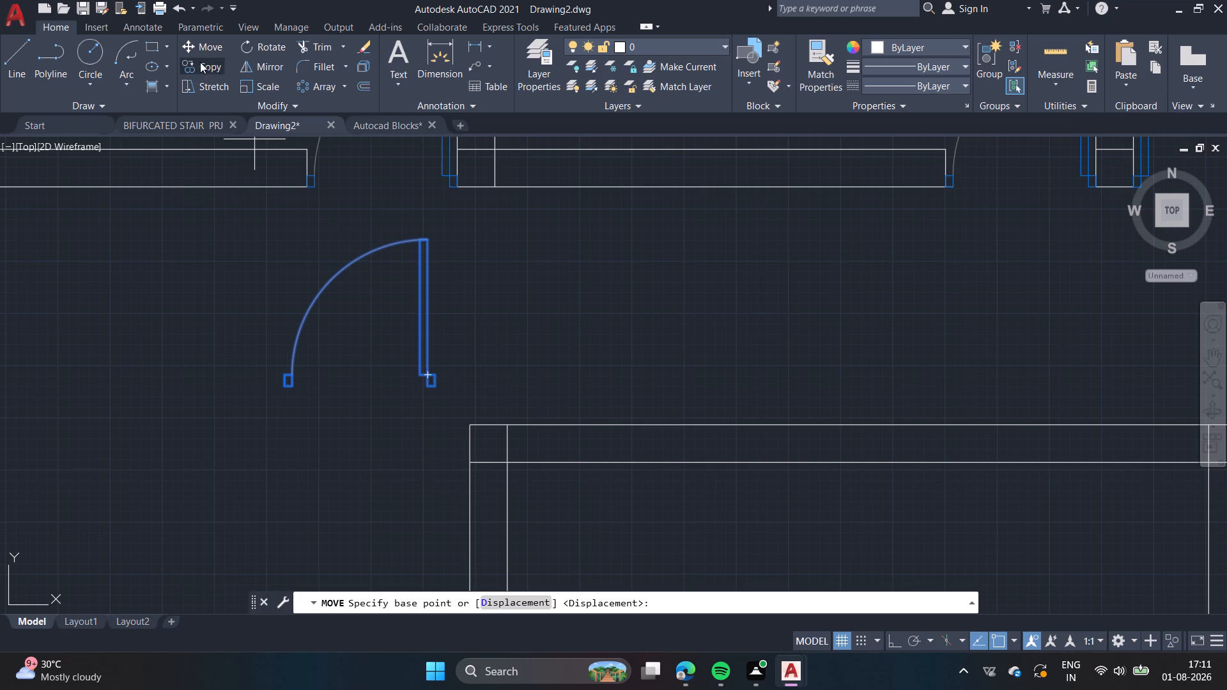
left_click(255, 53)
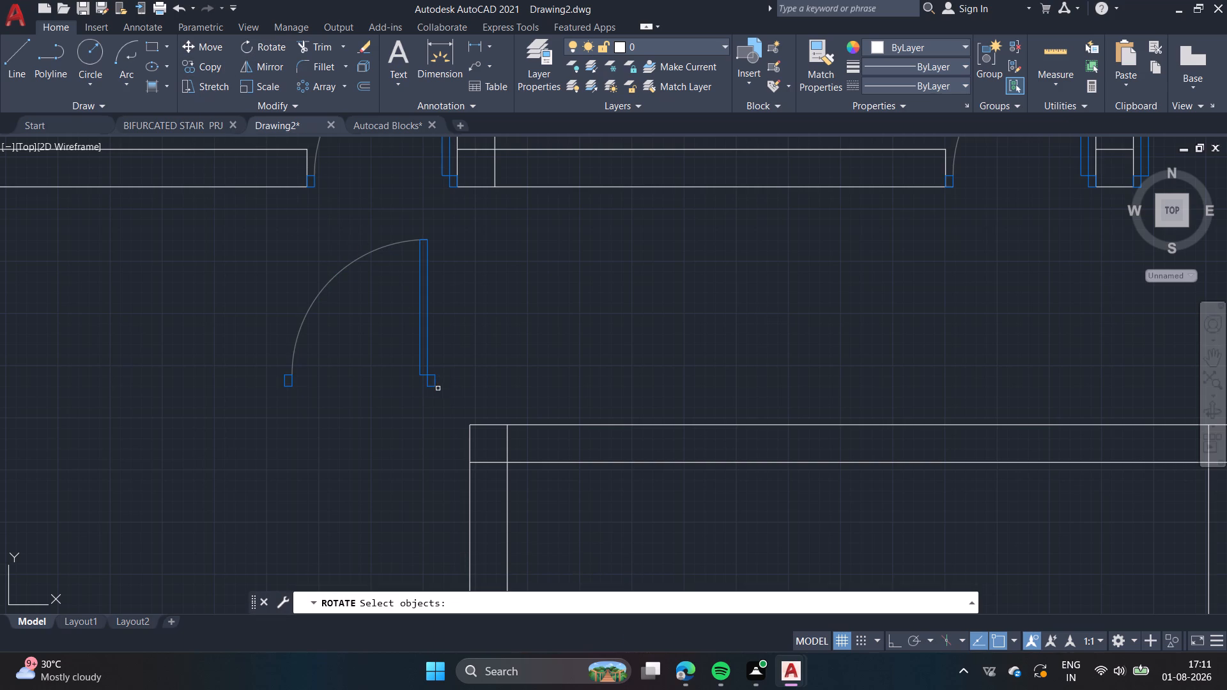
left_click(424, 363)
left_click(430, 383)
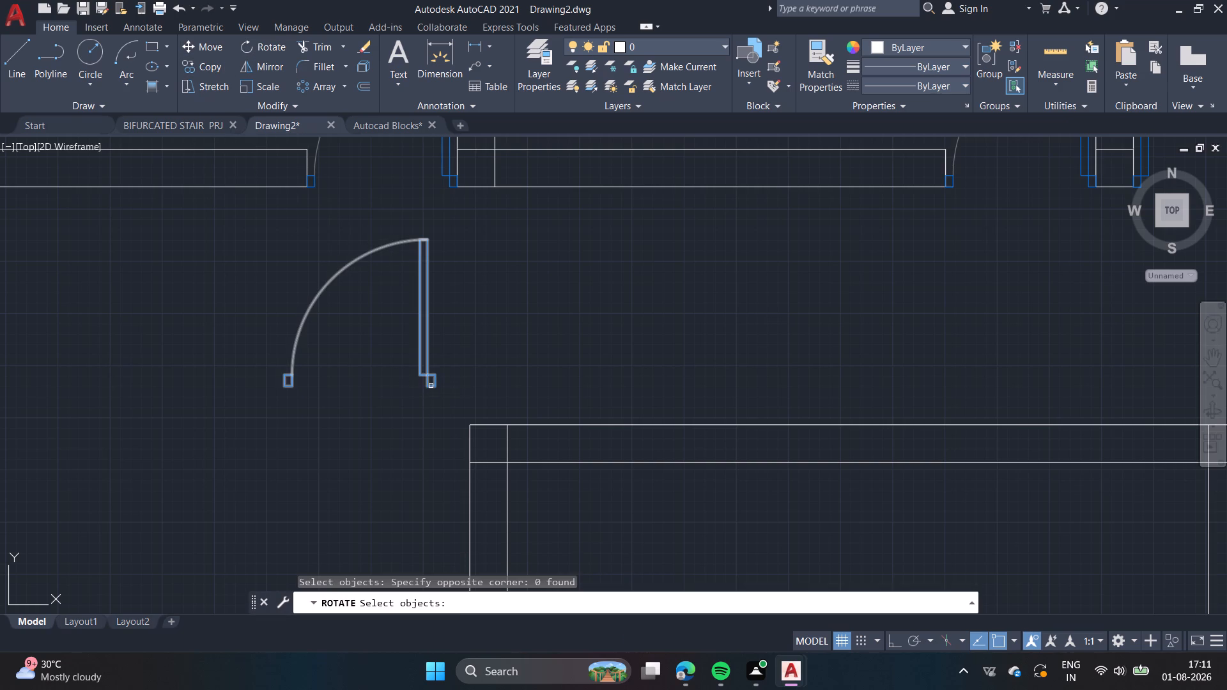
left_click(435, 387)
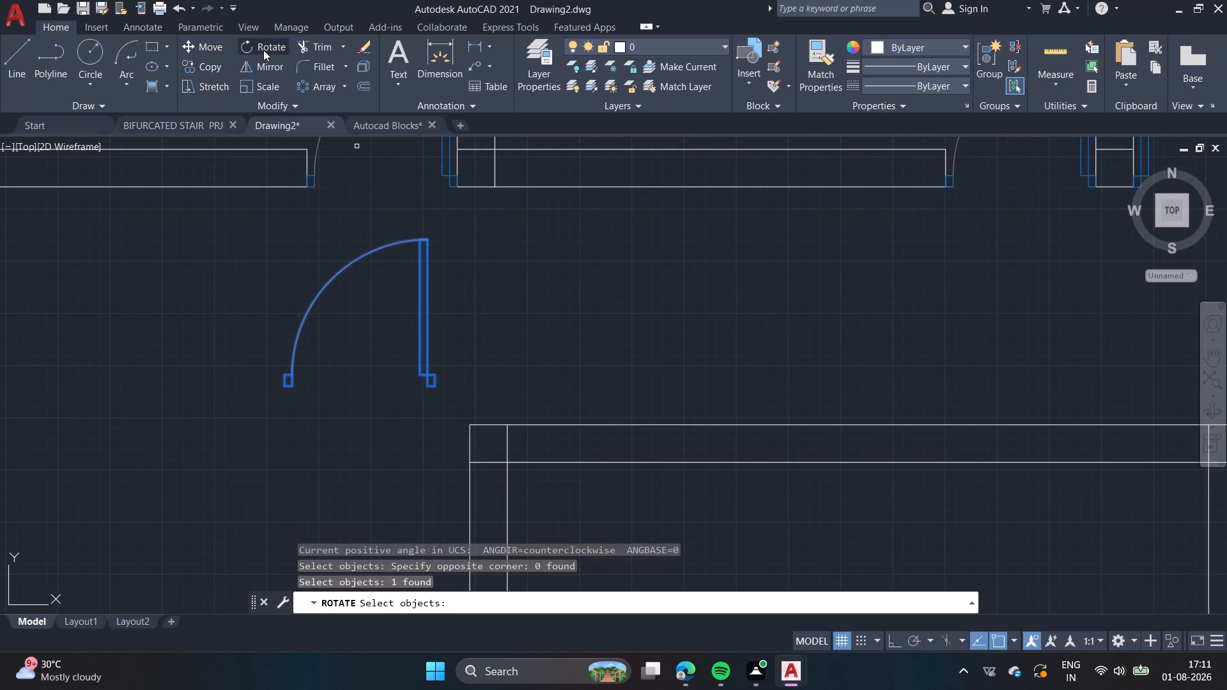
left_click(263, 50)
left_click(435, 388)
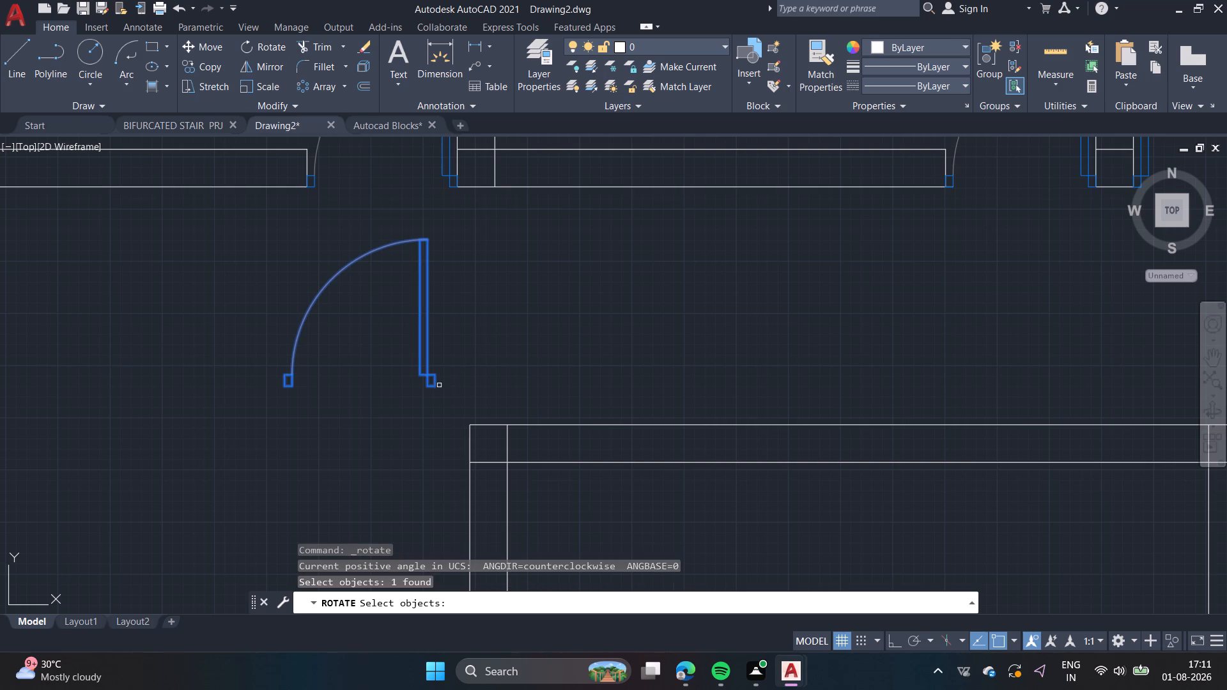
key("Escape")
Rotate the copied door 90° counterclockwise about its hinge-side jamb's lower outer corner, with Ortho on.
left_click_drag(477, 322, 350, 287)
left_click(265, 269)
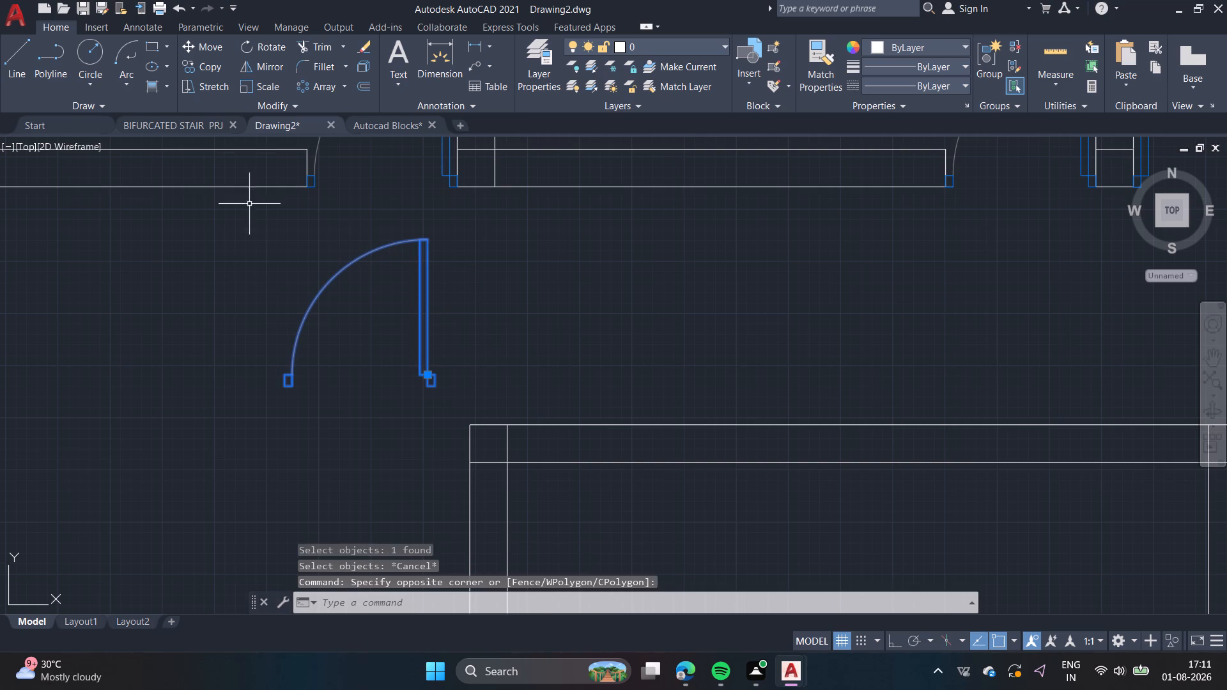
left_click(261, 38)
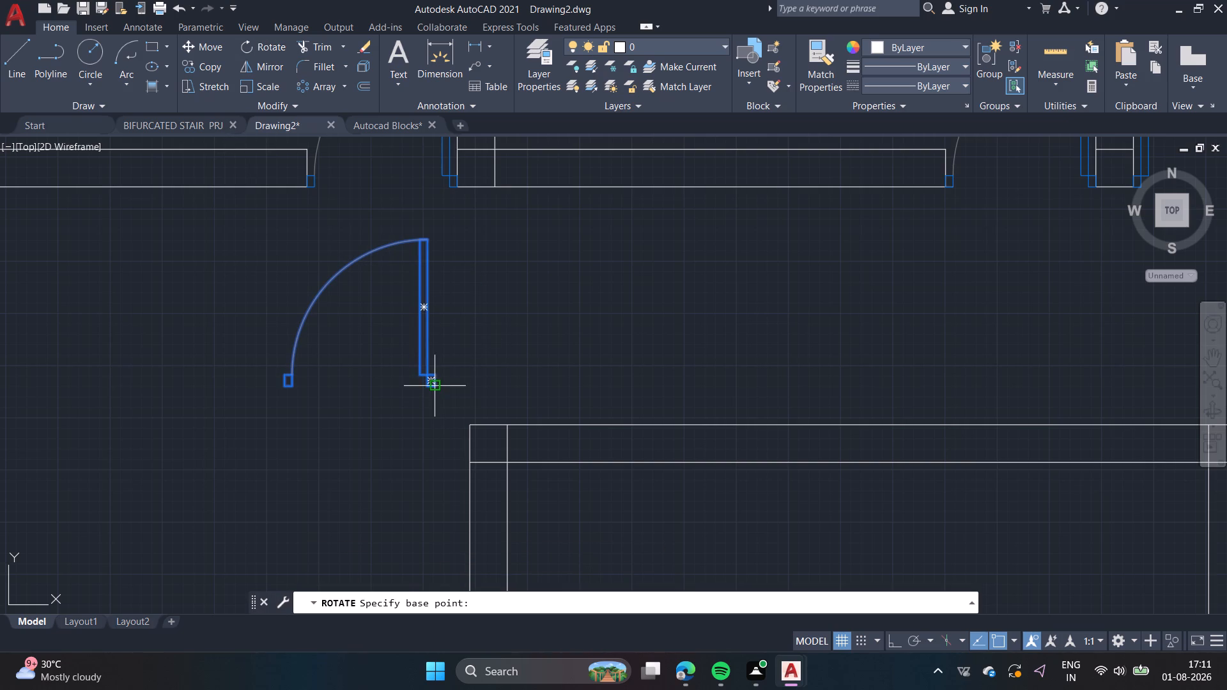
left_click(435, 390)
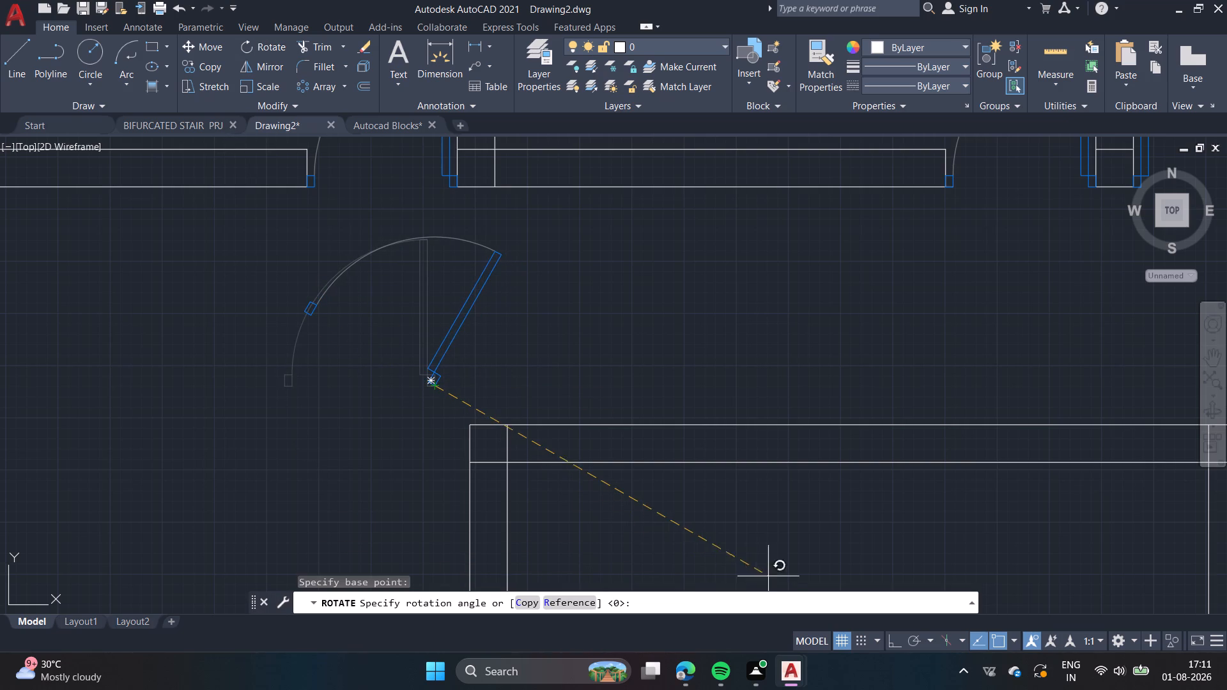
left_click(892, 642)
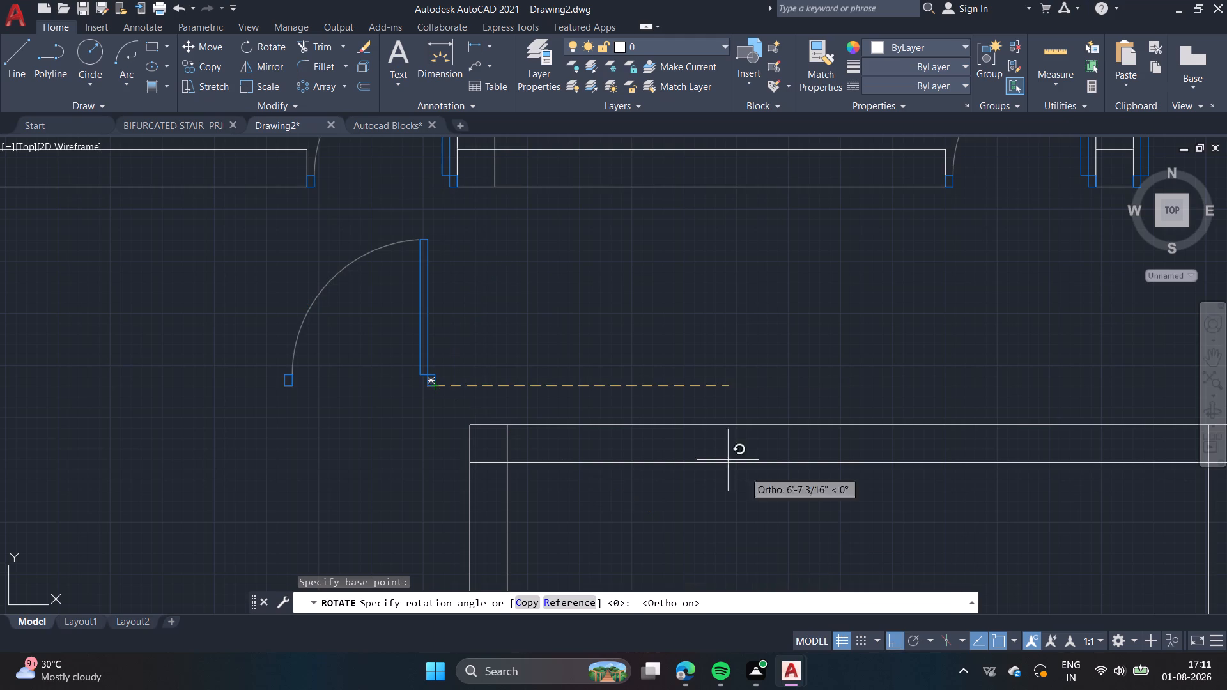
left_click(435, 309)
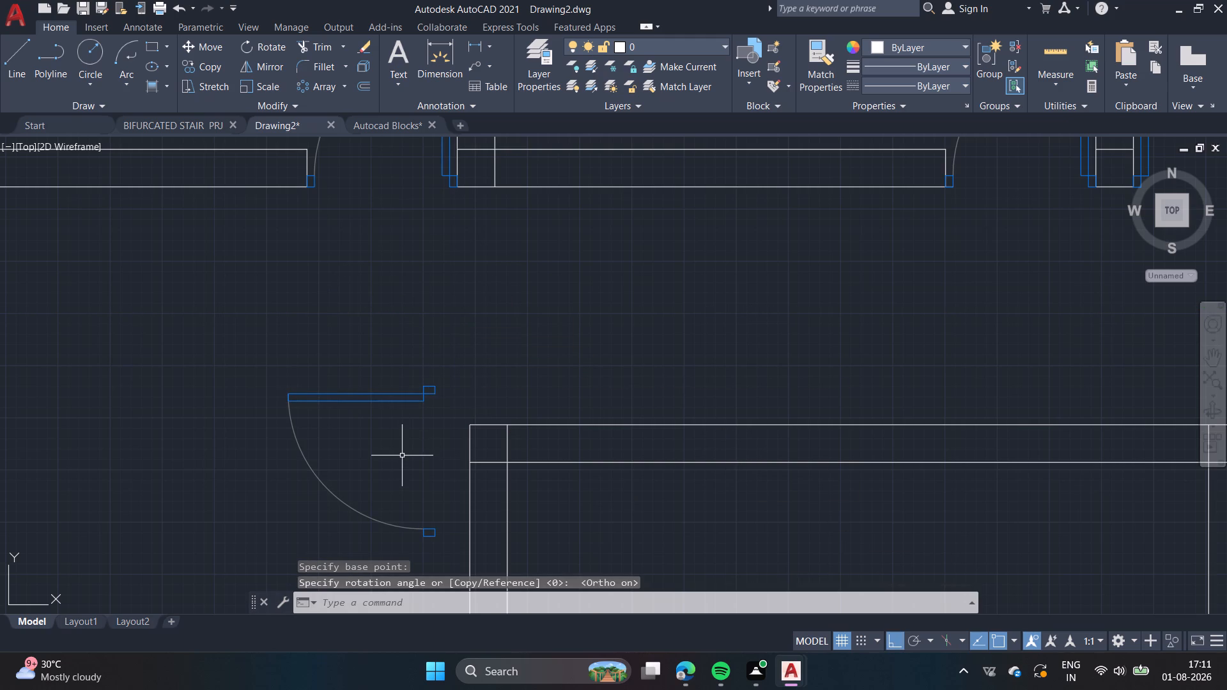
key("Escape")
Mirror the rotated door about a vertical line through its hinge-side jamb's outer corner, keeping the original.
left_click_drag(449, 465, 327, 368)
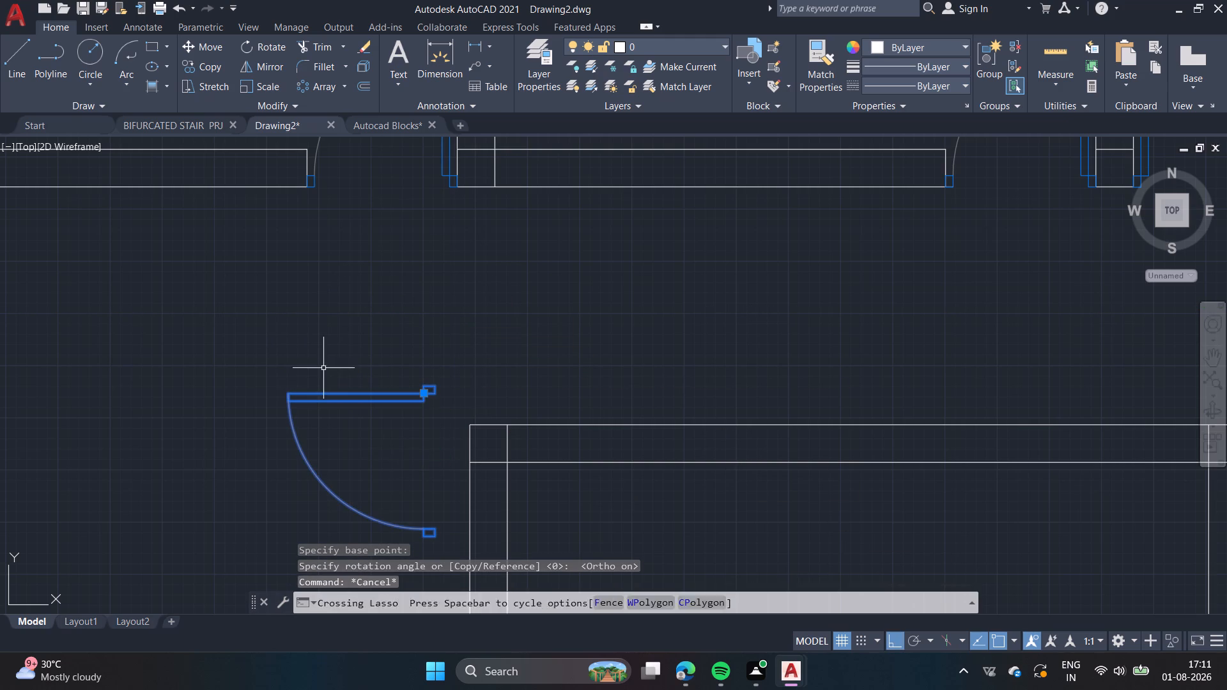
left_click(245, 75)
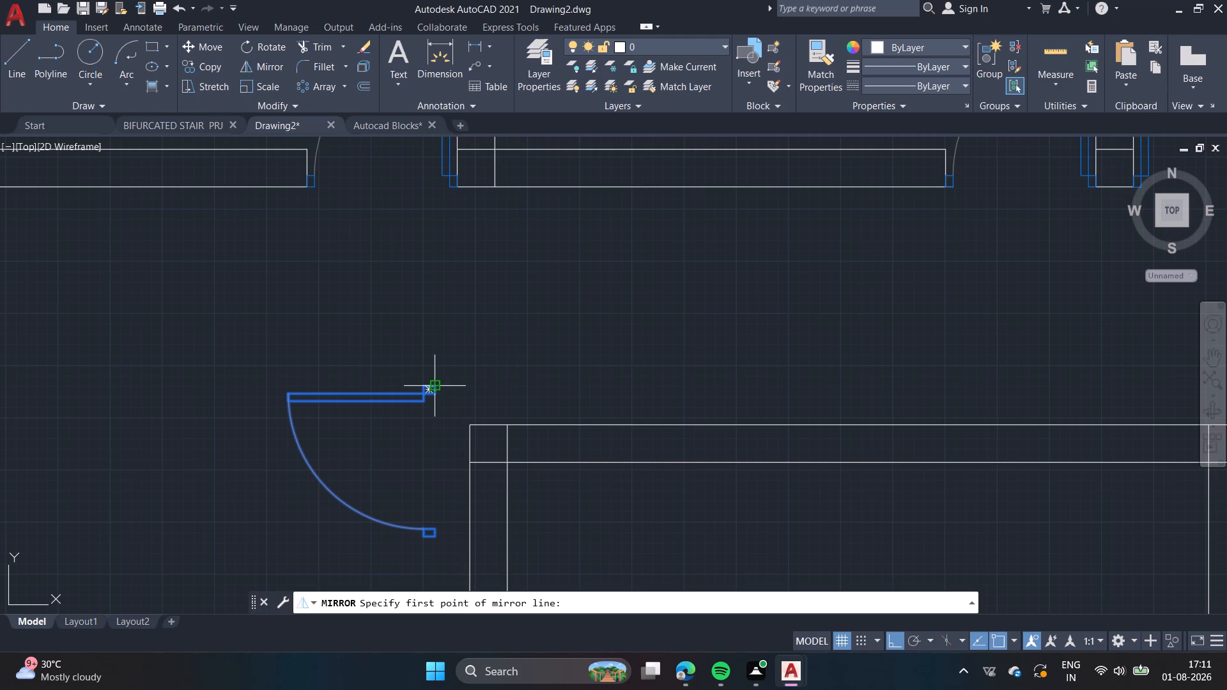
left_click(437, 387)
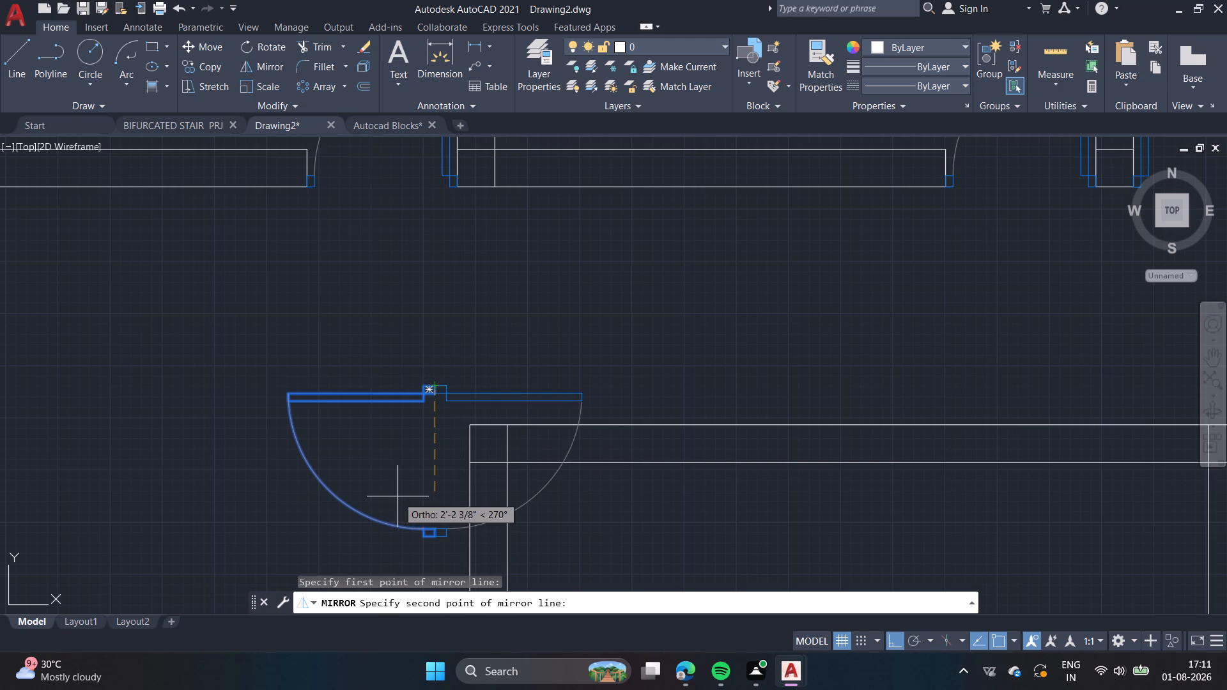
left_click(397, 495)
middle_click_drag(409, 456, 305, 320)
left_click(307, 324)
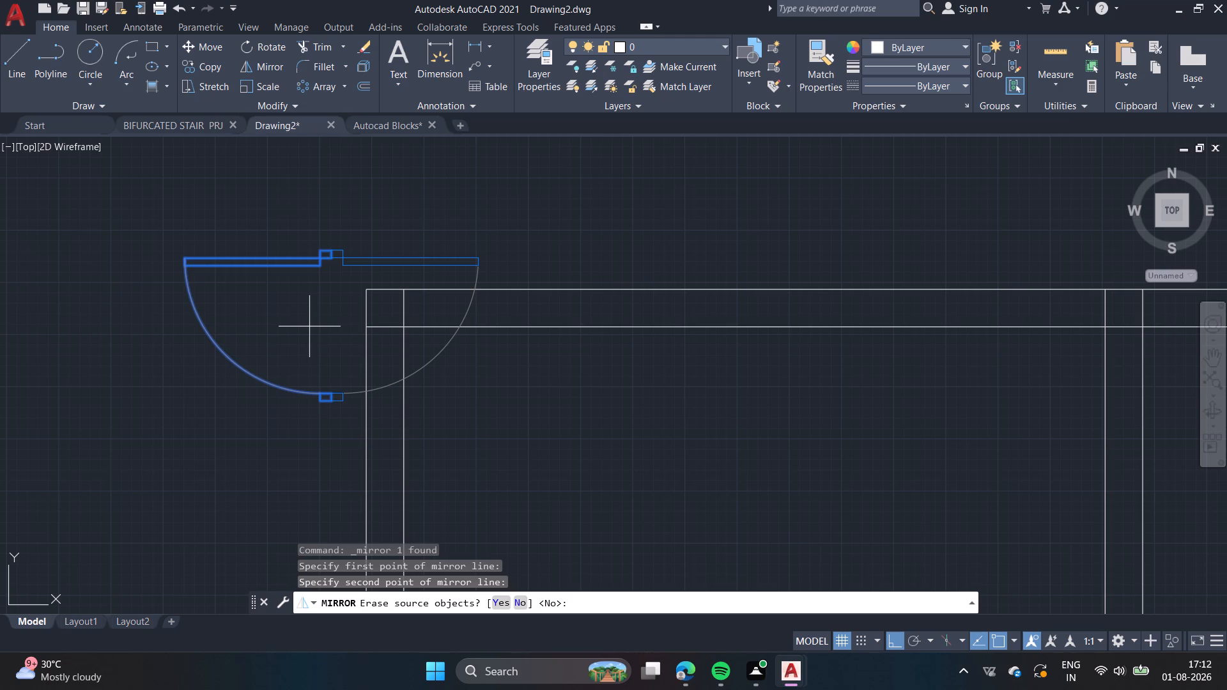
key("space")
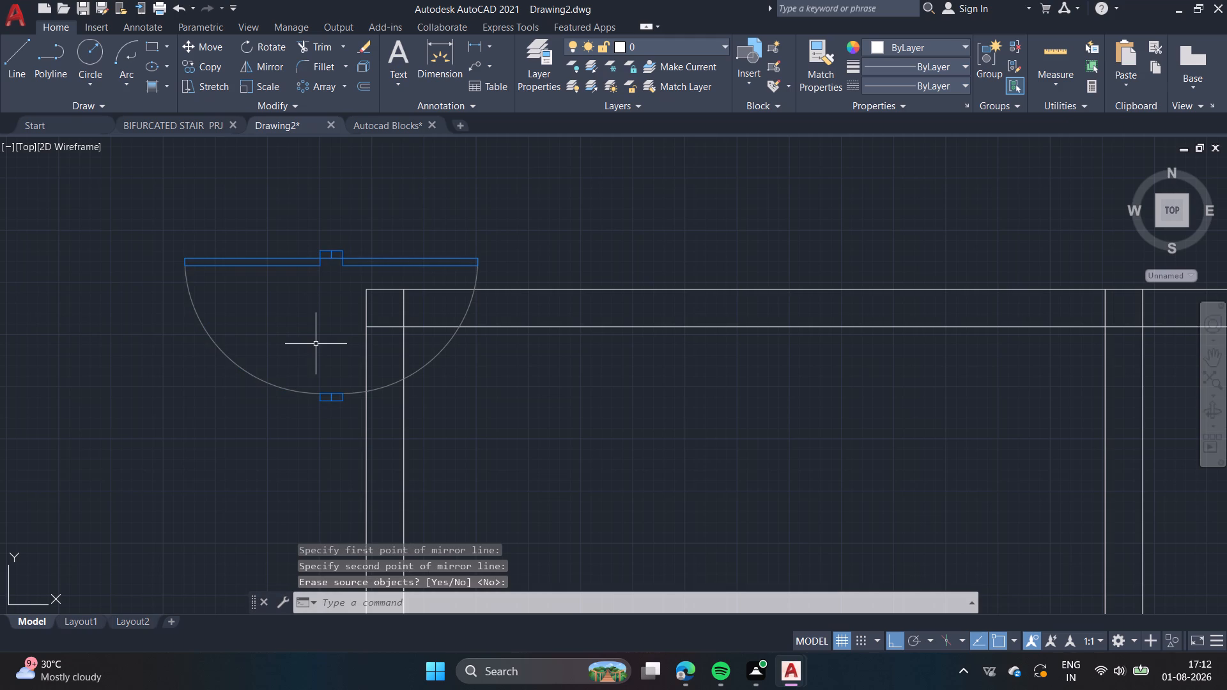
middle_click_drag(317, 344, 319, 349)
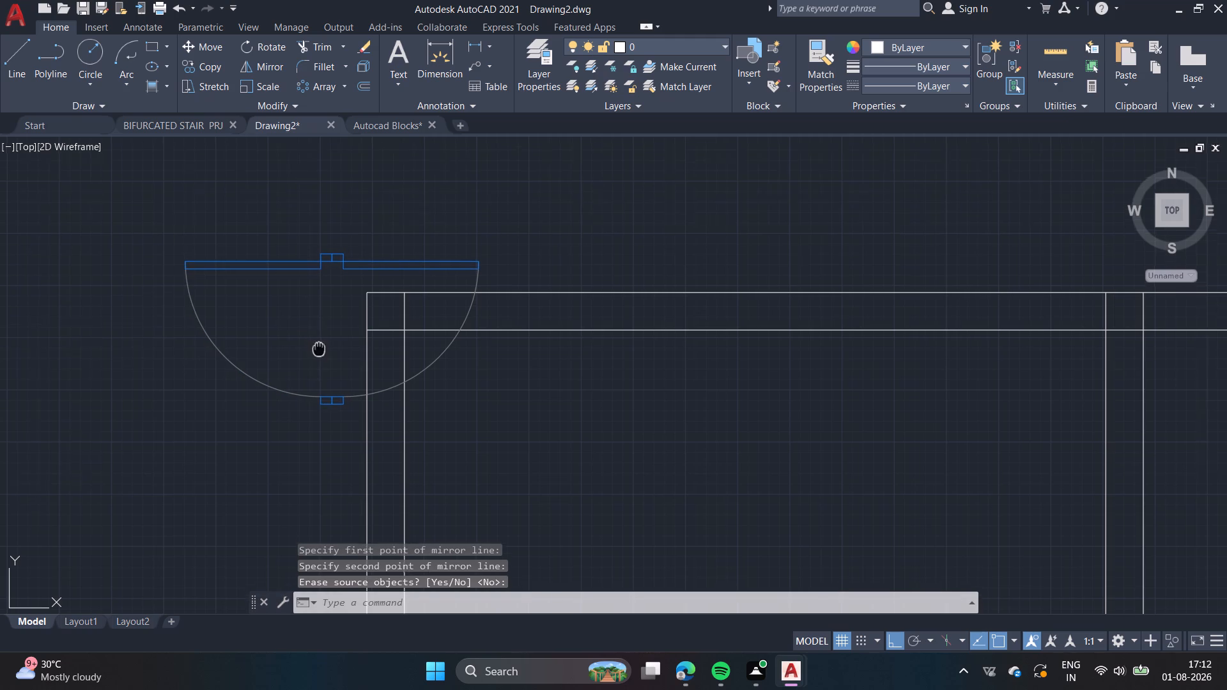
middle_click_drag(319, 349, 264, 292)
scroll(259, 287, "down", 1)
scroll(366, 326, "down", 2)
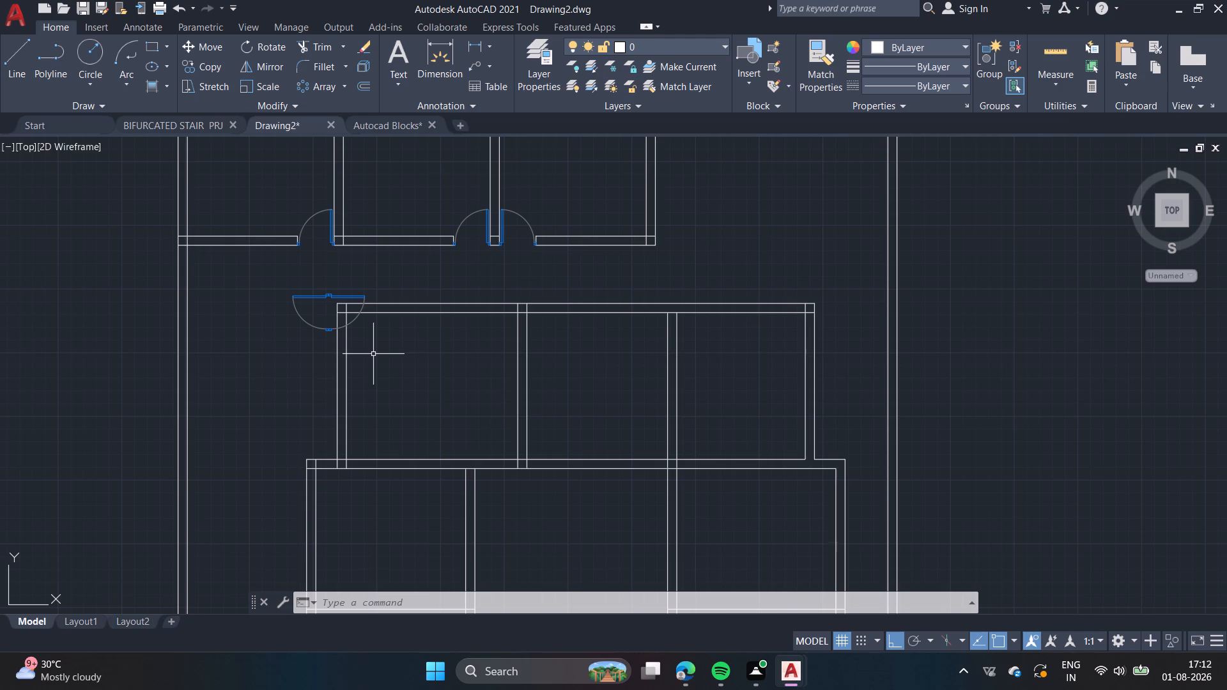
Draw a horizontal line across both partitions of the three-room row below the top rooms, 3' above the lower wall's upper line.
scroll(378, 392, "down", 2)
scroll(389, 398, "up", 2)
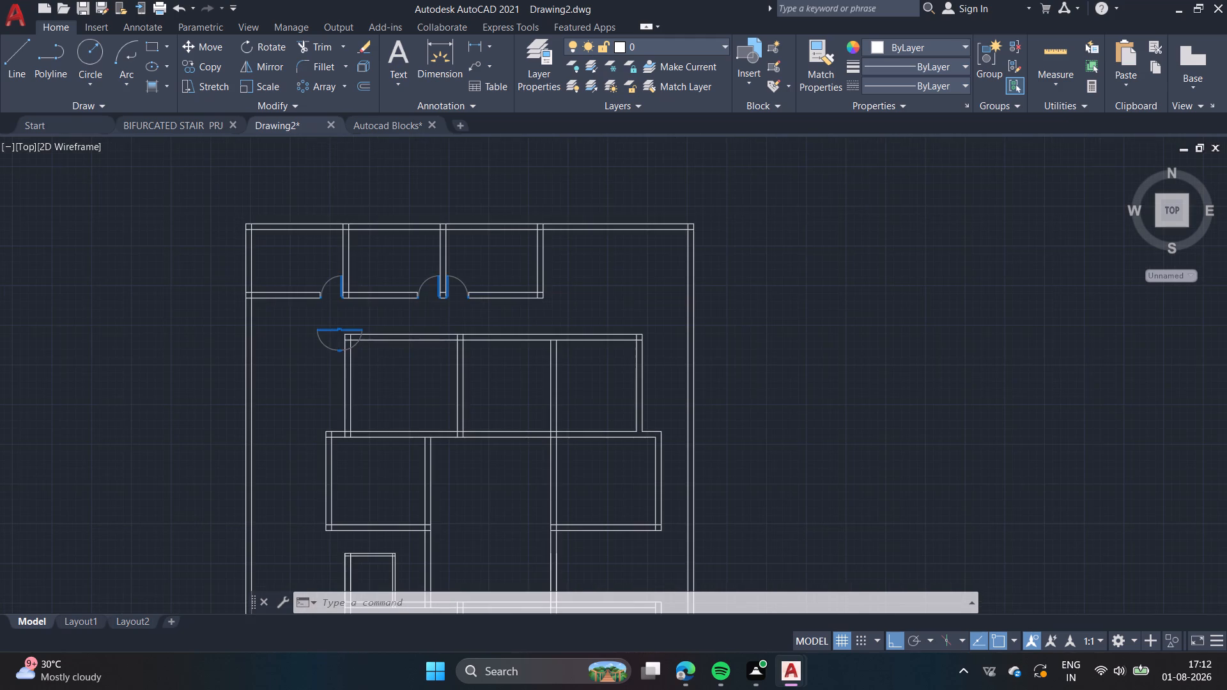
scroll(389, 397, "up", 1)
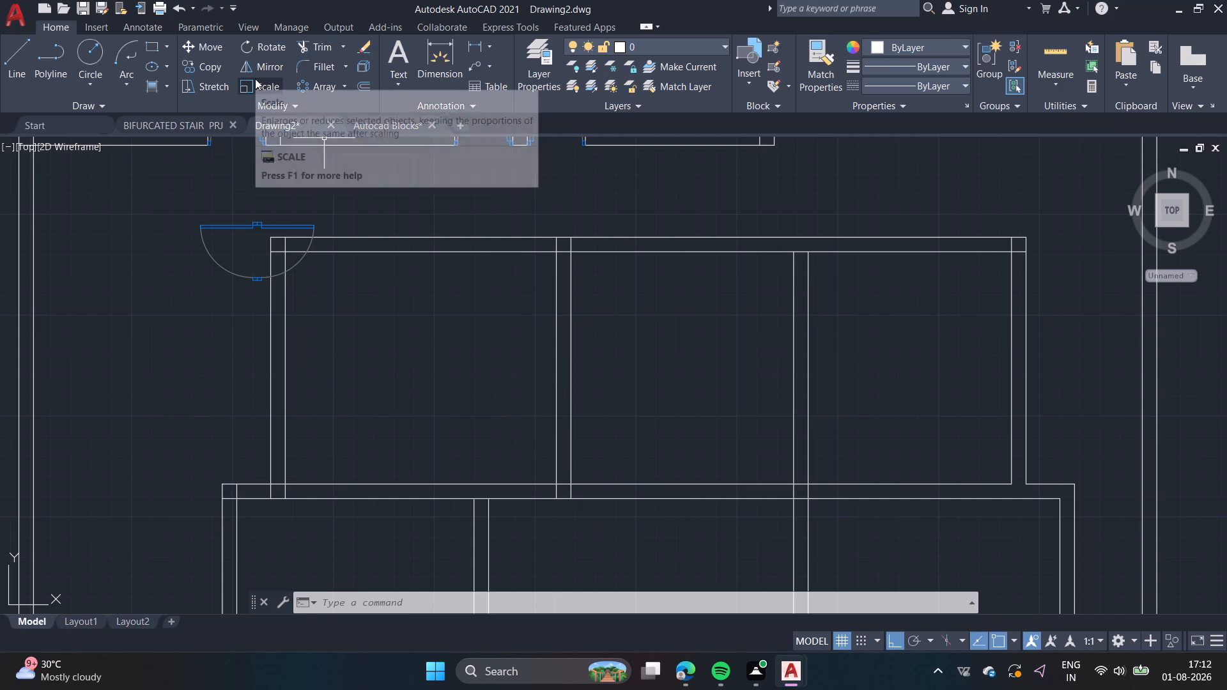
type("l")
key("space")
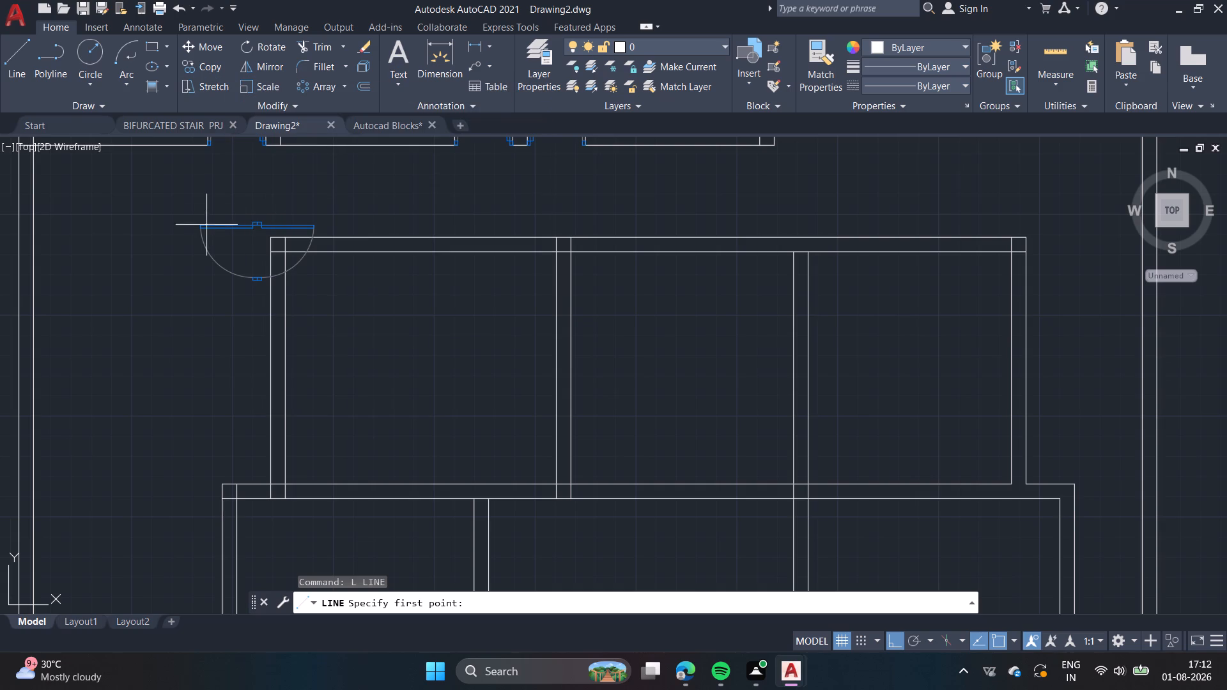
type("tk")
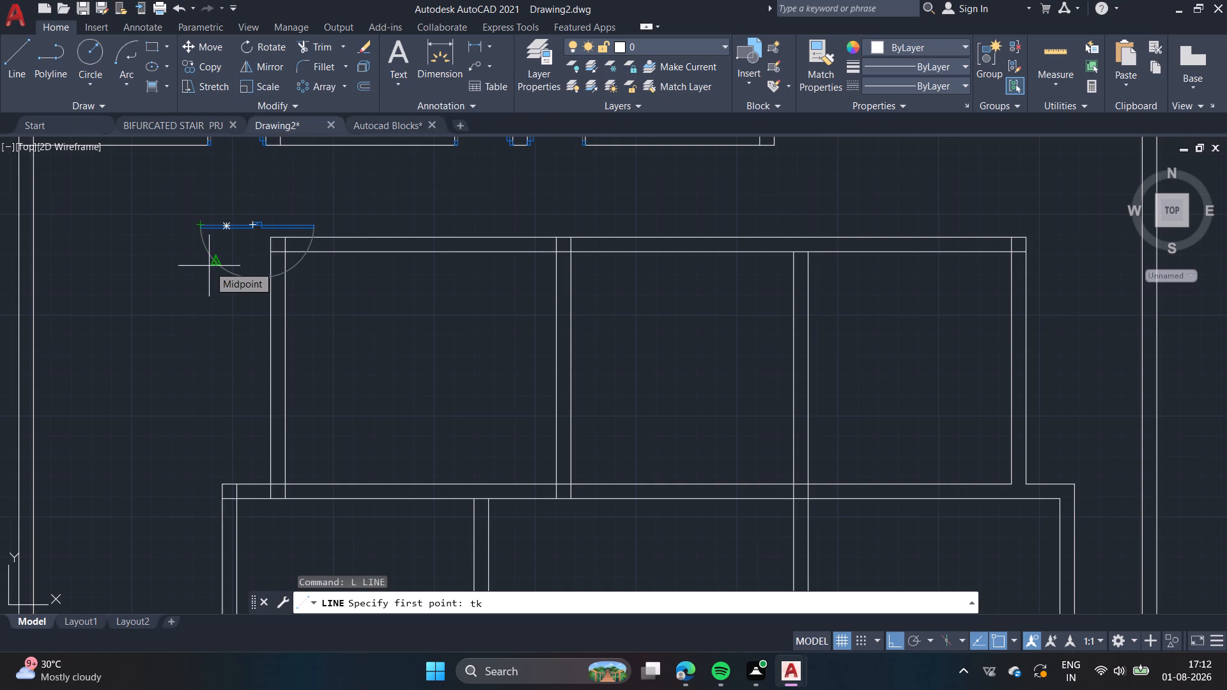
key("space")
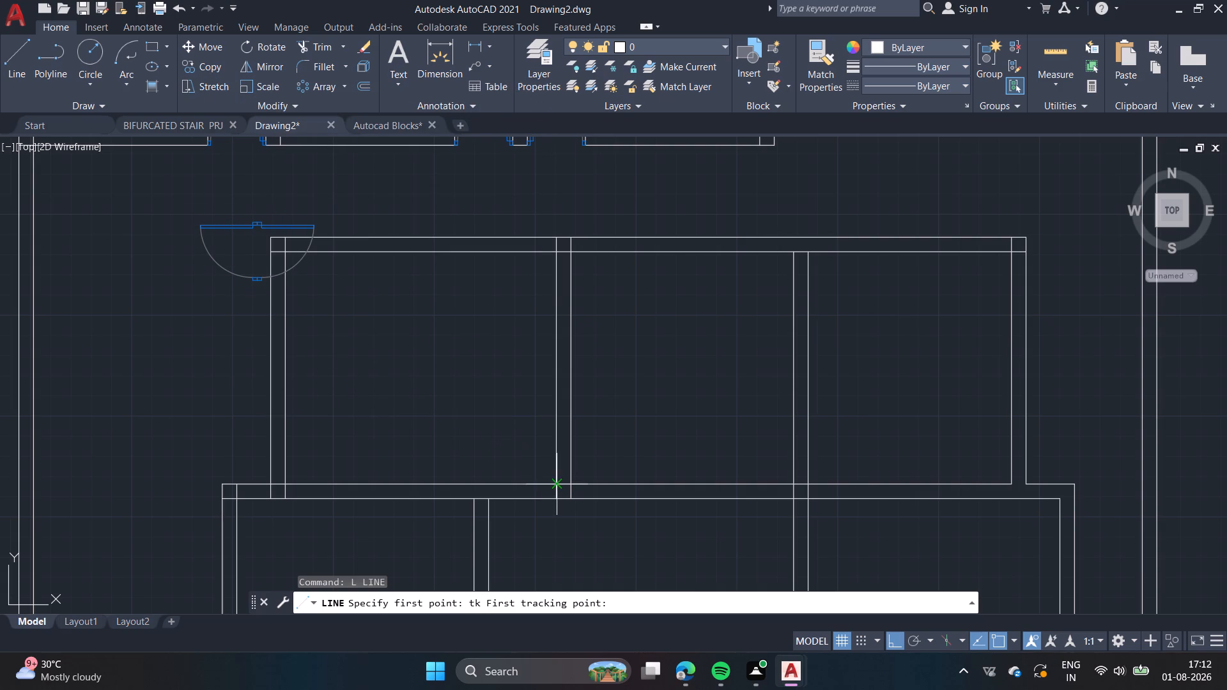
left_click(559, 482)
key("3")
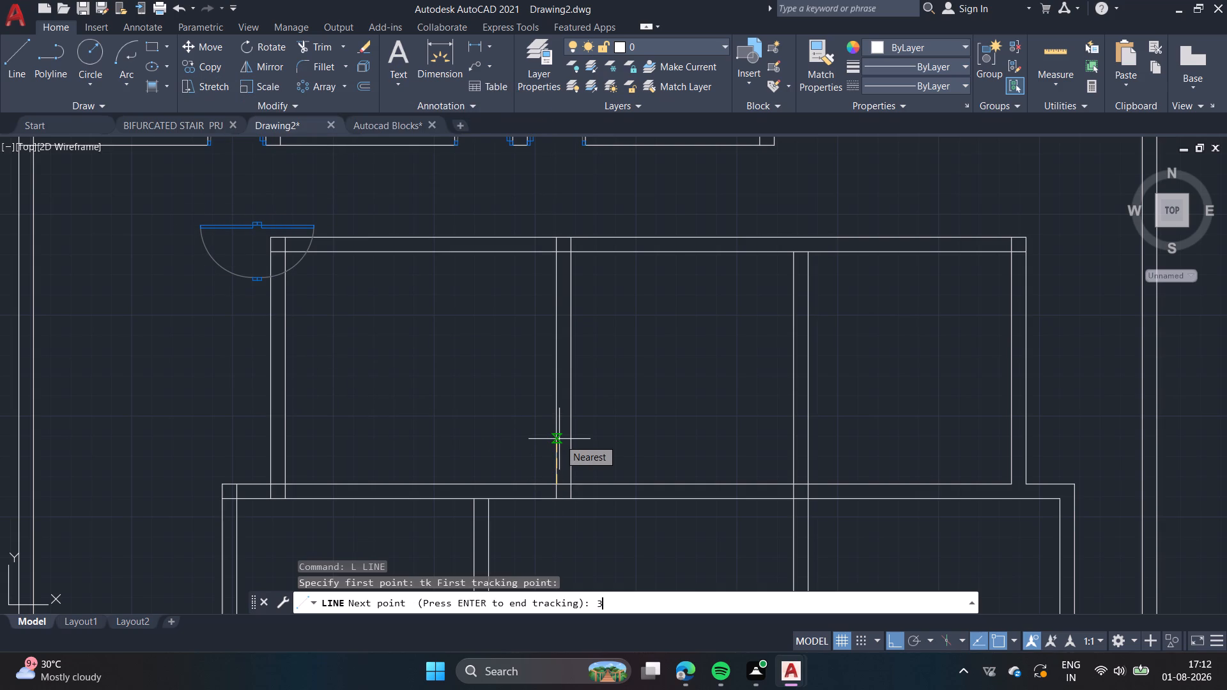
key("apostrophe")
key("Return")
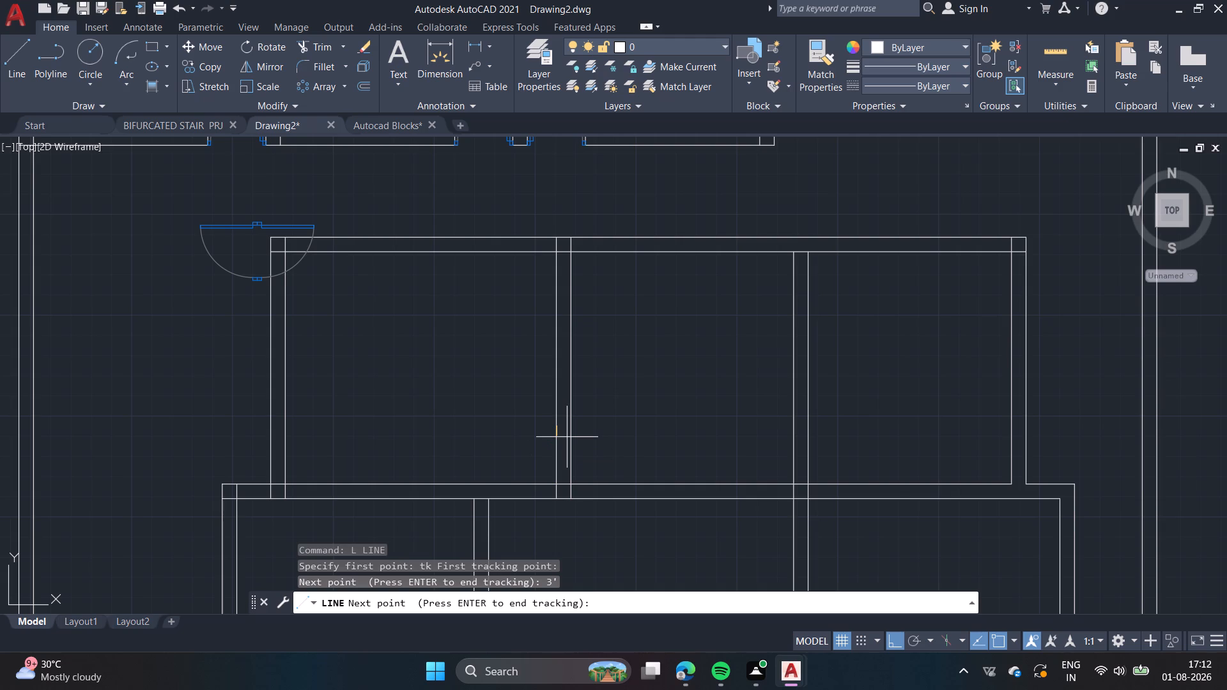
key("Return")
left_click(571, 426)
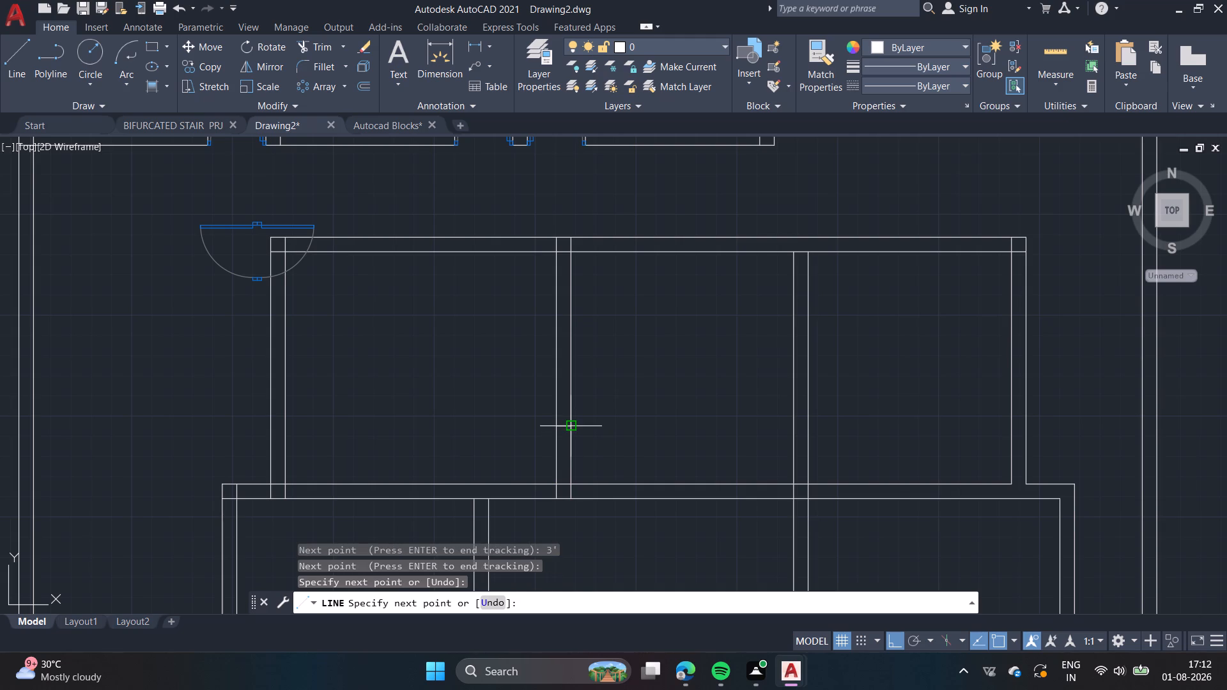
left_click(809, 424)
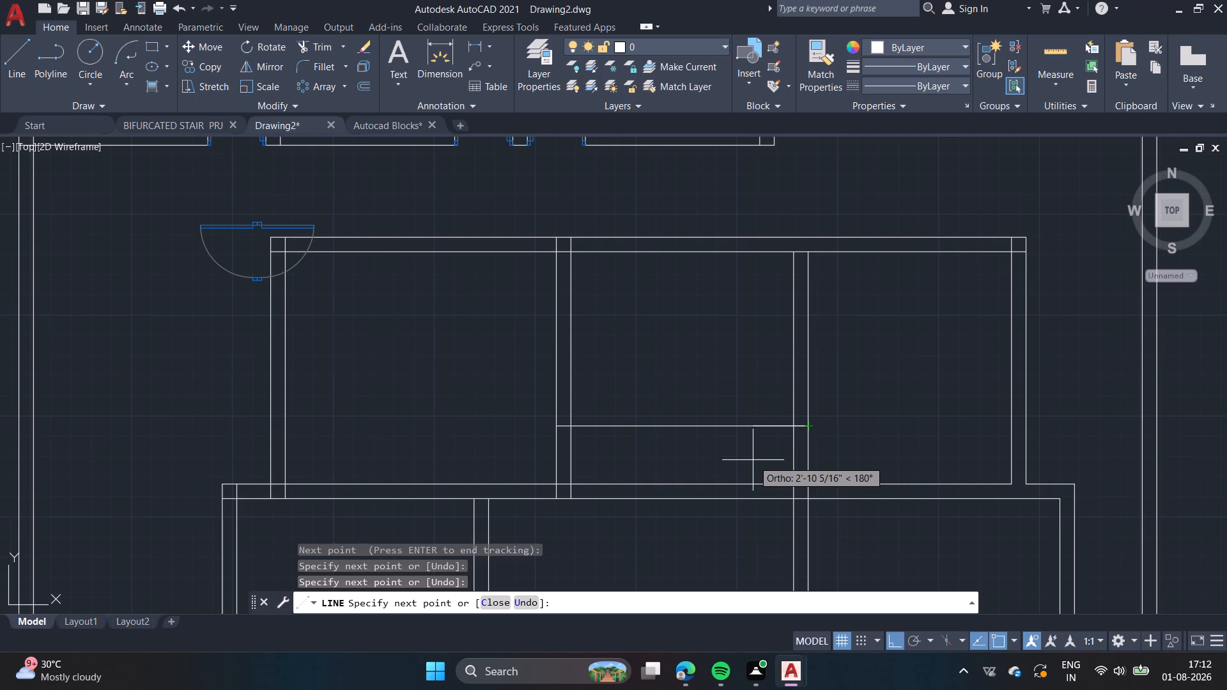
key("Escape")
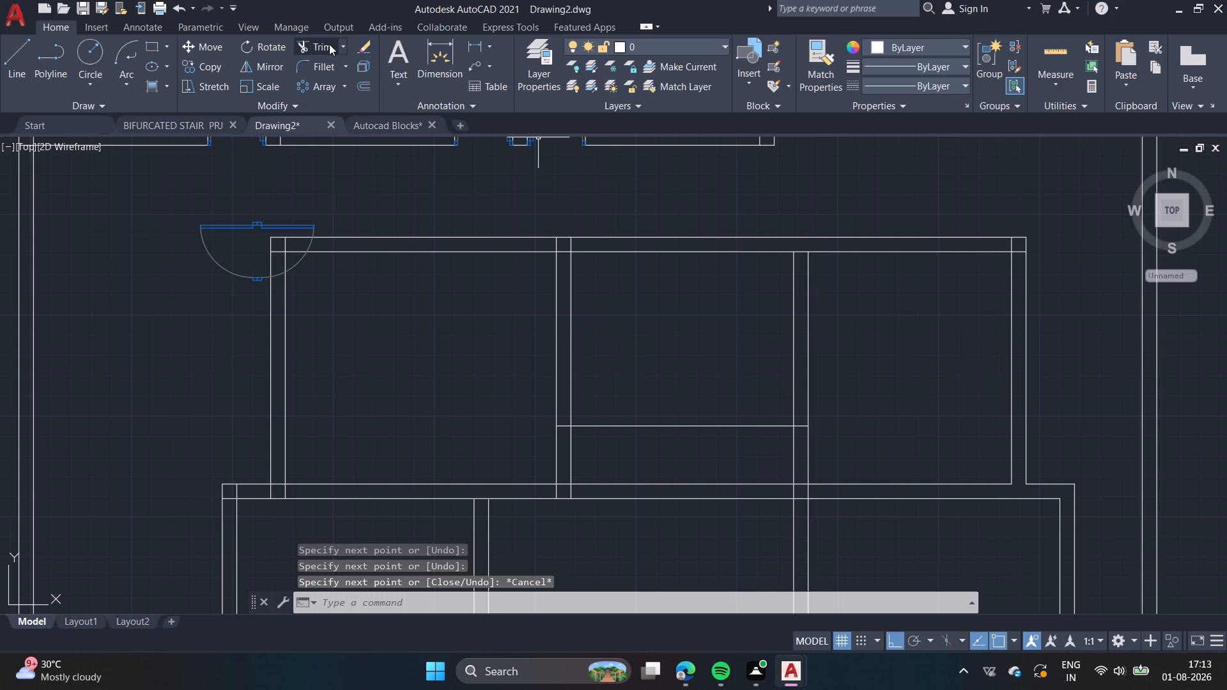
Trim the line between the two partitions and both partitions' wall lines beneath it to leave door openings above the lower wall.
left_click(329, 44)
left_click(671, 393)
left_click(667, 441)
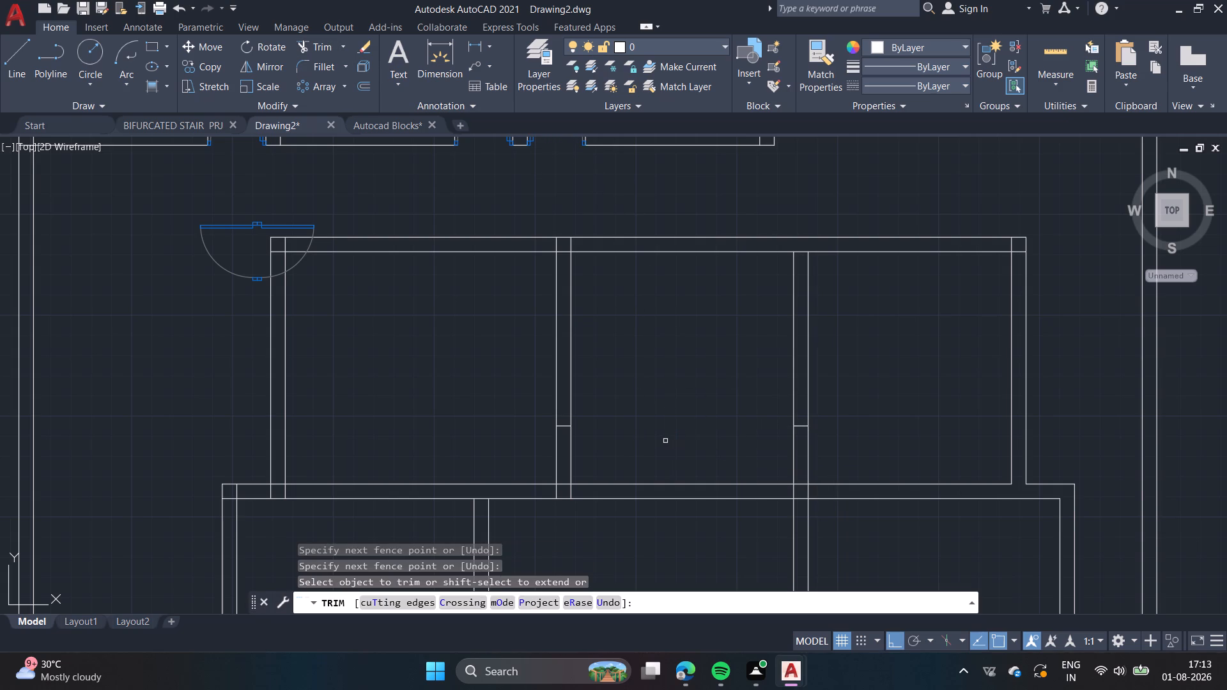
left_click(607, 453)
left_click(538, 460)
left_click(849, 445)
left_click(748, 464)
key("Escape")
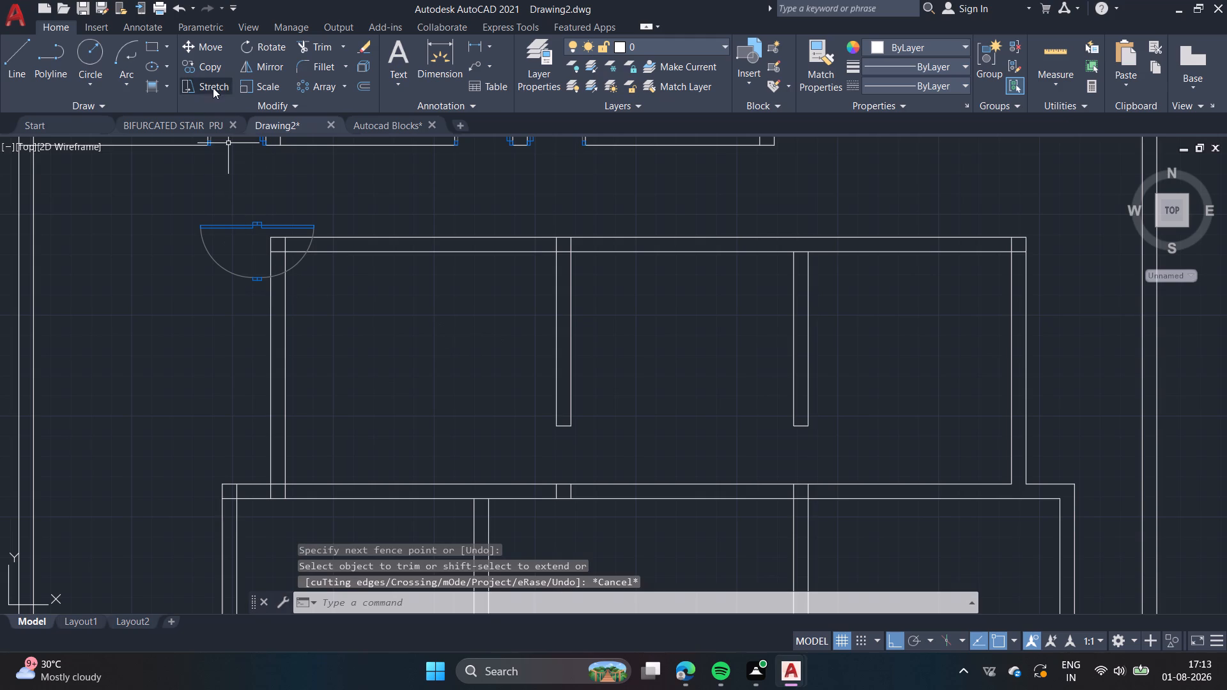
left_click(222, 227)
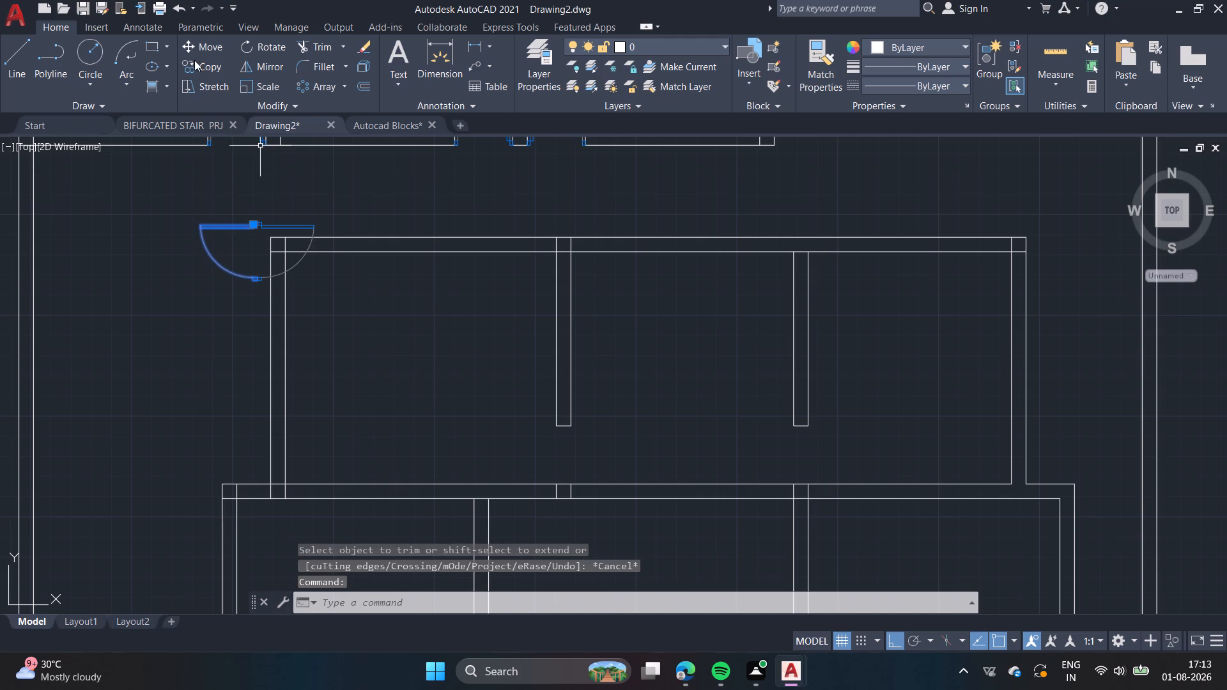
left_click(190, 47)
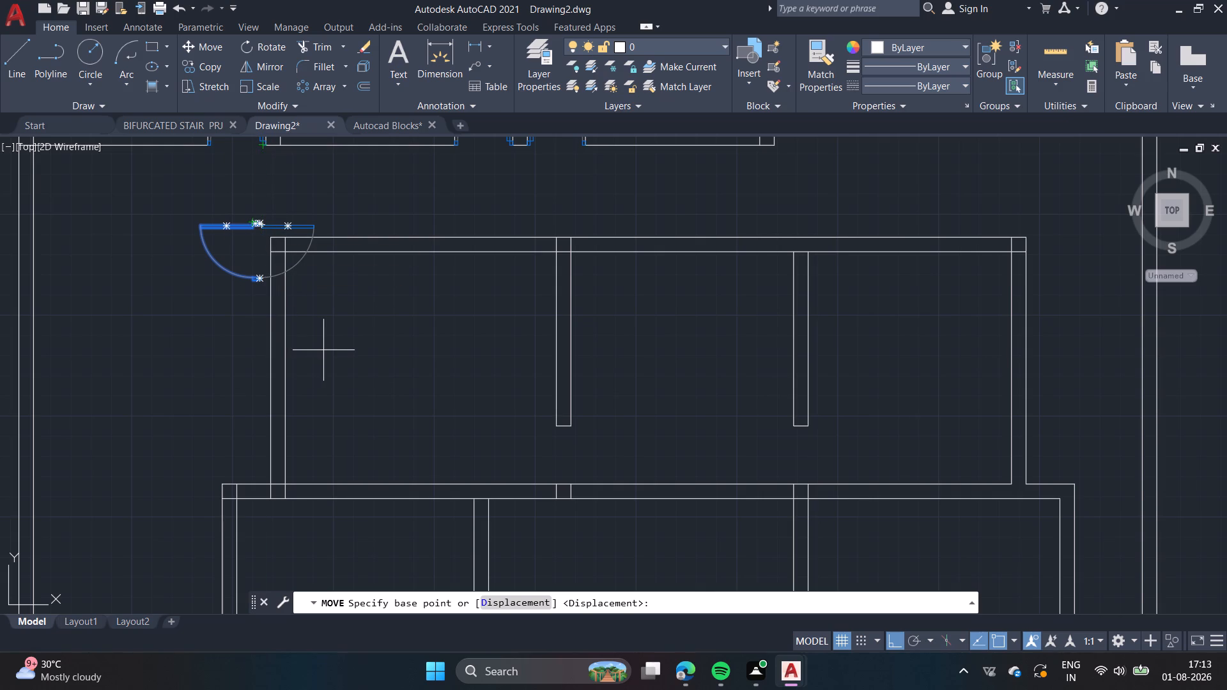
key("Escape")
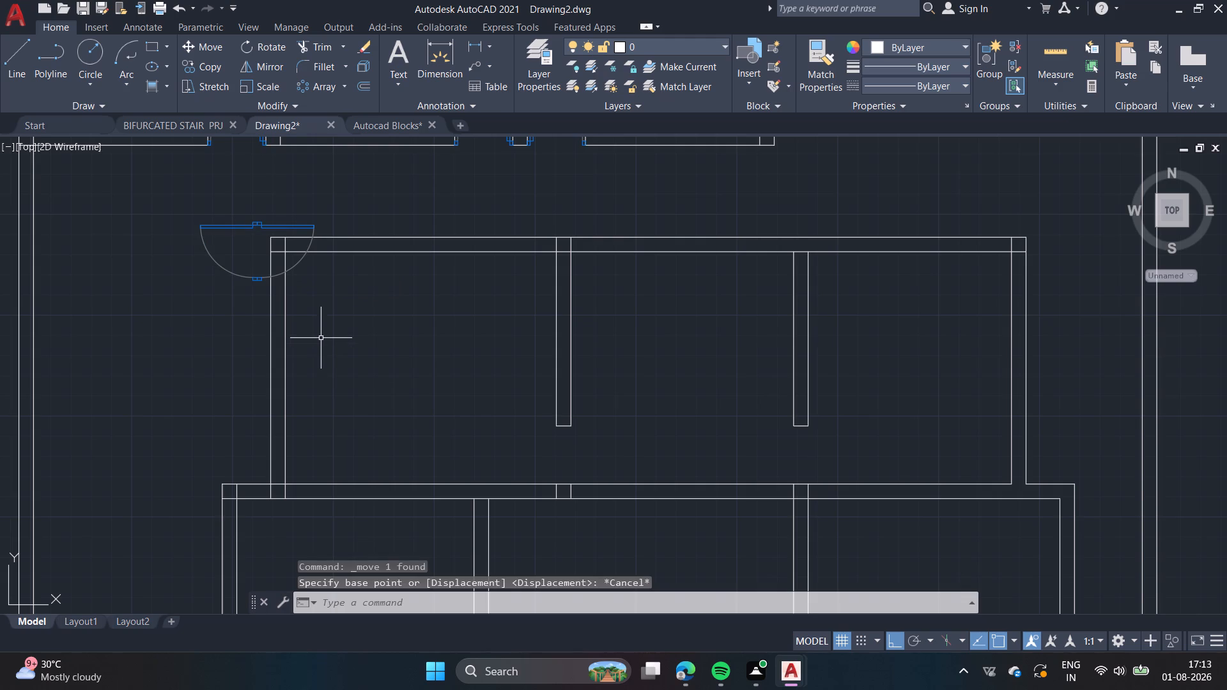
Mirror the left door of the rotated pair about a horizontal line through its hinge-side jamb, keeping the original.
left_click(226, 228)
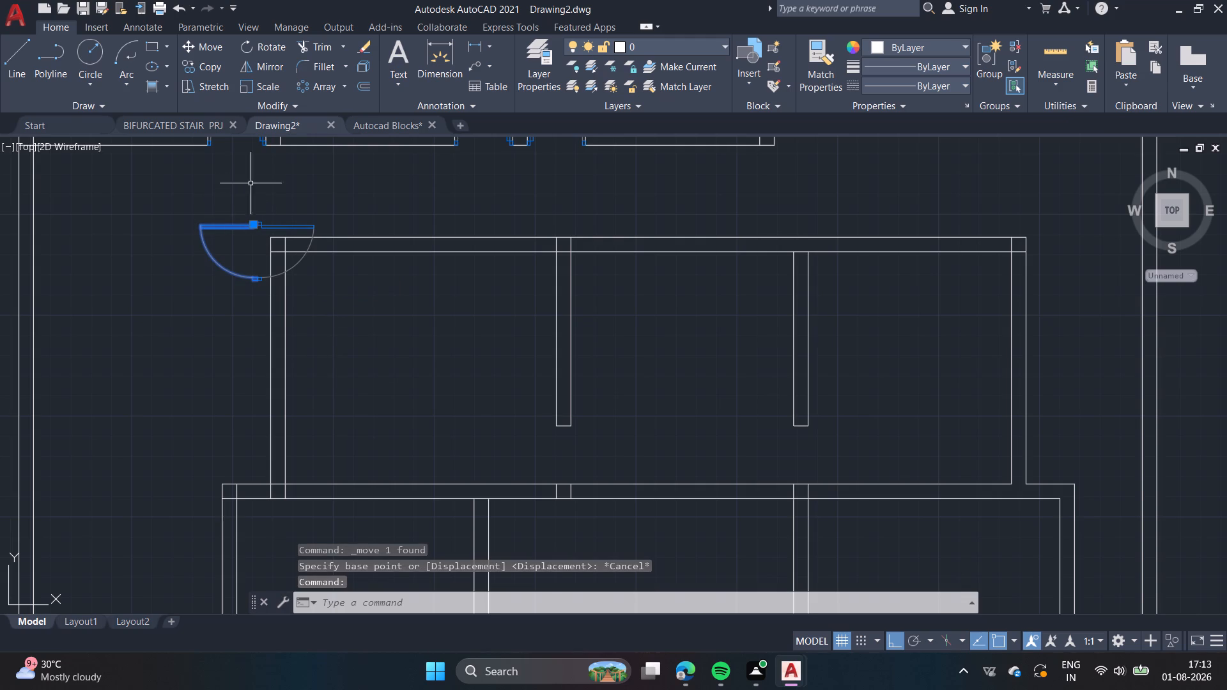
left_click(258, 69)
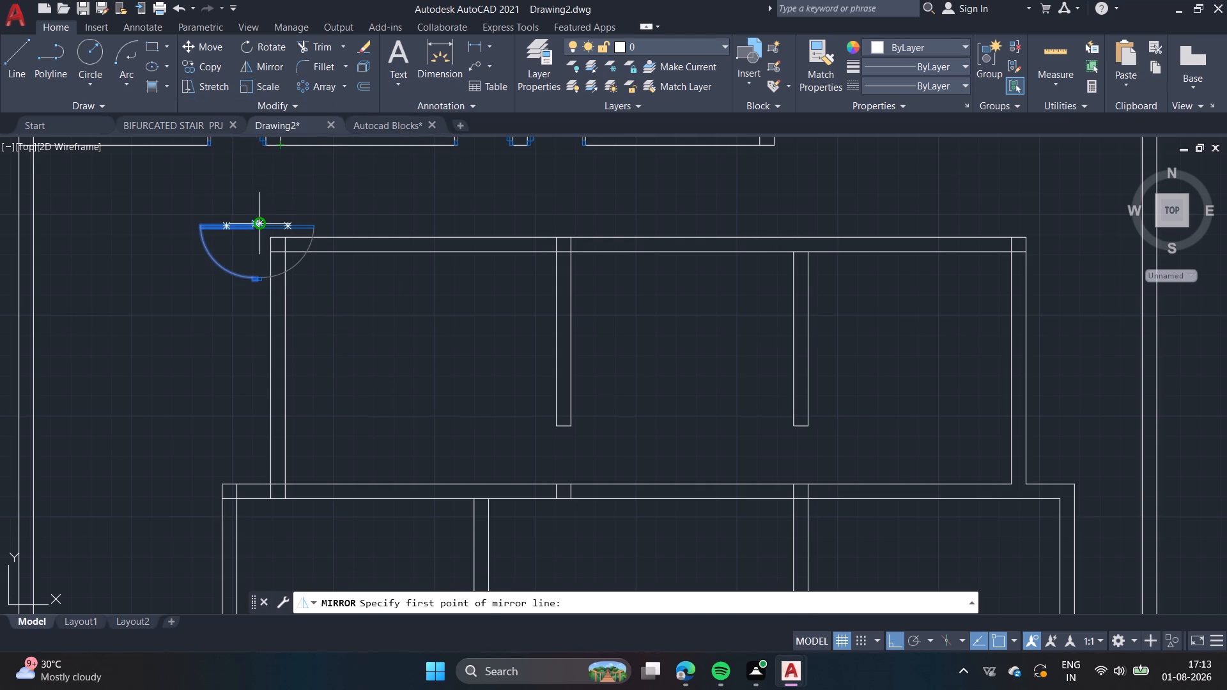
left_click(258, 219)
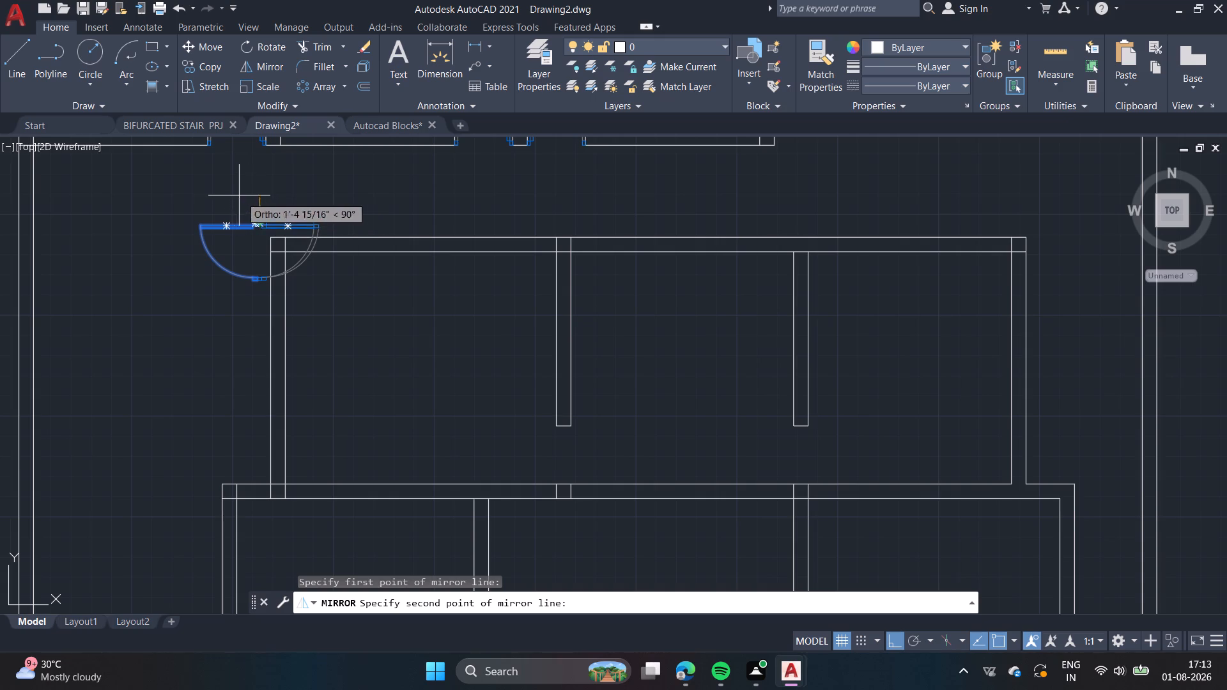
left_click(220, 210)
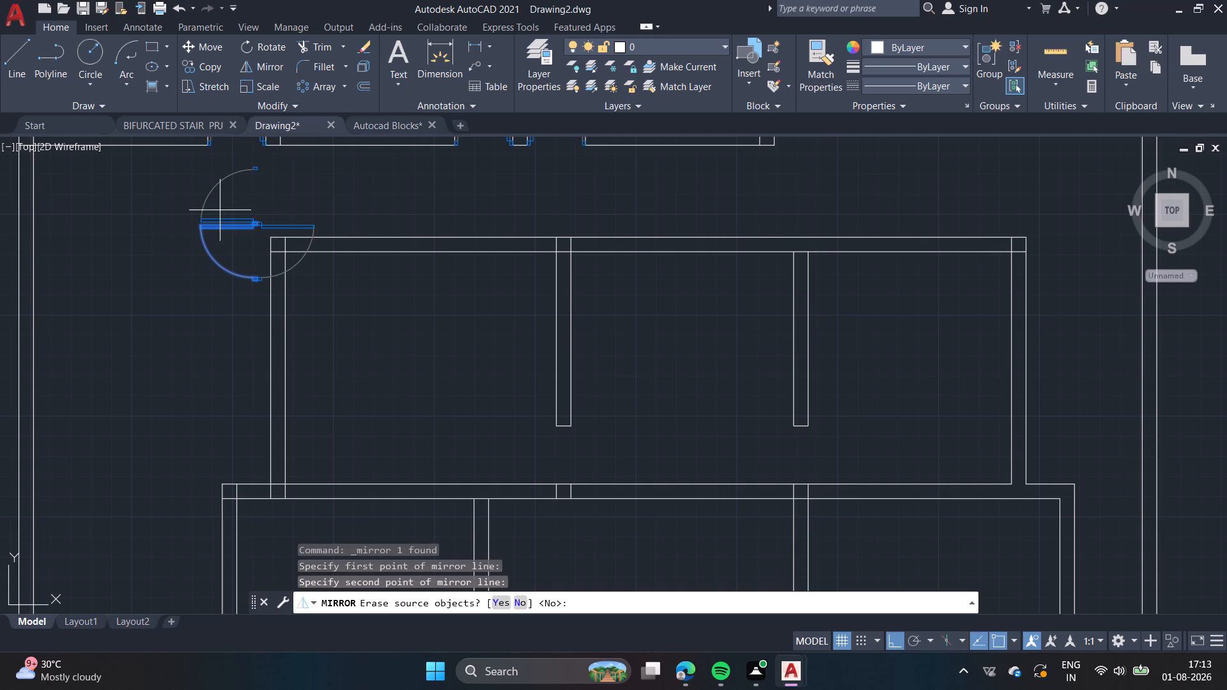
left_click(295, 225)
left_click(277, 226)
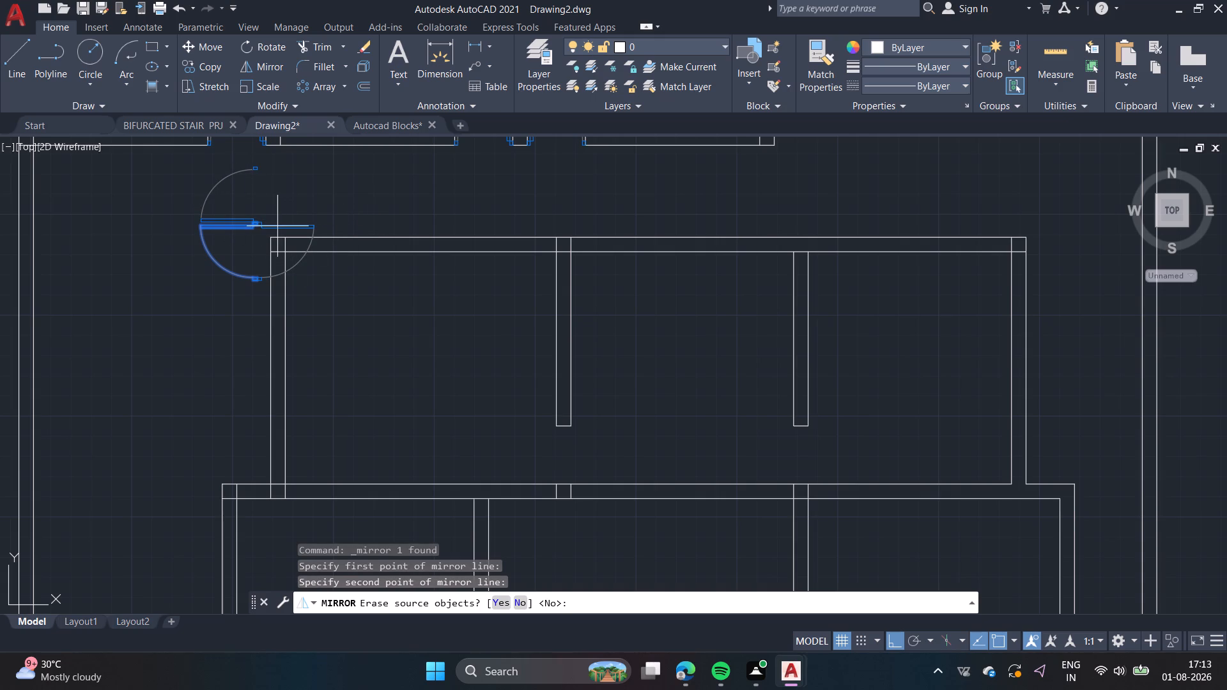
key("space")
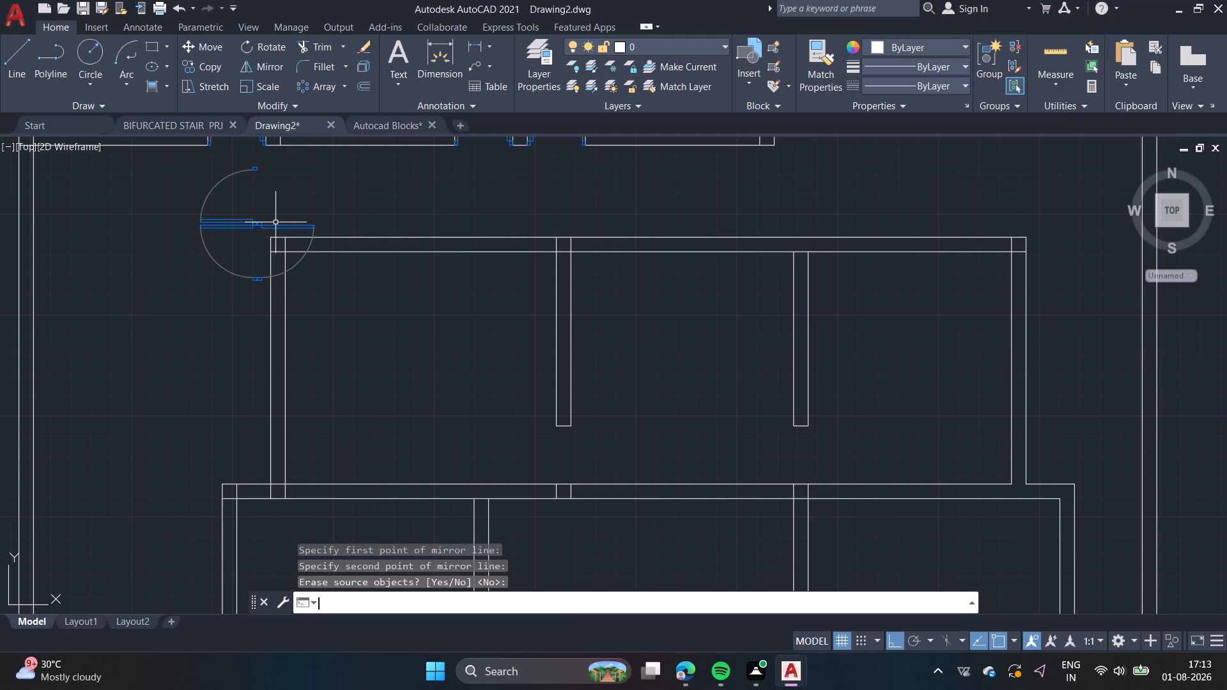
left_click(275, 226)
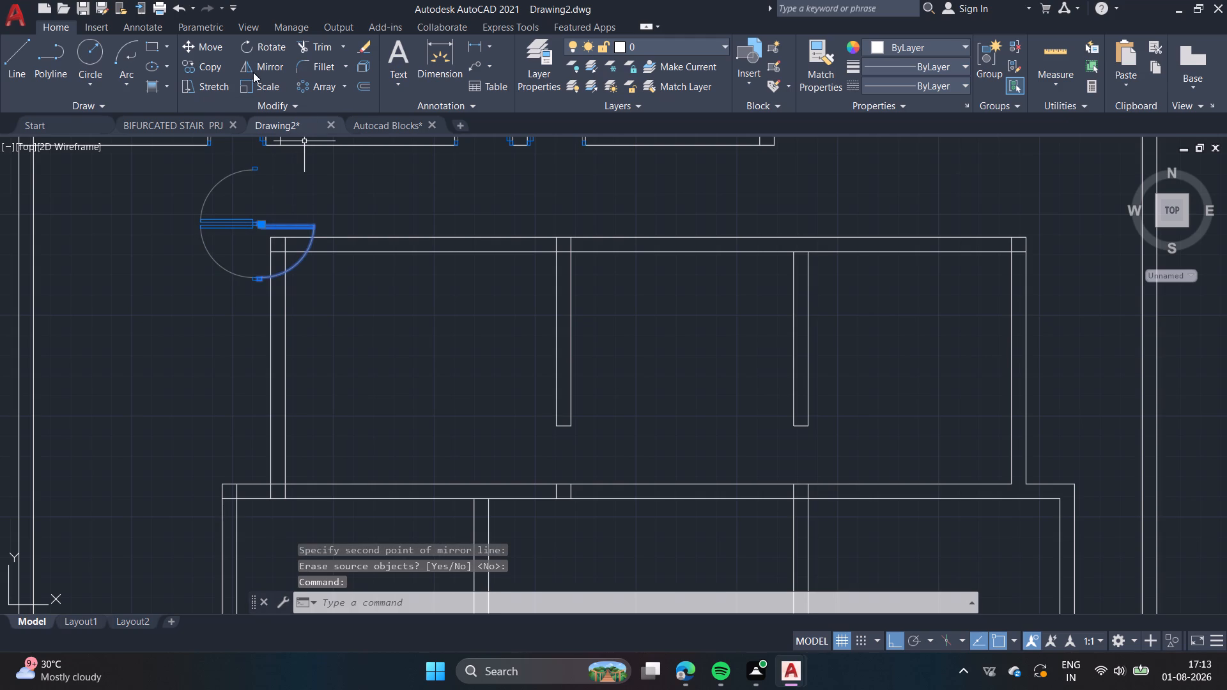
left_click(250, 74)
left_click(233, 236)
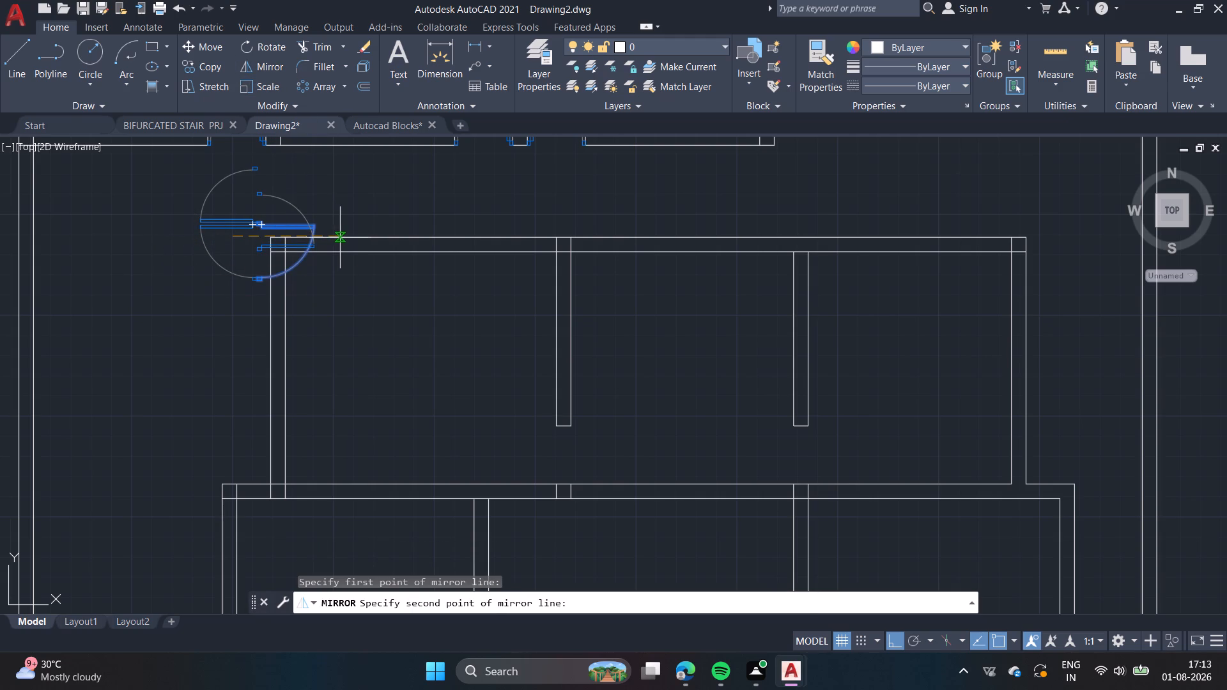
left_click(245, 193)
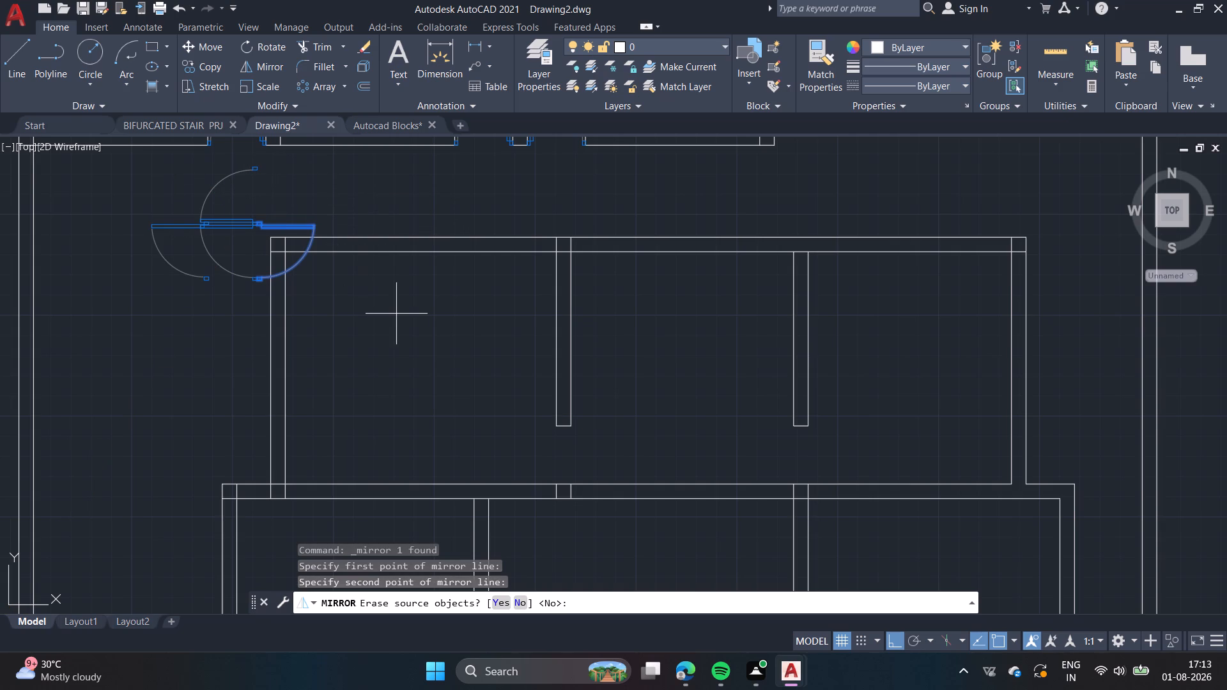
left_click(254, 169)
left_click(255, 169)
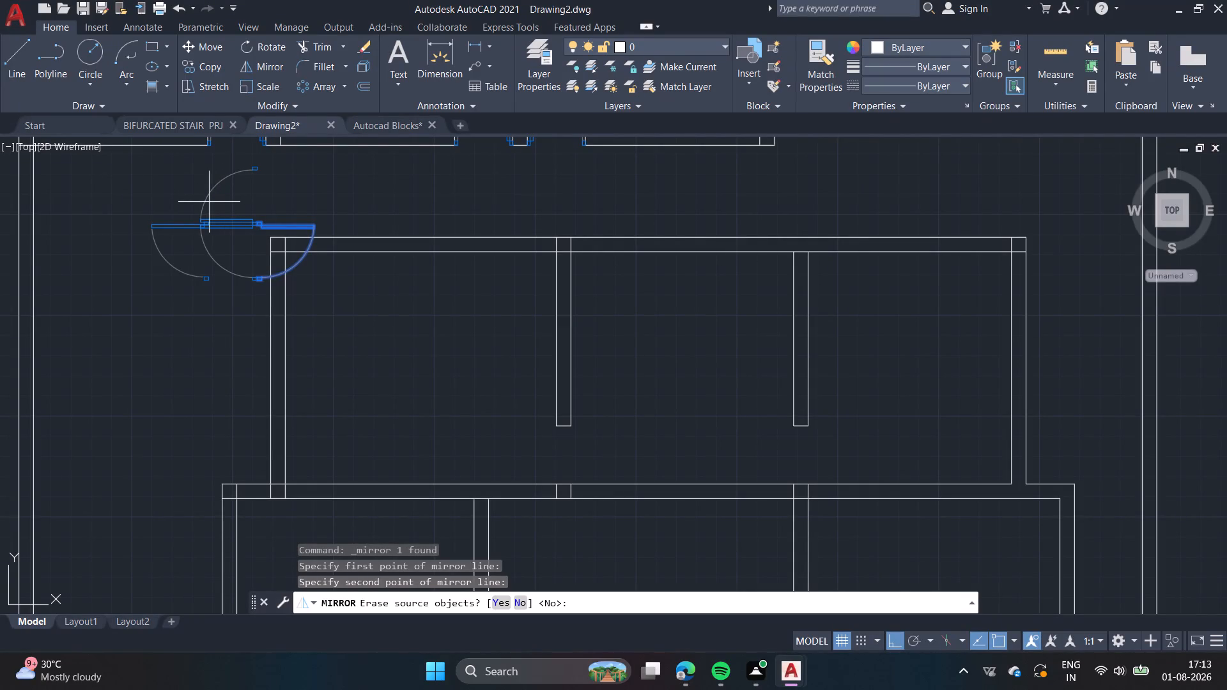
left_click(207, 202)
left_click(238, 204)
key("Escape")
Mirror the right door of the pair about a horizontal line through the lower corner of its latch-side jamb, keeping the original.
left_click(271, 227)
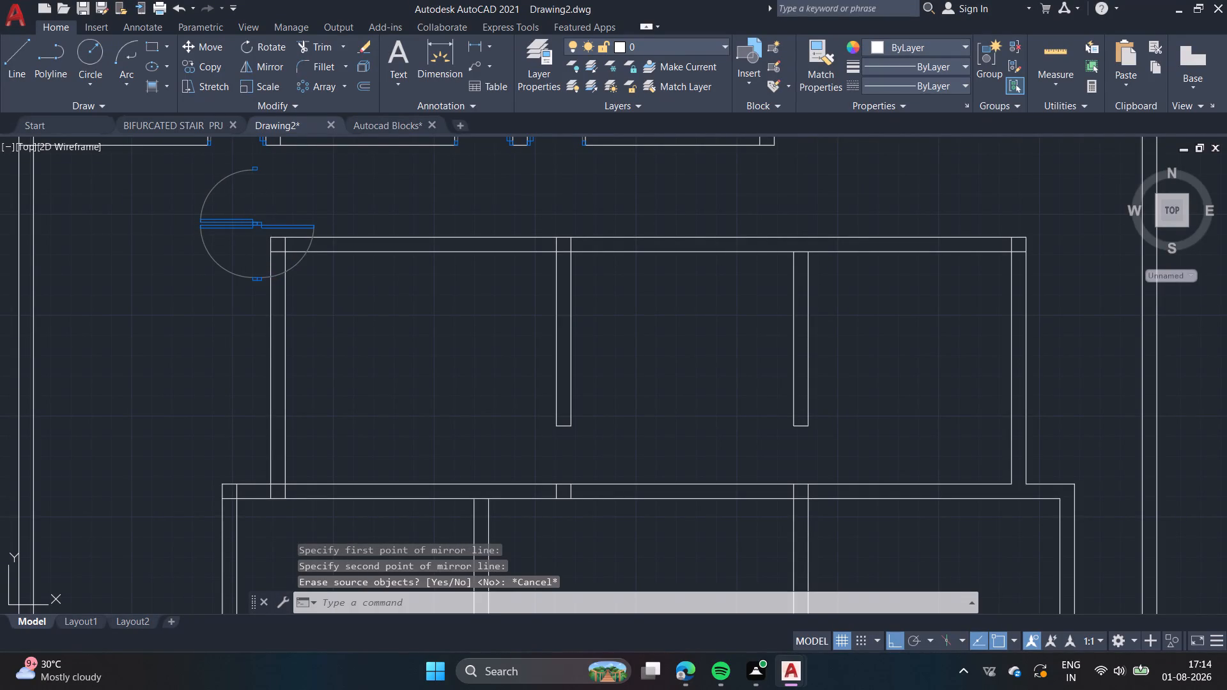
left_click(247, 71)
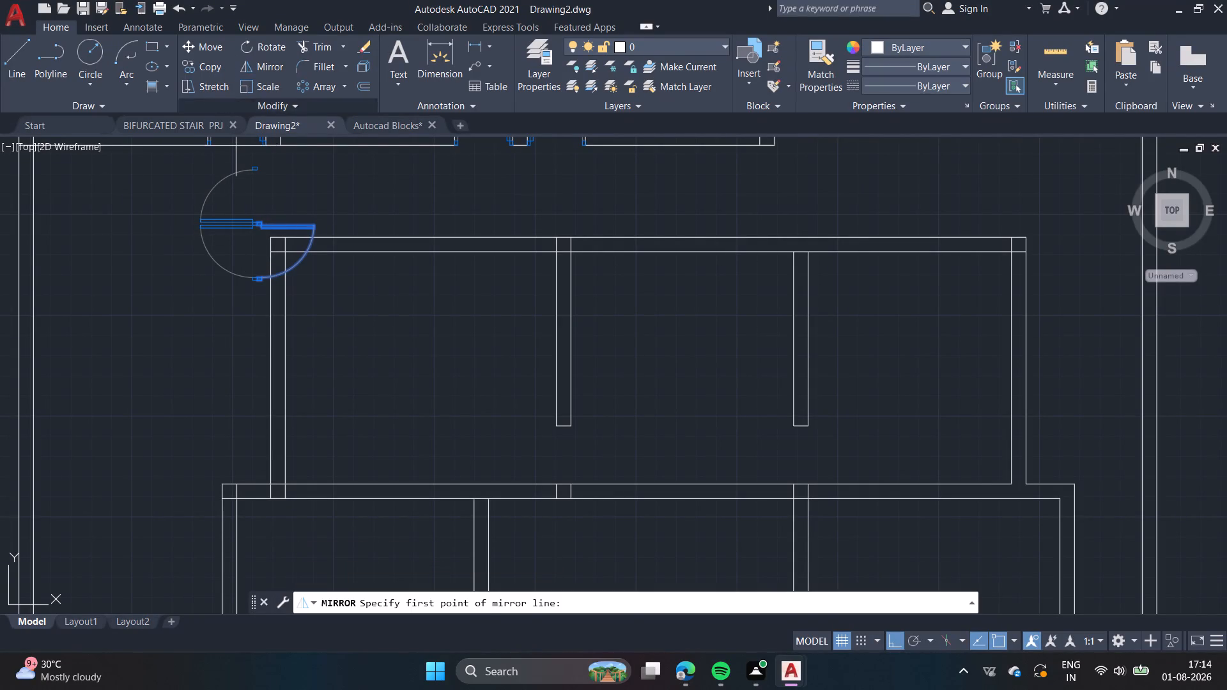
scroll(254, 287, "up", 3)
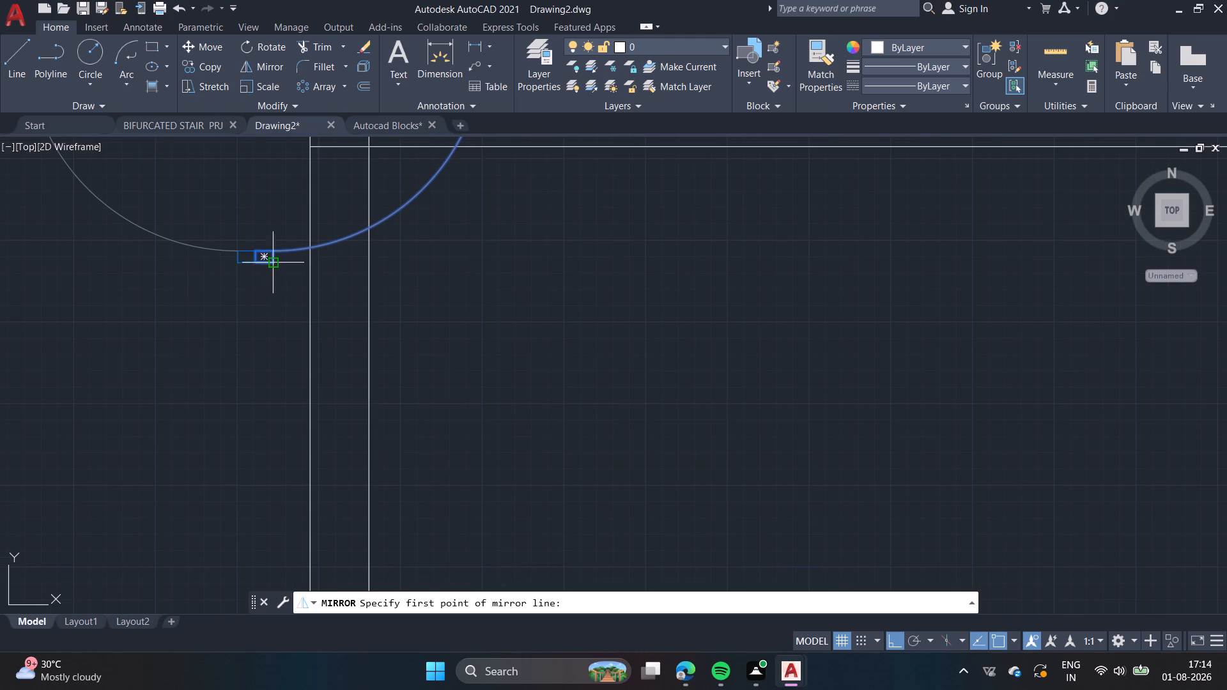
left_click(256, 264)
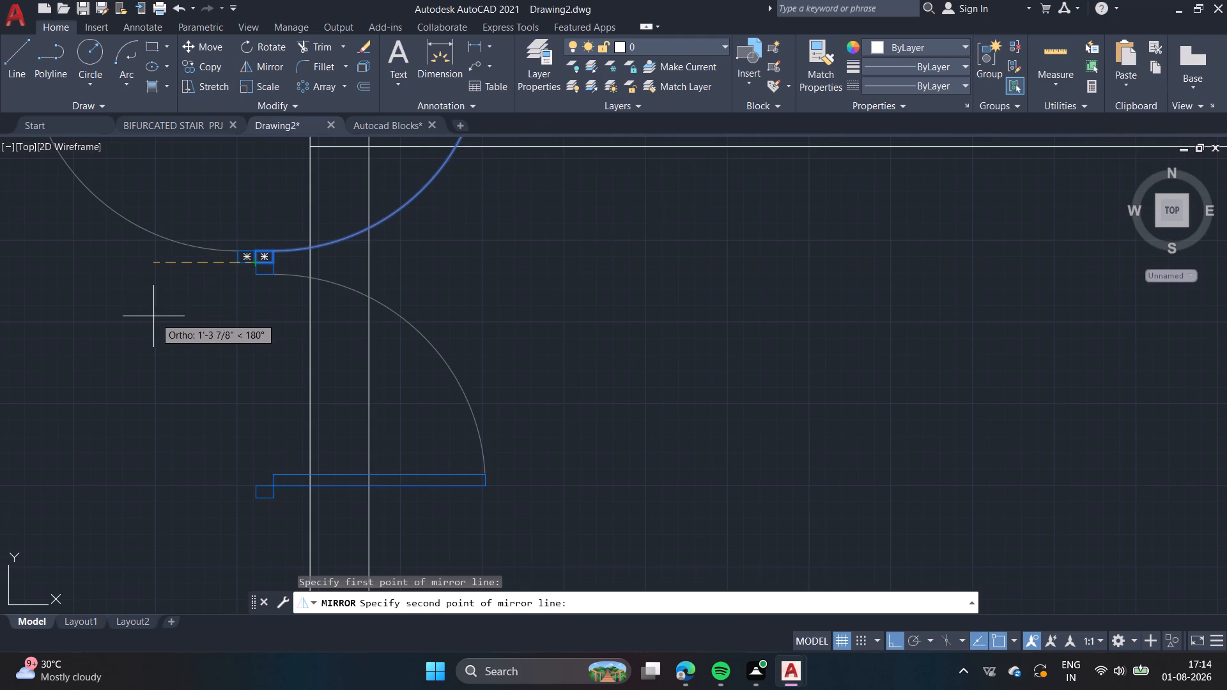
scroll(157, 319, "down", 2)
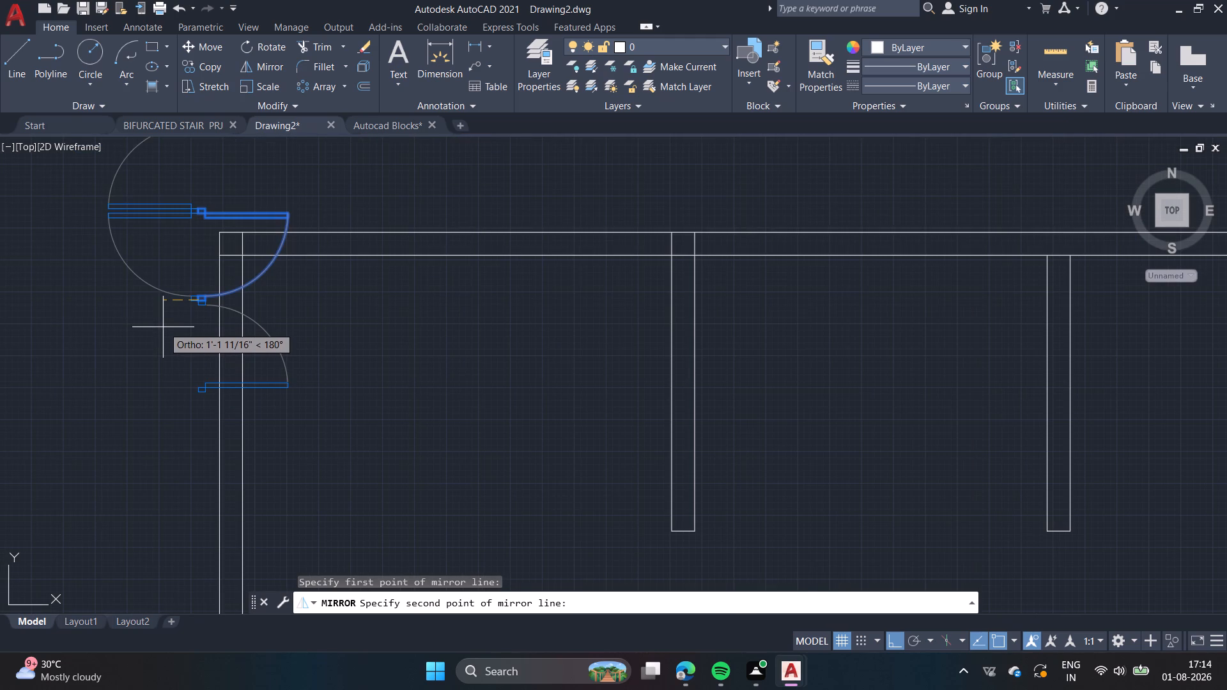
left_click(163, 327)
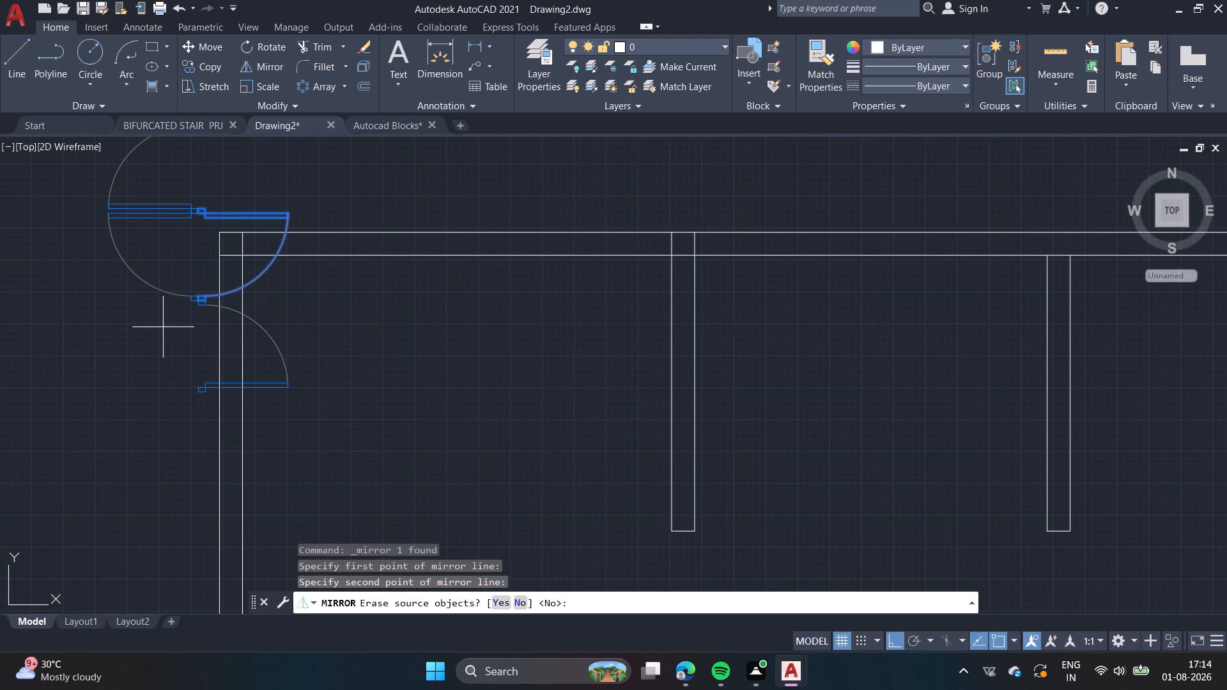
key("space")
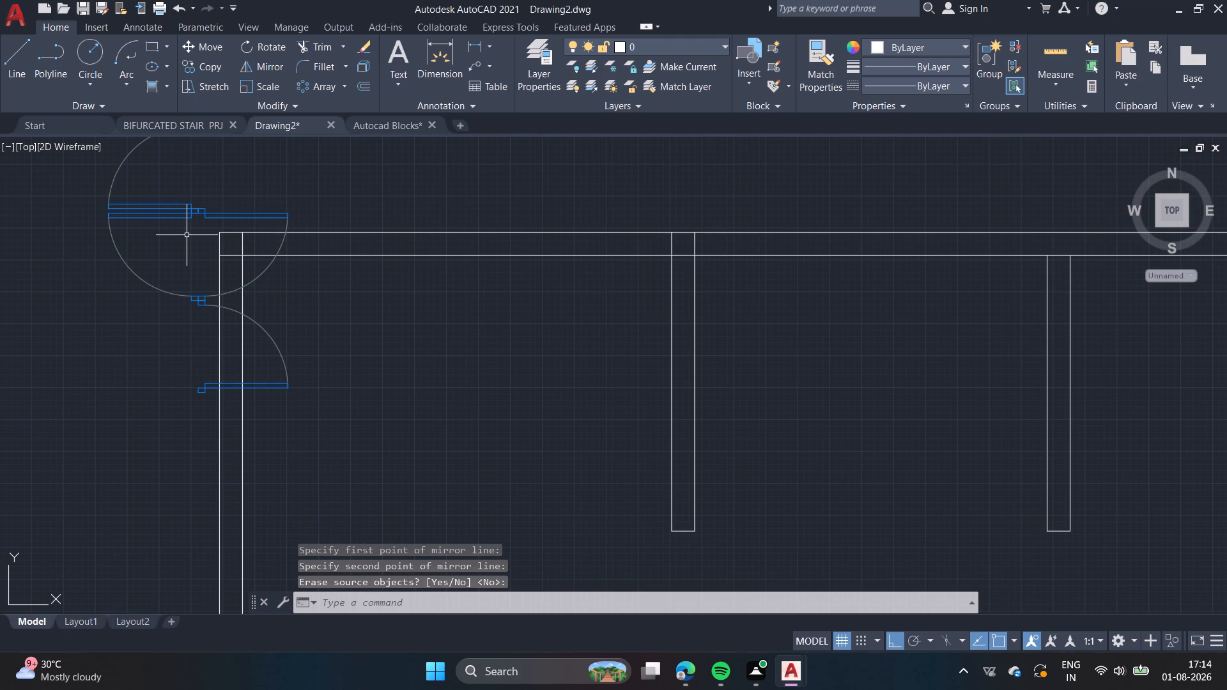
Move the upper-left mirrored door into the left partition's opening, snapping its upper jamb corner to the lower-right corner of the partition's cut end.
middle_click_drag(187, 234, 132, 305)
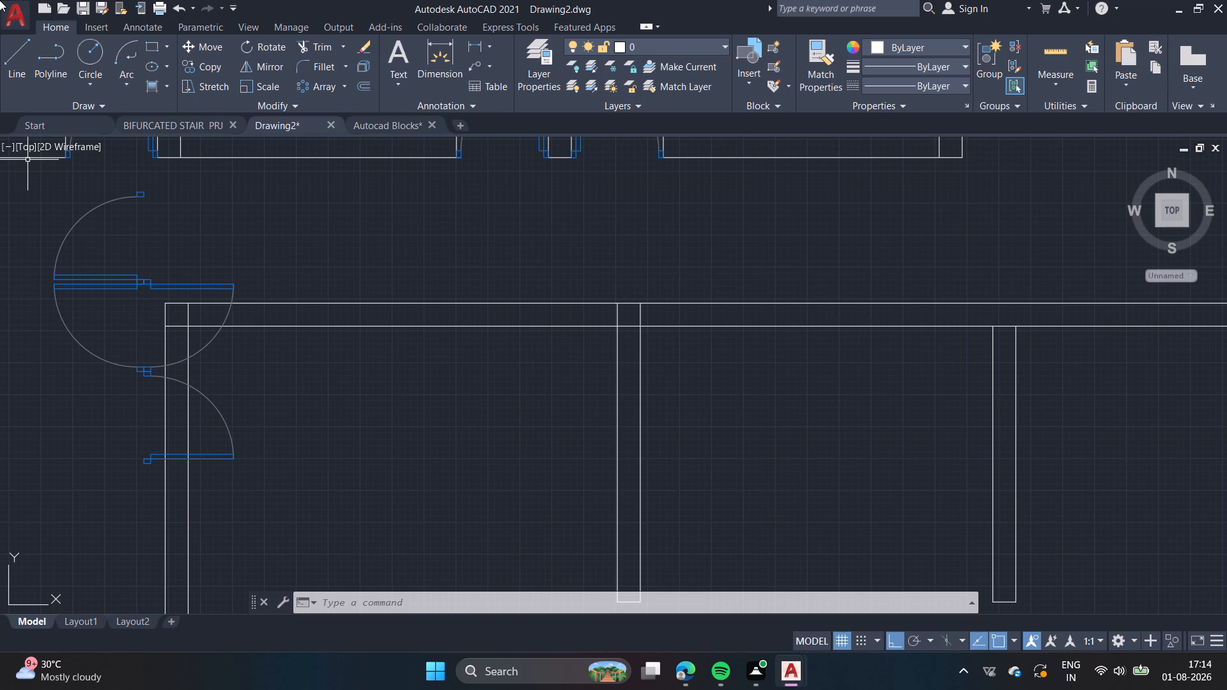
scroll(0, 6, "down", 1)
left_click(138, 196)
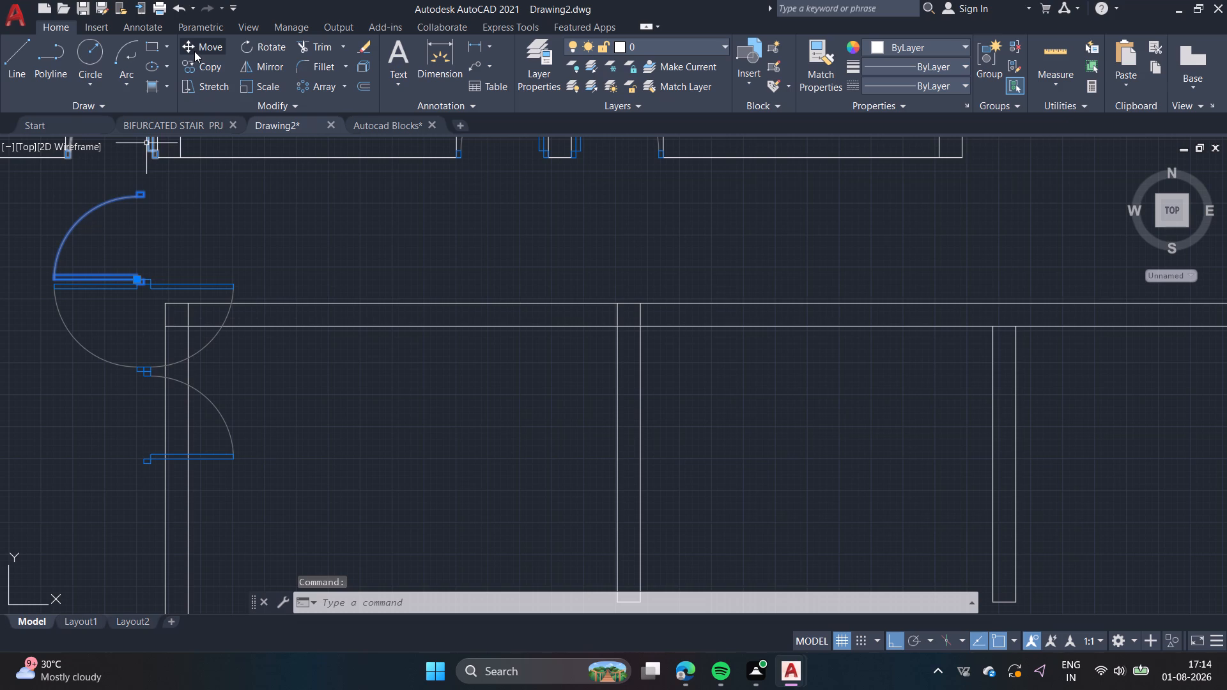
left_click(194, 51)
left_click(145, 188)
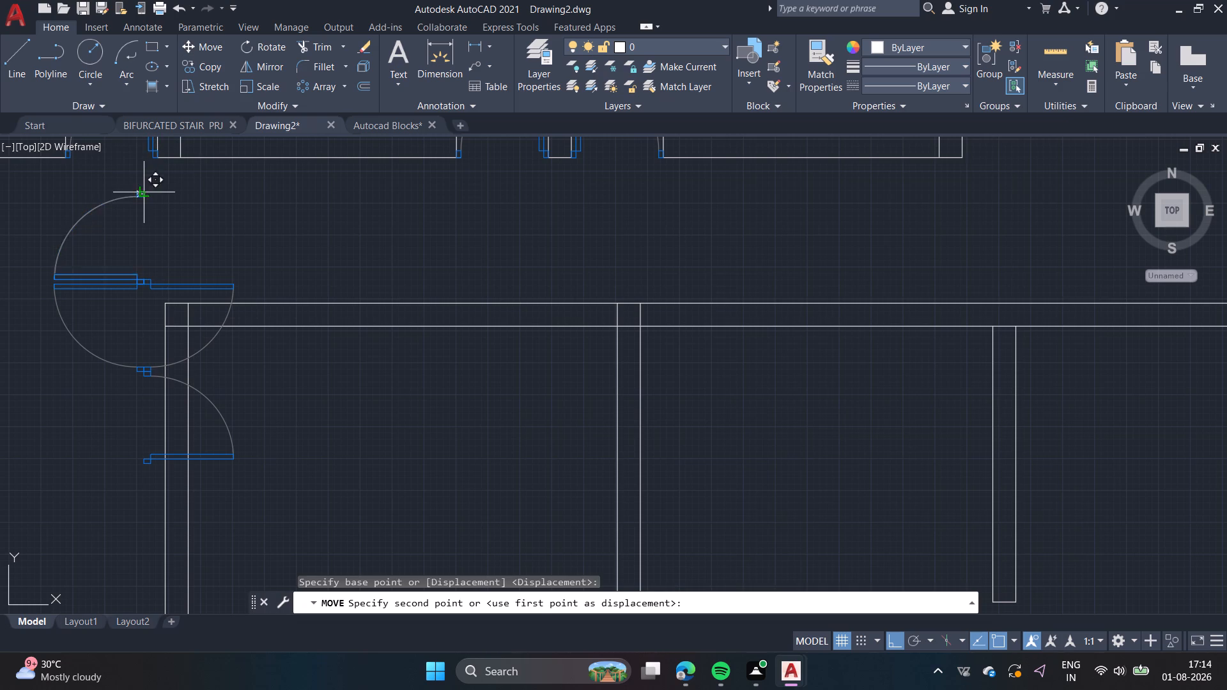
middle_click_drag(313, 377, 185, 57)
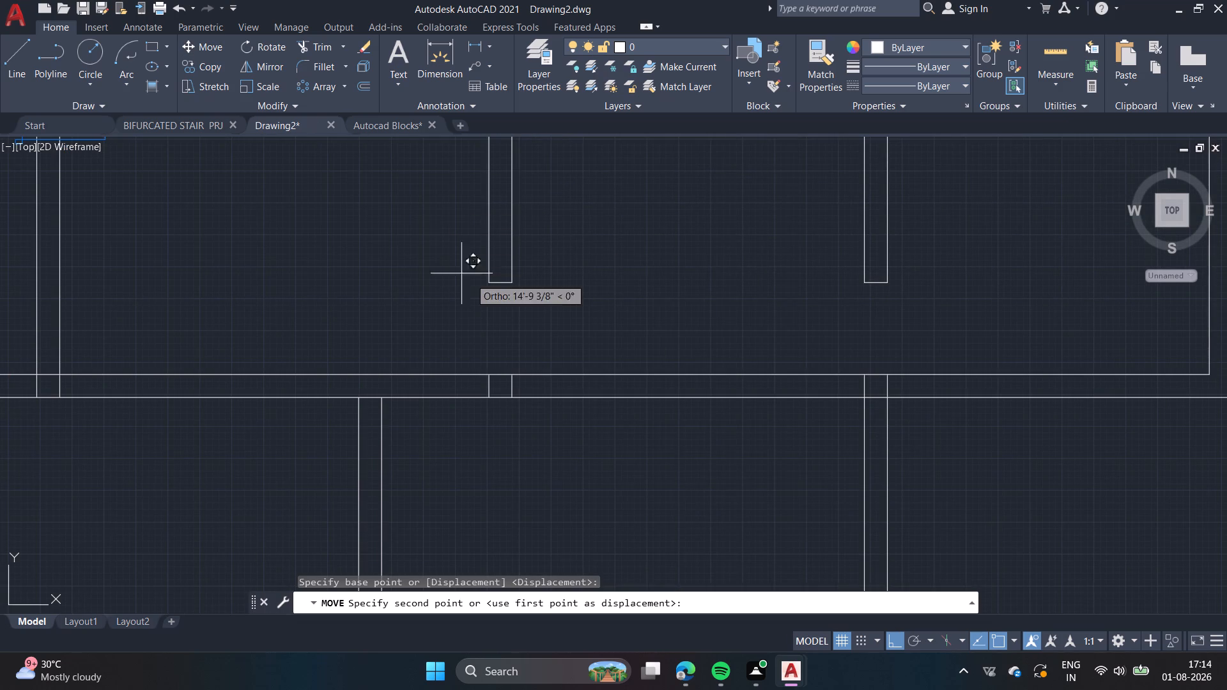
scroll(495, 295, "up", 3)
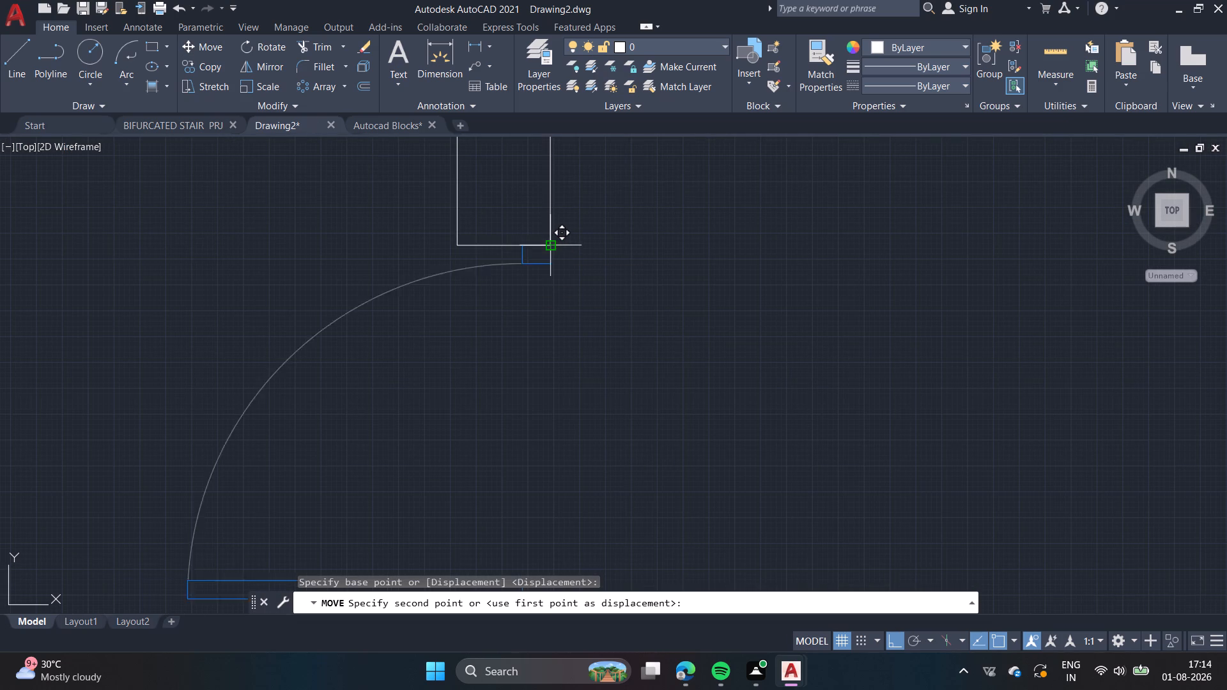
left_click(552, 245)
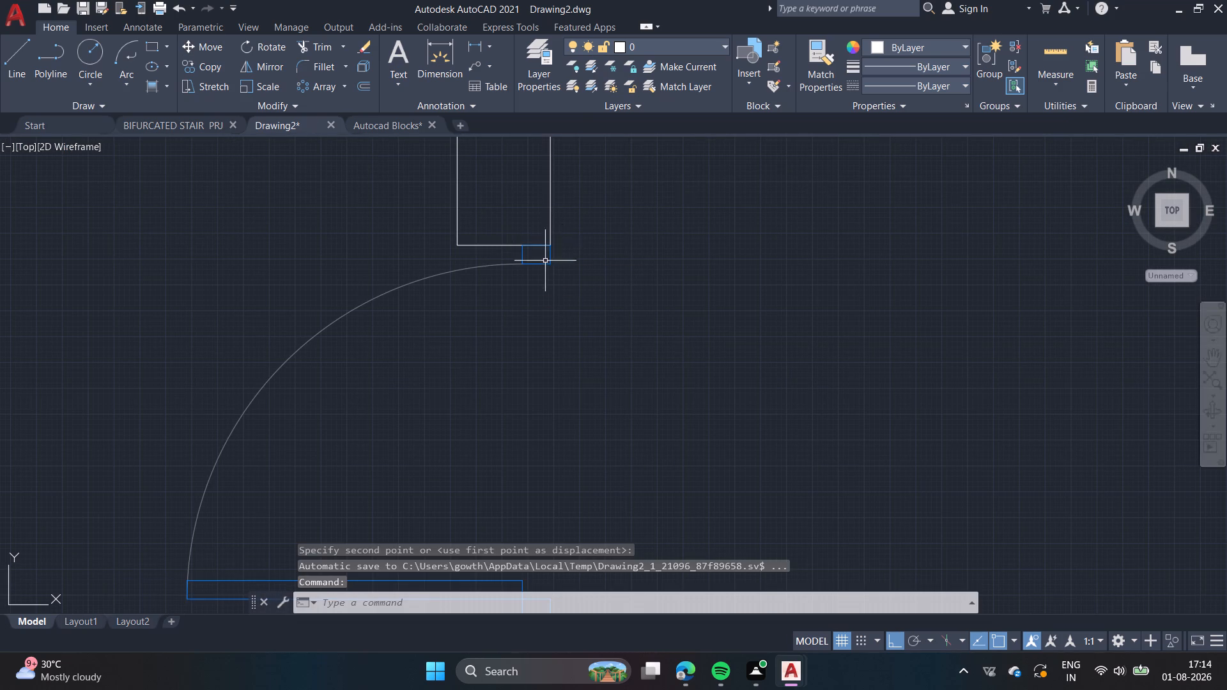
Turn Ortho off and move the lower-right mirrored door into the right partition's opening, its hinge-side jamb corner at the partition's left line on the lower wall.
scroll(580, 306, "down", 4)
middle_click_drag(675, 310, 660, 335)
scroll(640, 337, "down", 1)
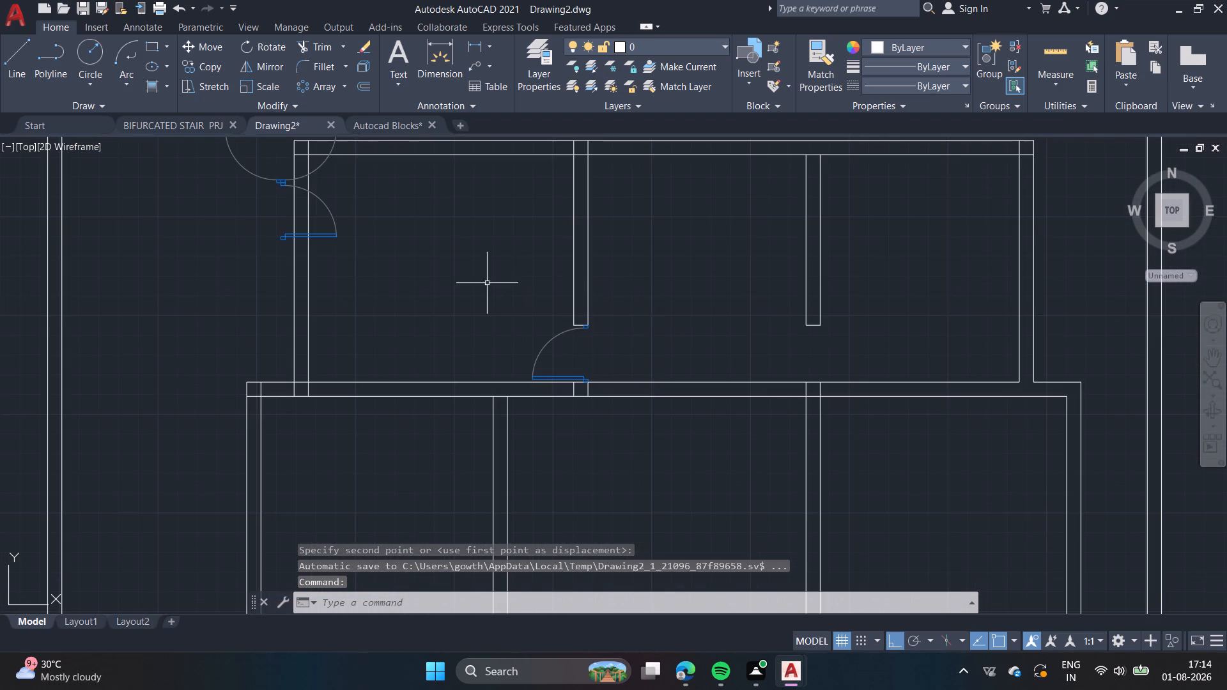
middle_click_drag(444, 268, 415, 303)
left_click(307, 263)
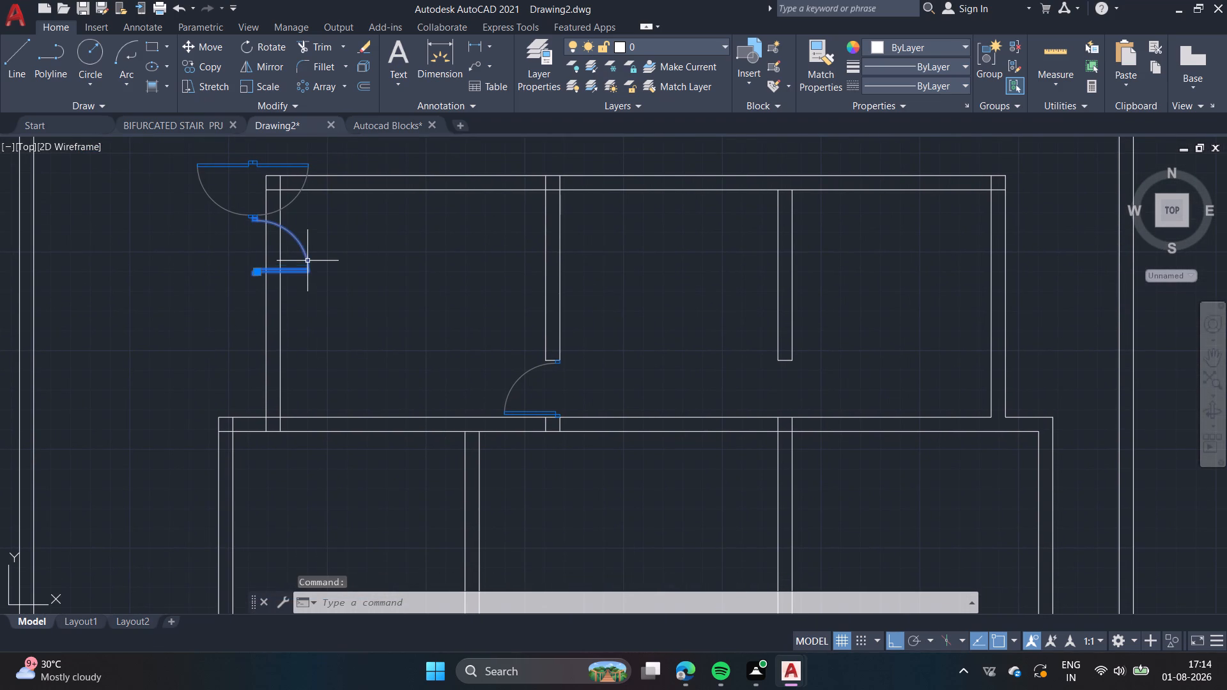
left_click(197, 45)
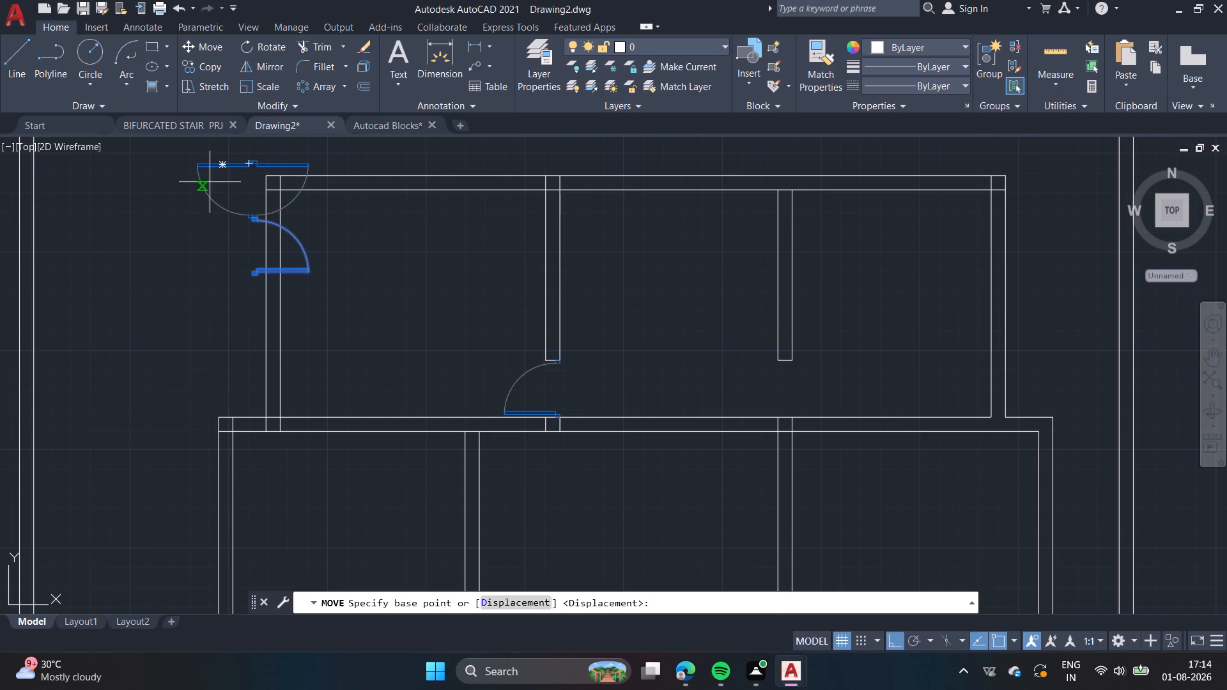
scroll(217, 280, "up", 1)
left_click(271, 272)
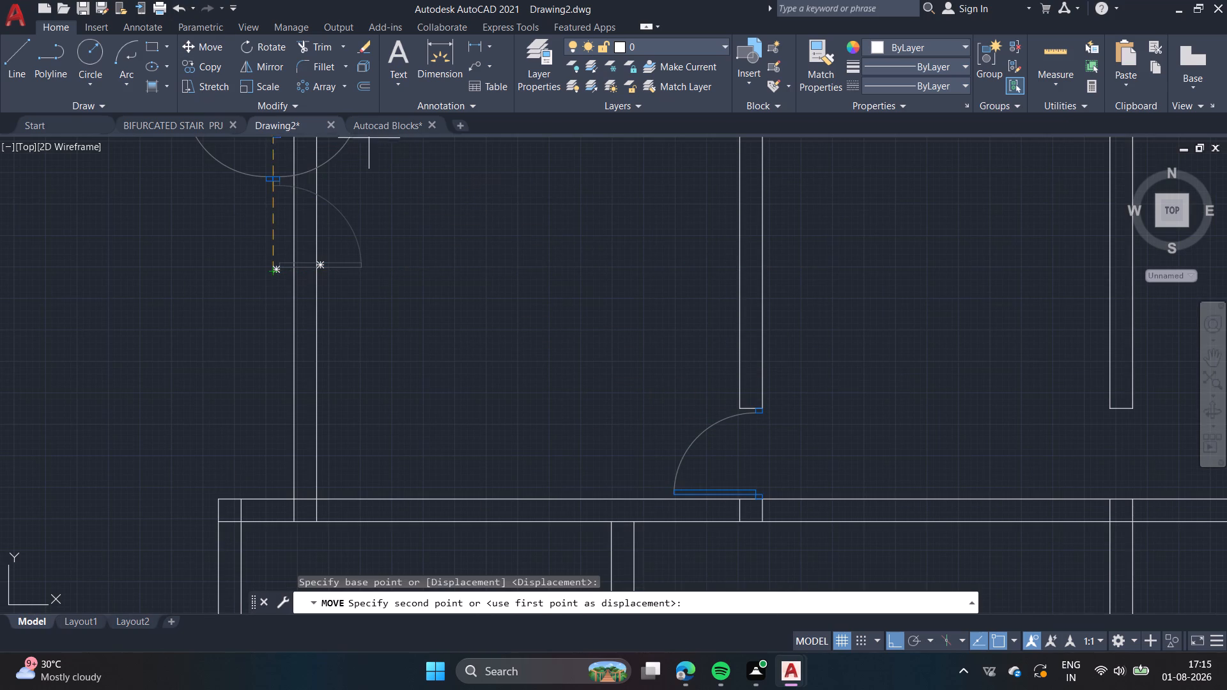
left_click(890, 636)
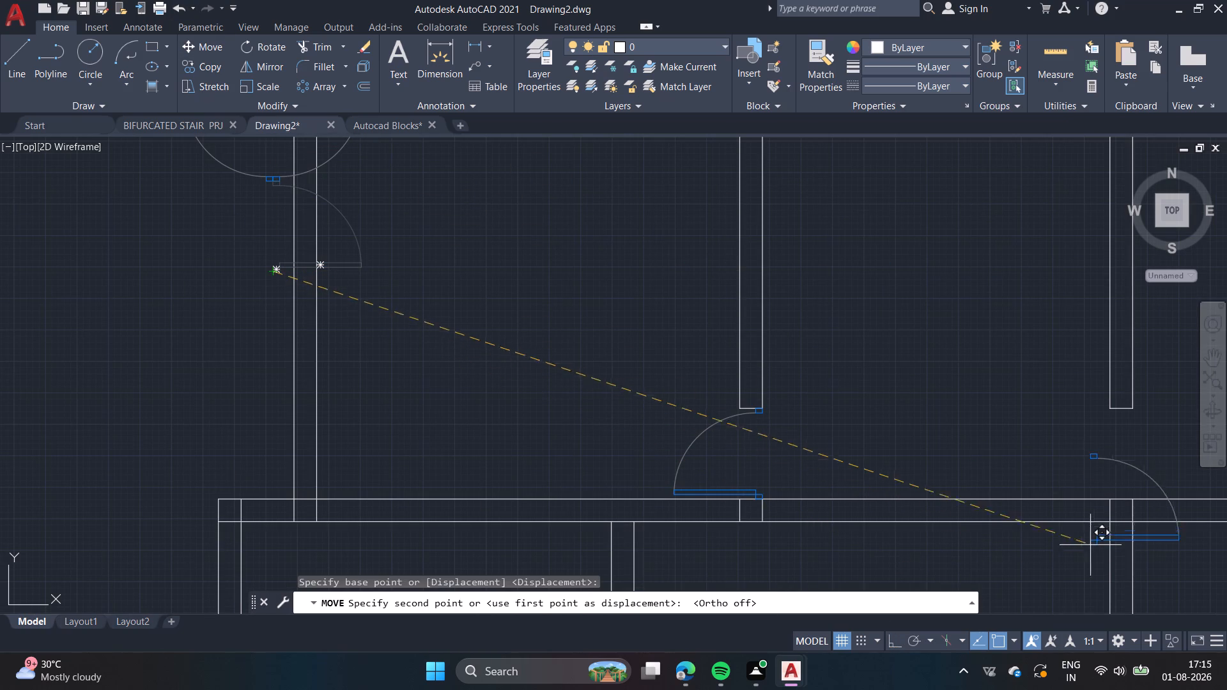
scroll(1102, 517, "up", 4)
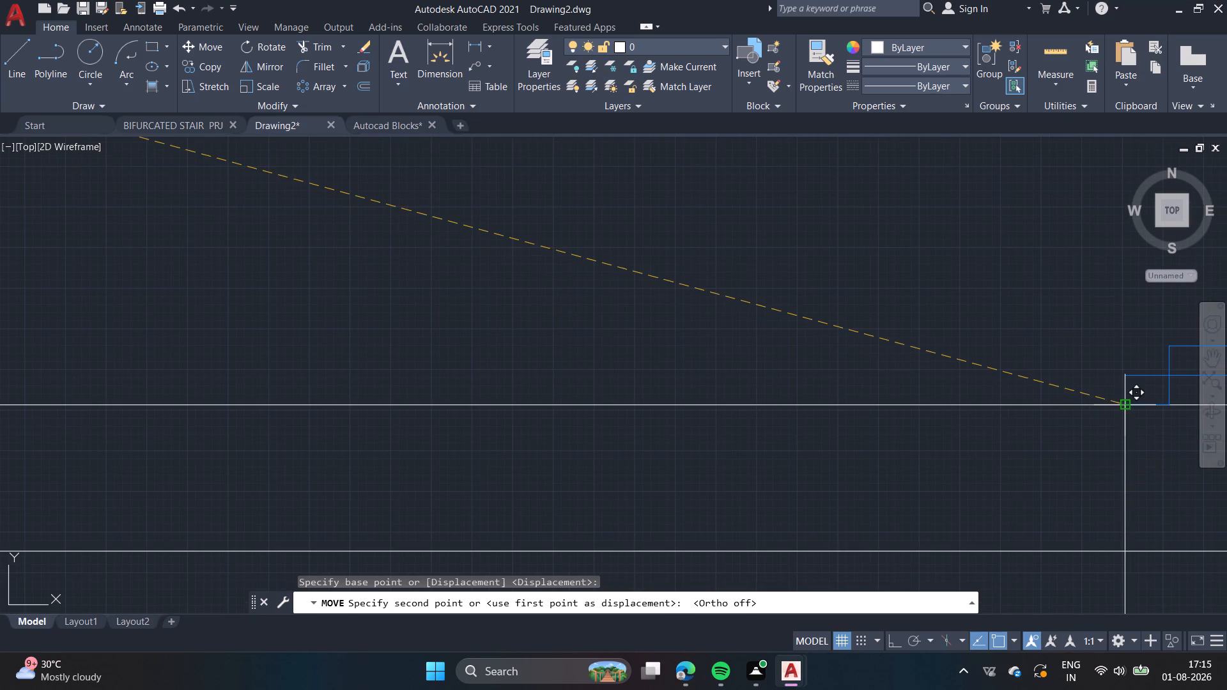
left_click(1121, 404)
scroll(1120, 404, "down", 4)
scroll(950, 364, "down", 3)
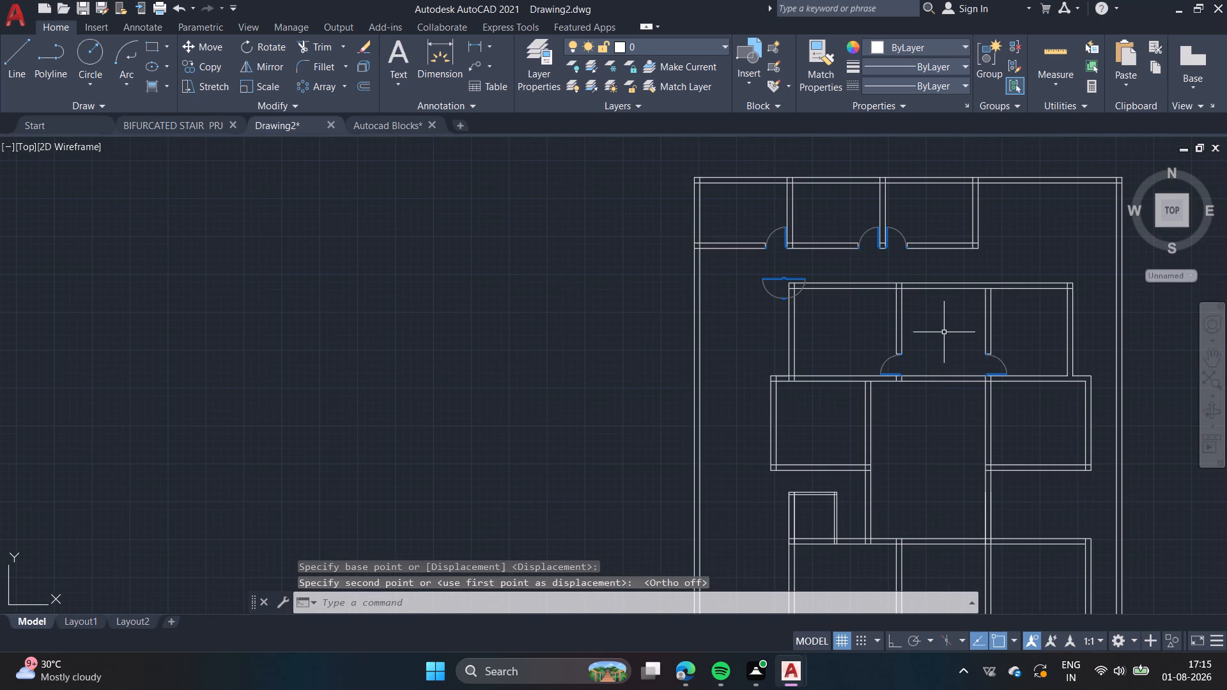
key("Escape")
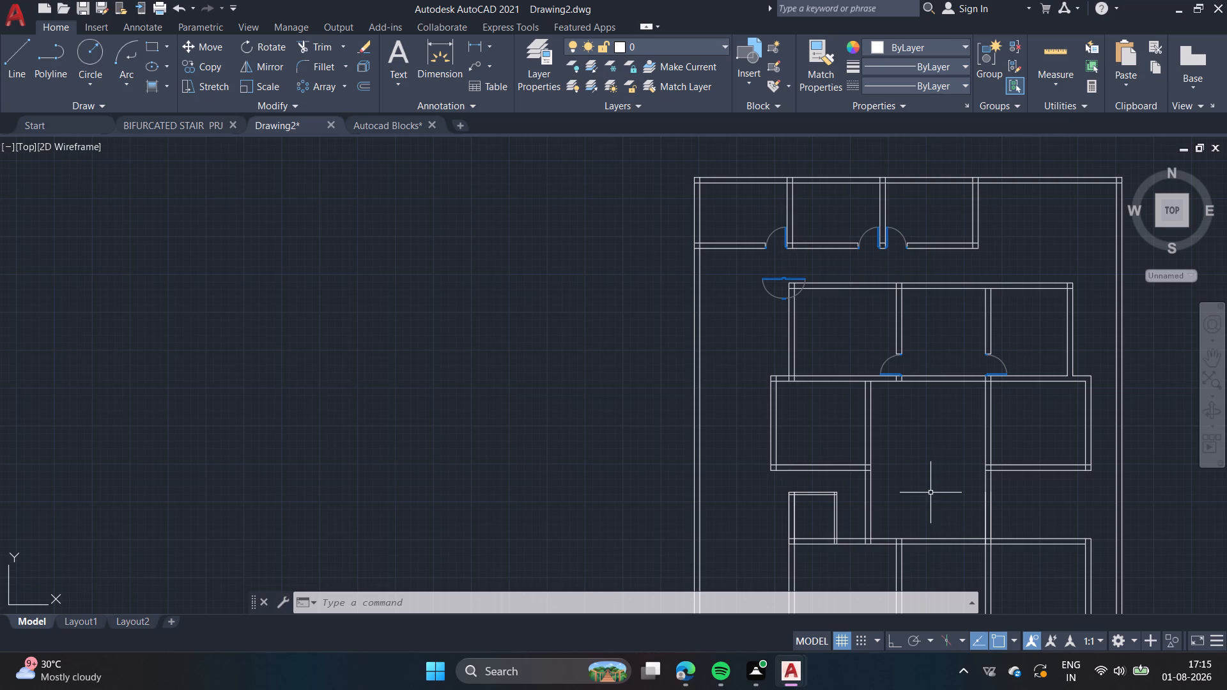
Draw a vertical line across the bottom wall of the left room in the row below, 3' left of the partition's left line.
middle_click_drag(928, 493, 864, 447)
scroll(824, 439, "up", 3)
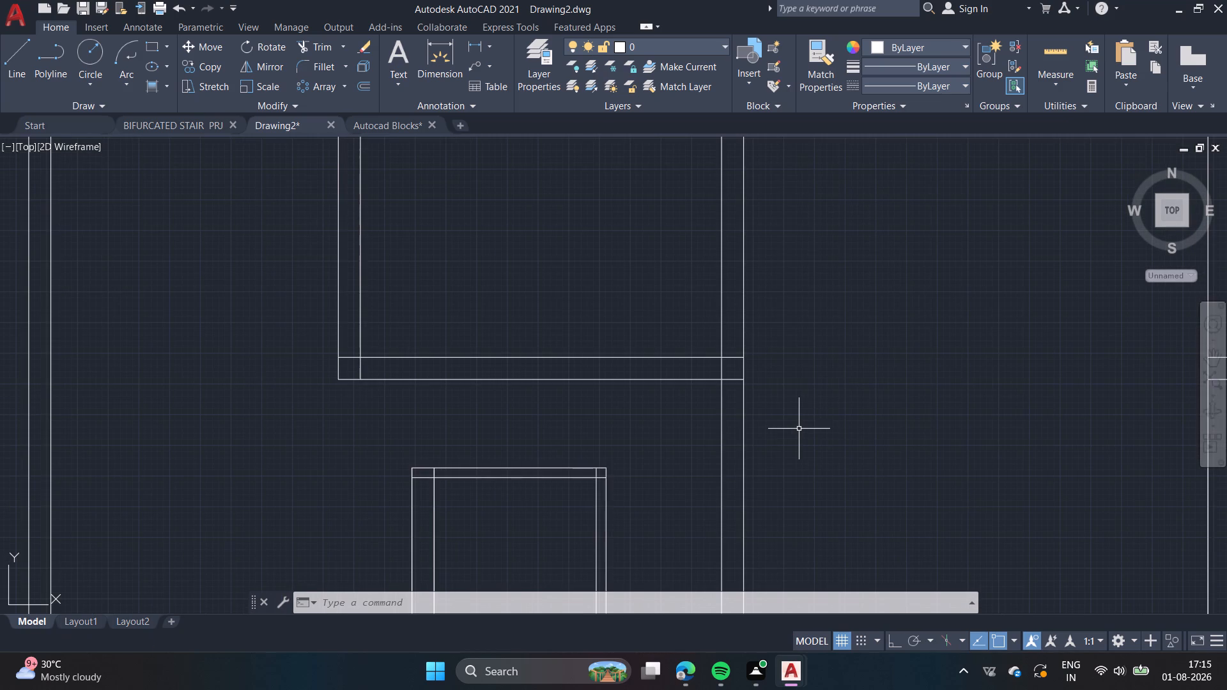
key("l")
key("space")
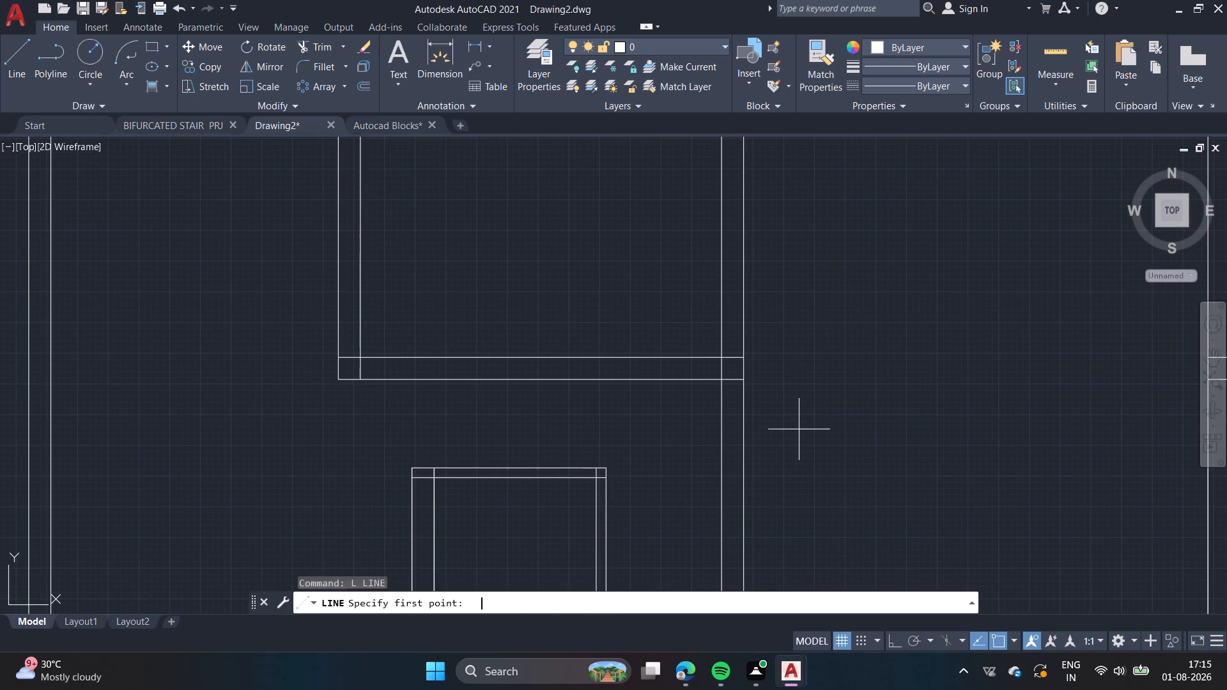
type("tk")
key("space")
scroll(720, 429, "down", 2)
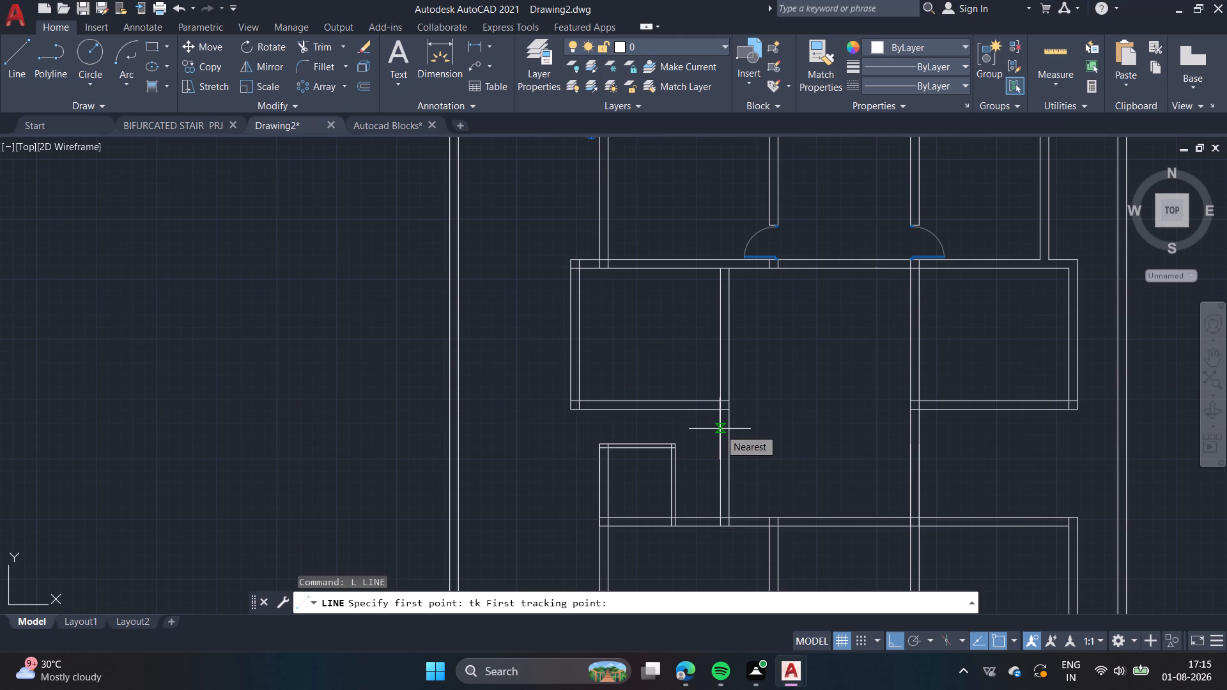
scroll(725, 413, "up", 2)
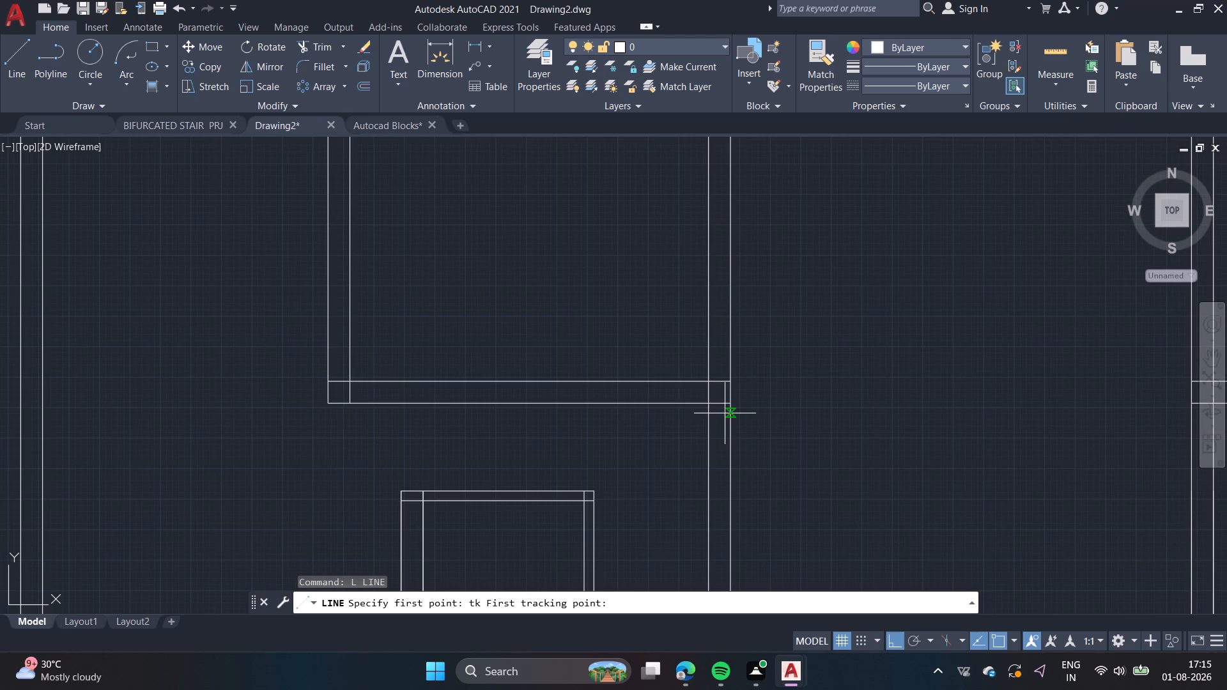
left_click(711, 405)
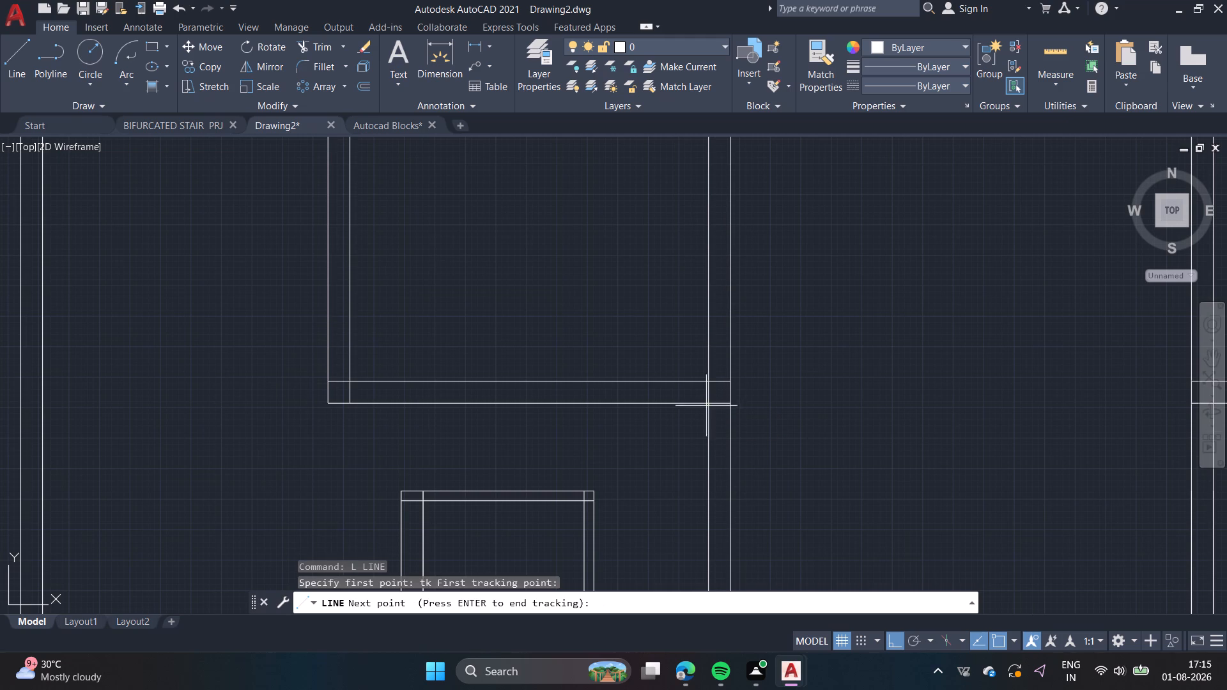
type("3'")
key("Return")
key("Return")
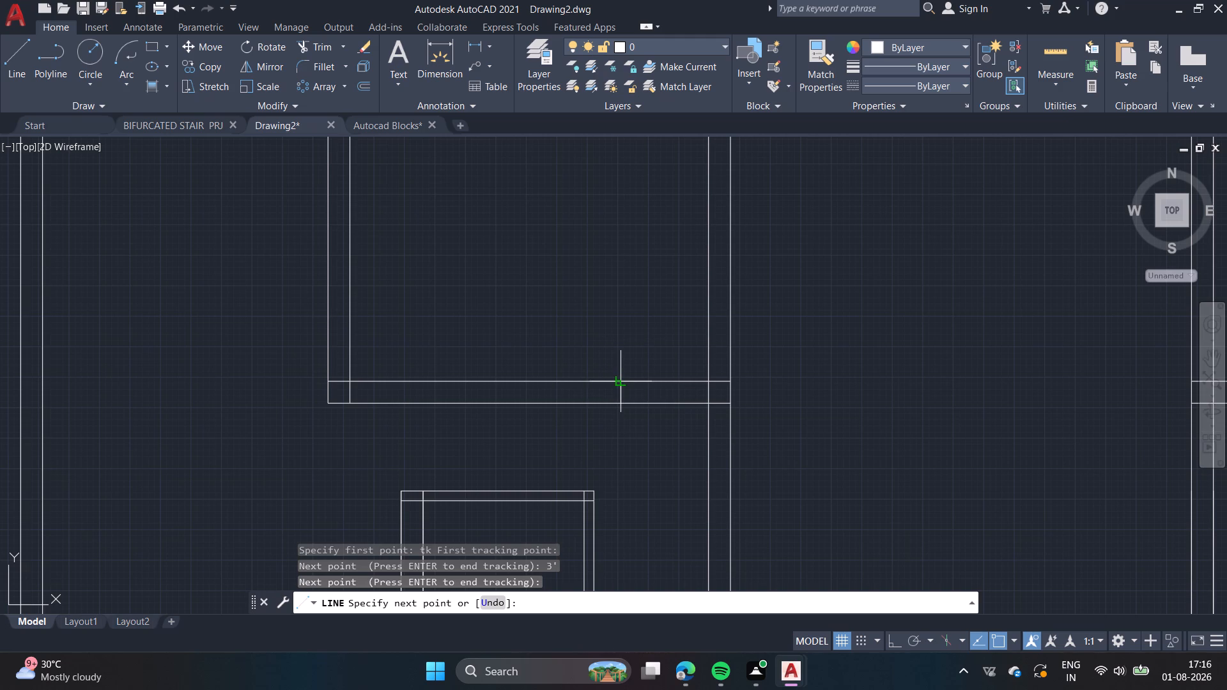
left_click(619, 381)
key("Escape")
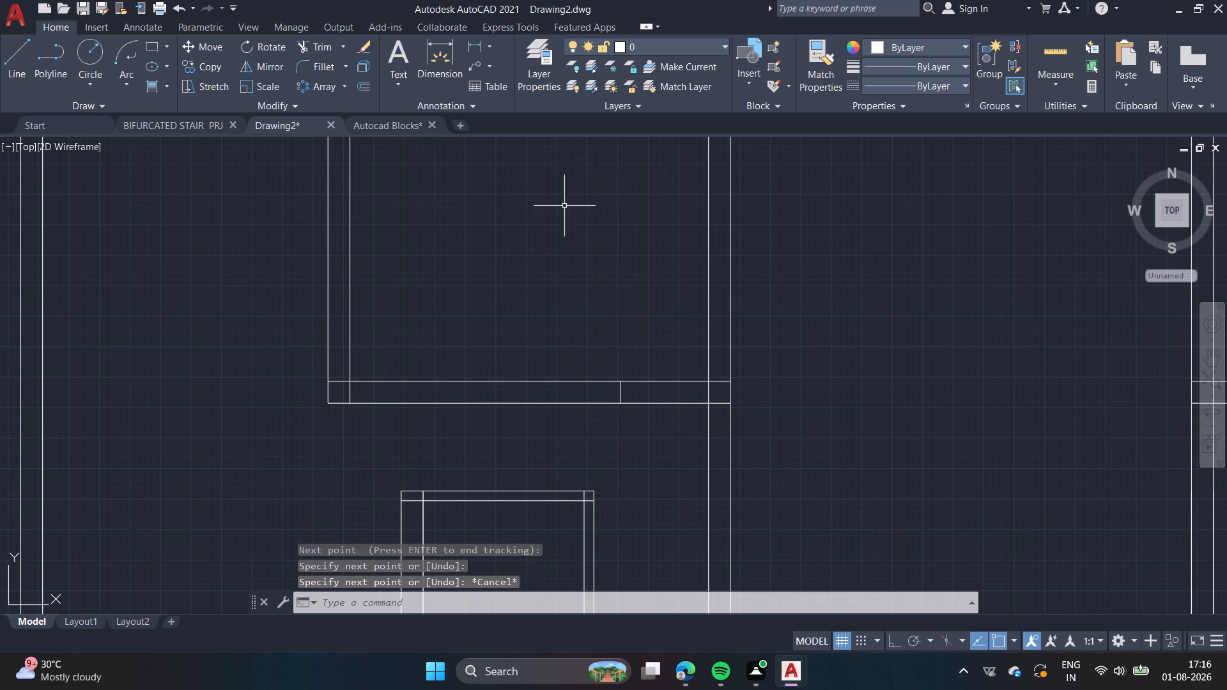
Trim the bottom wall's lines between the new jamb line and the partition, plus the upper wall line's piece inside the partition.
left_click(318, 45)
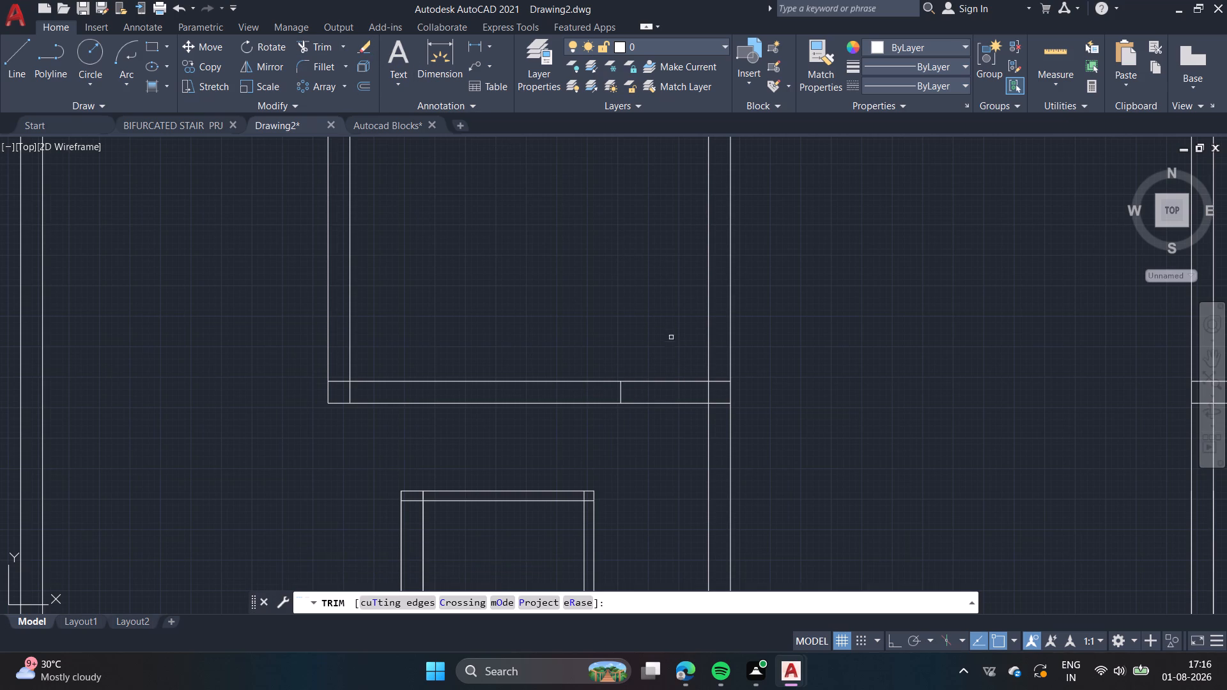
left_click(671, 337)
left_click(664, 447)
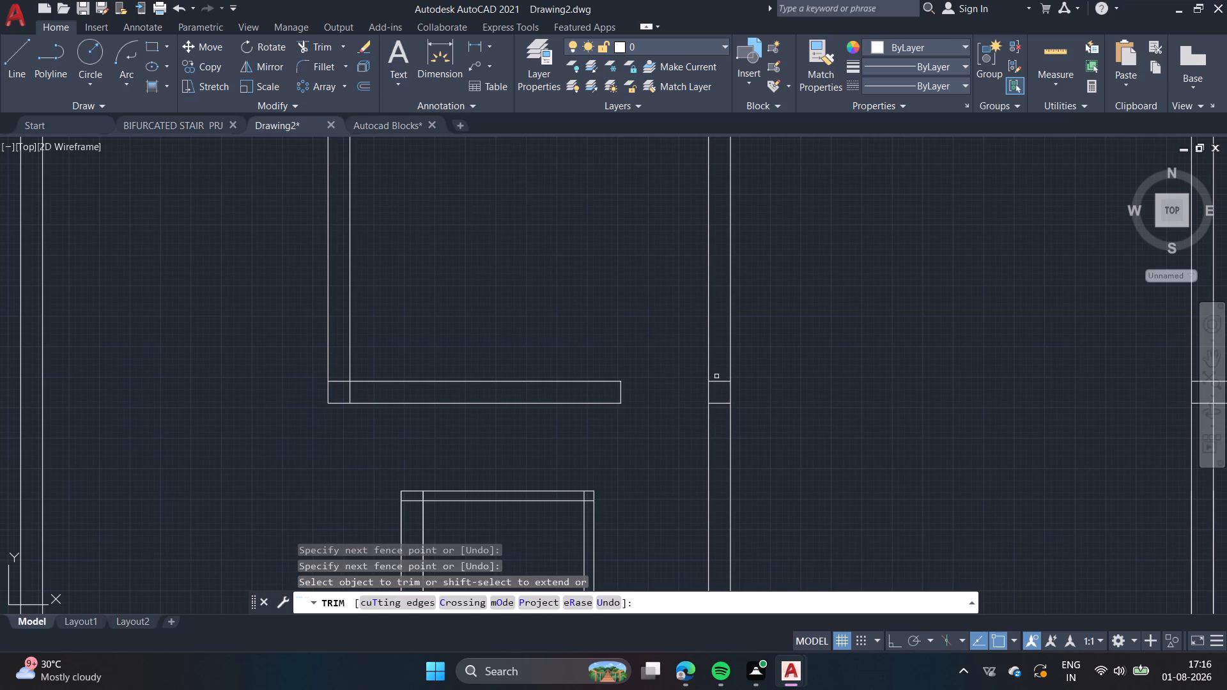
left_click(718, 371)
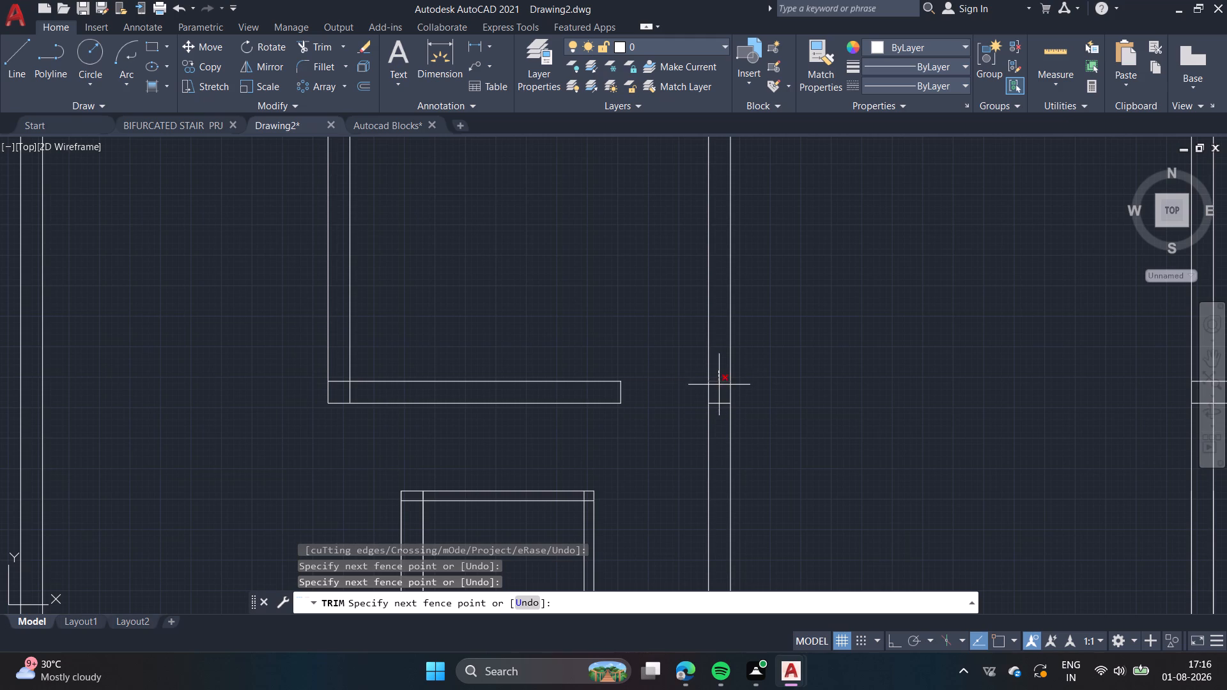
left_click(719, 386)
key("Escape")
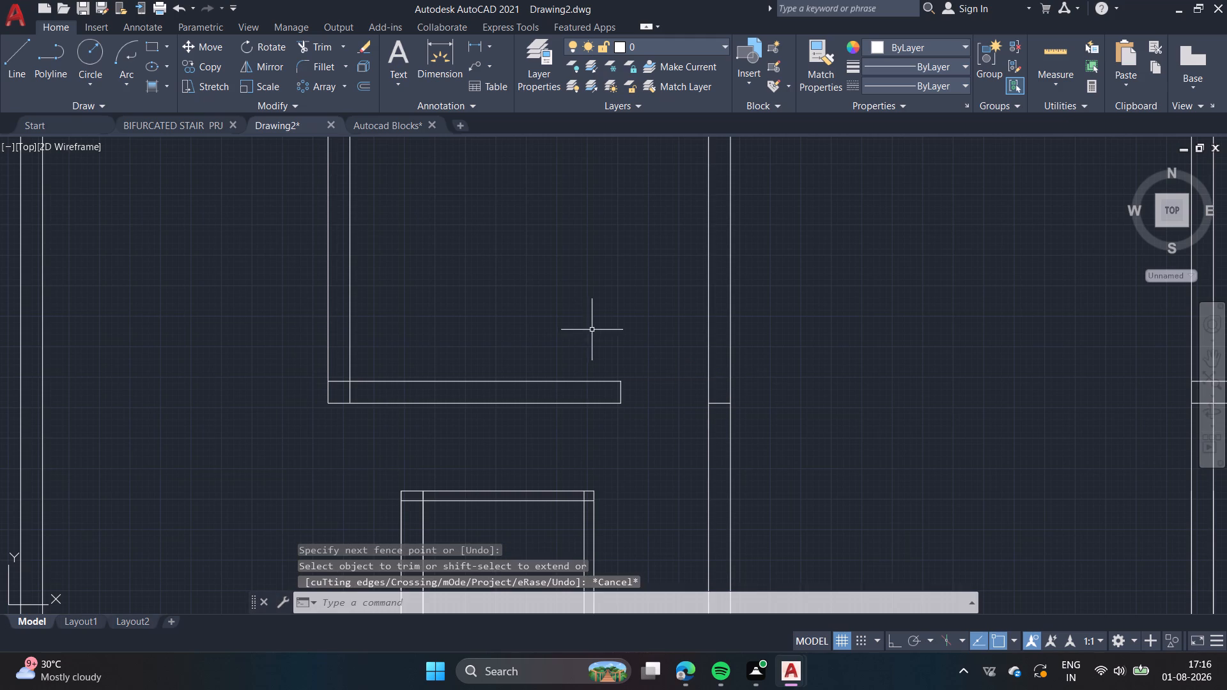
Copy the leftmost top-room door into the new bottom-wall opening, snapping its latch-side jamb's lower-left corner to the cut wall's lower-right corner.
scroll(592, 330, "down", 2)
scroll(592, 330, "up", 1)
scroll(589, 316, "down", 1)
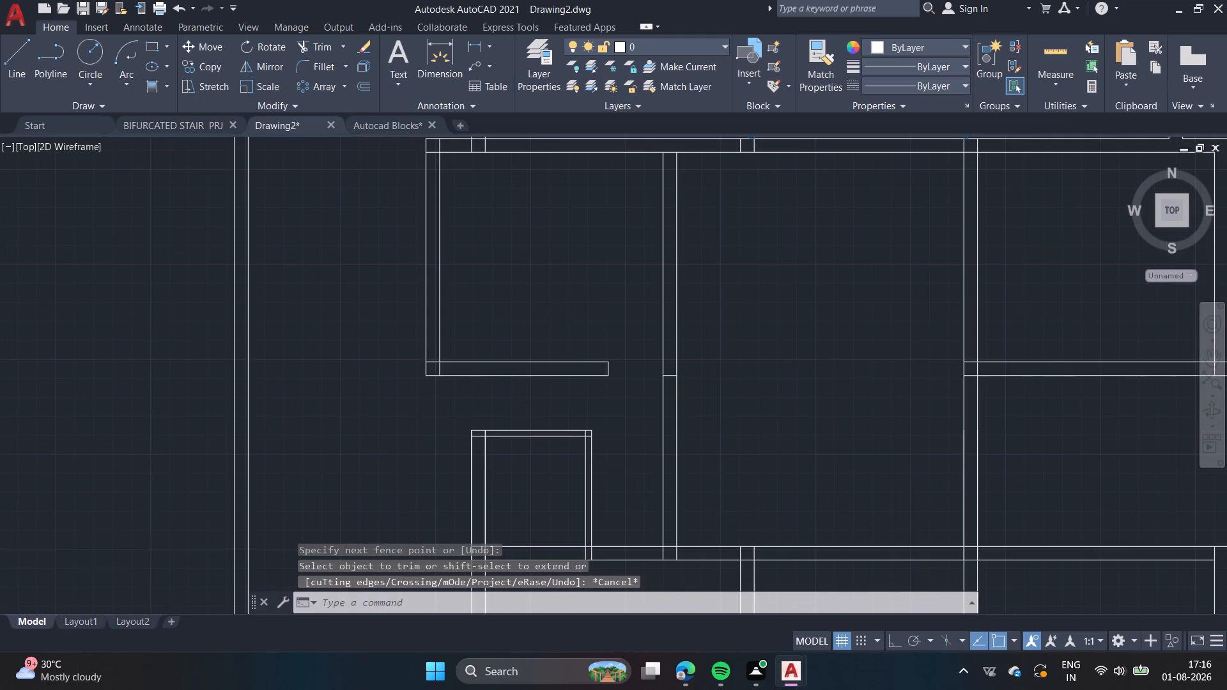
middle_click_drag(585, 302, 578, 348)
scroll(578, 344, "down", 1)
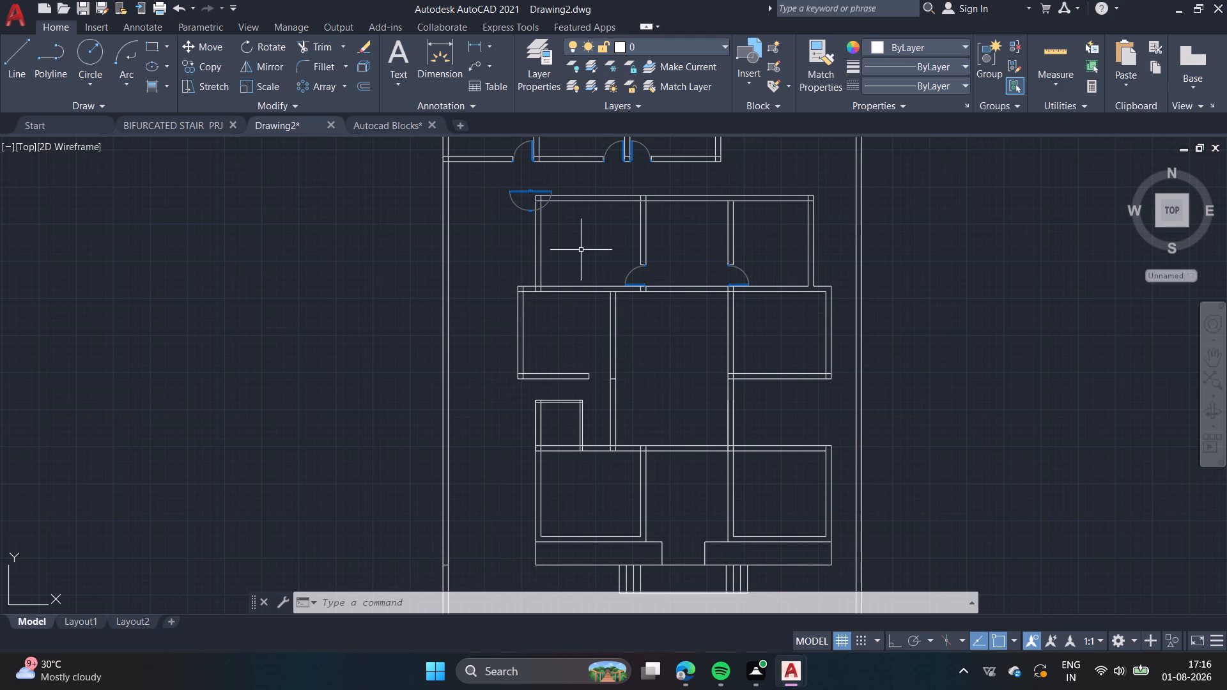
middle_click_drag(586, 252, 560, 344)
left_click(493, 241)
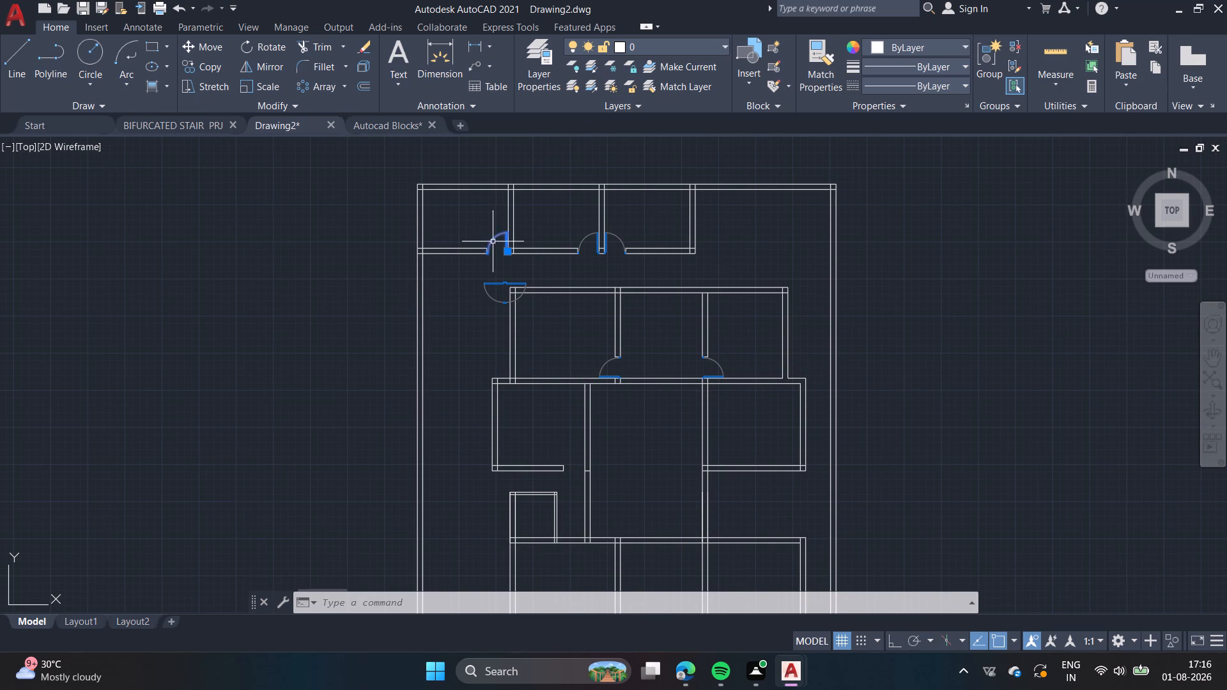
left_click(181, 68)
scroll(446, 244, "up", 3)
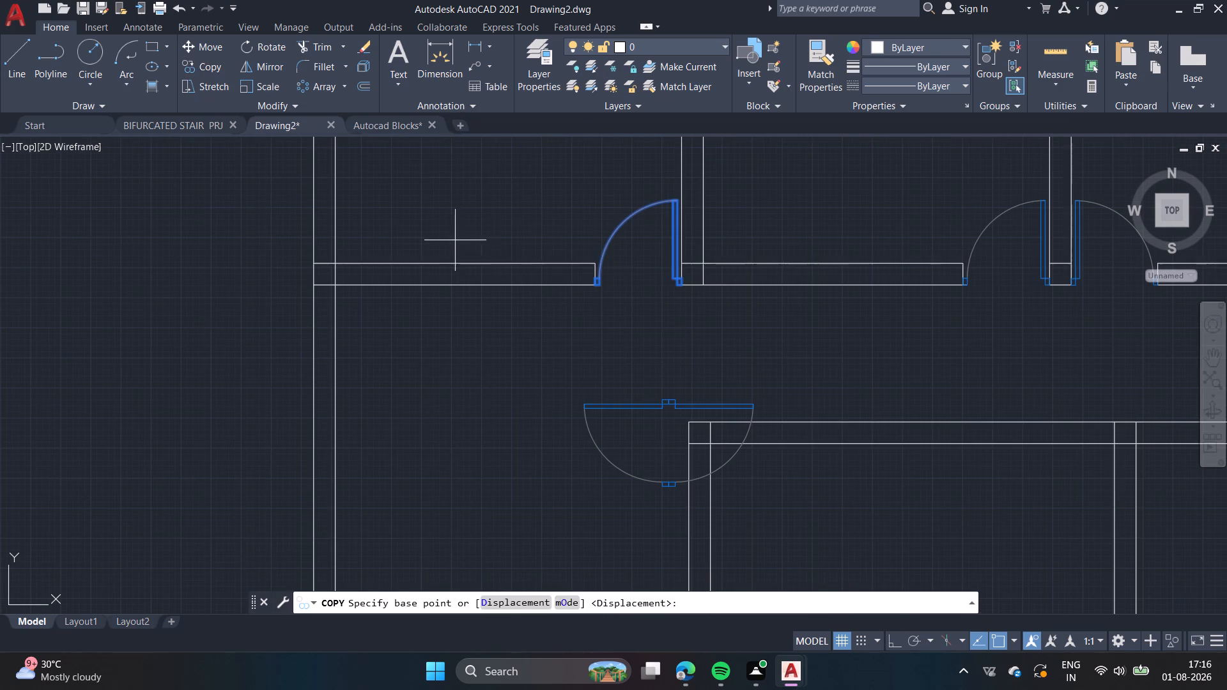
scroll(591, 286, "up", 4)
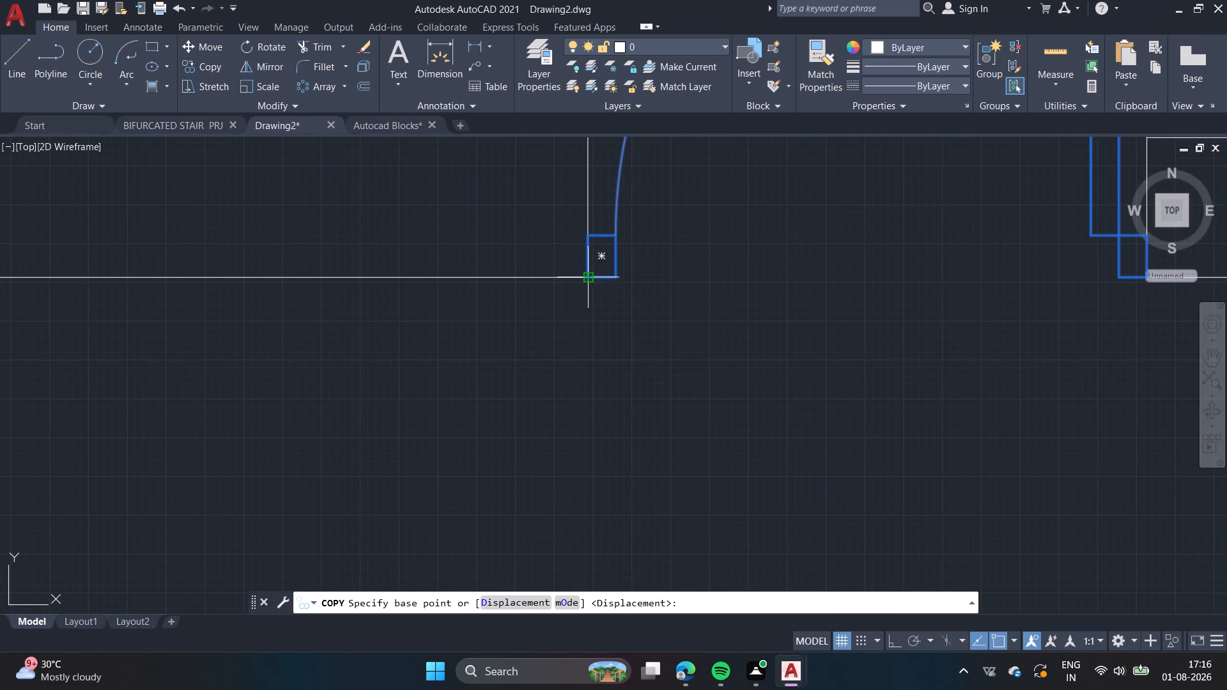
left_click(592, 273)
scroll(596, 279, "down", 4)
scroll(666, 394, "down", 4)
middle_click_drag(698, 433, 661, 291)
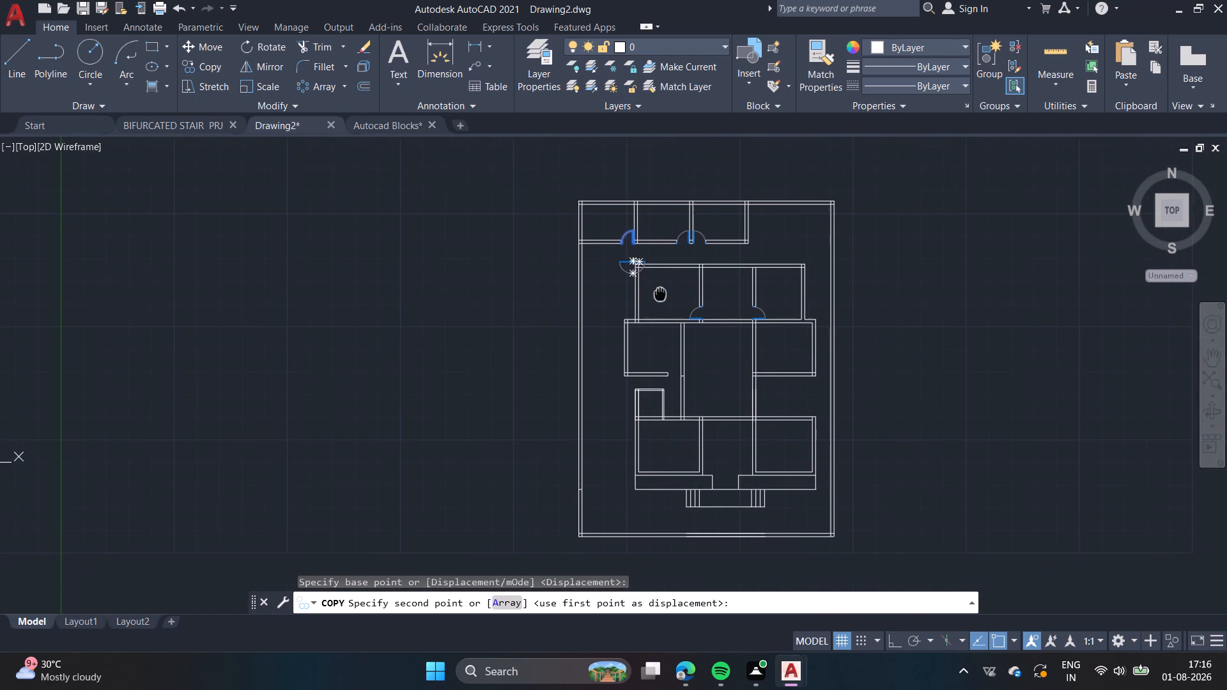
scroll(677, 394, "up", 5)
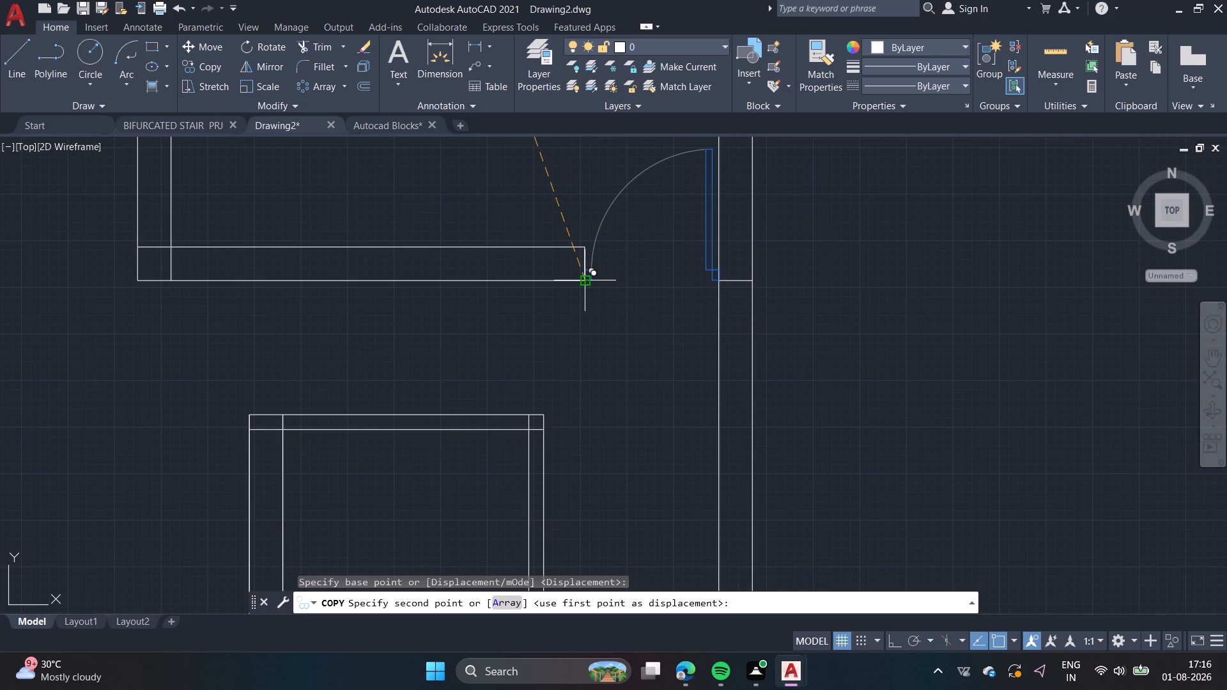
left_click(586, 280)
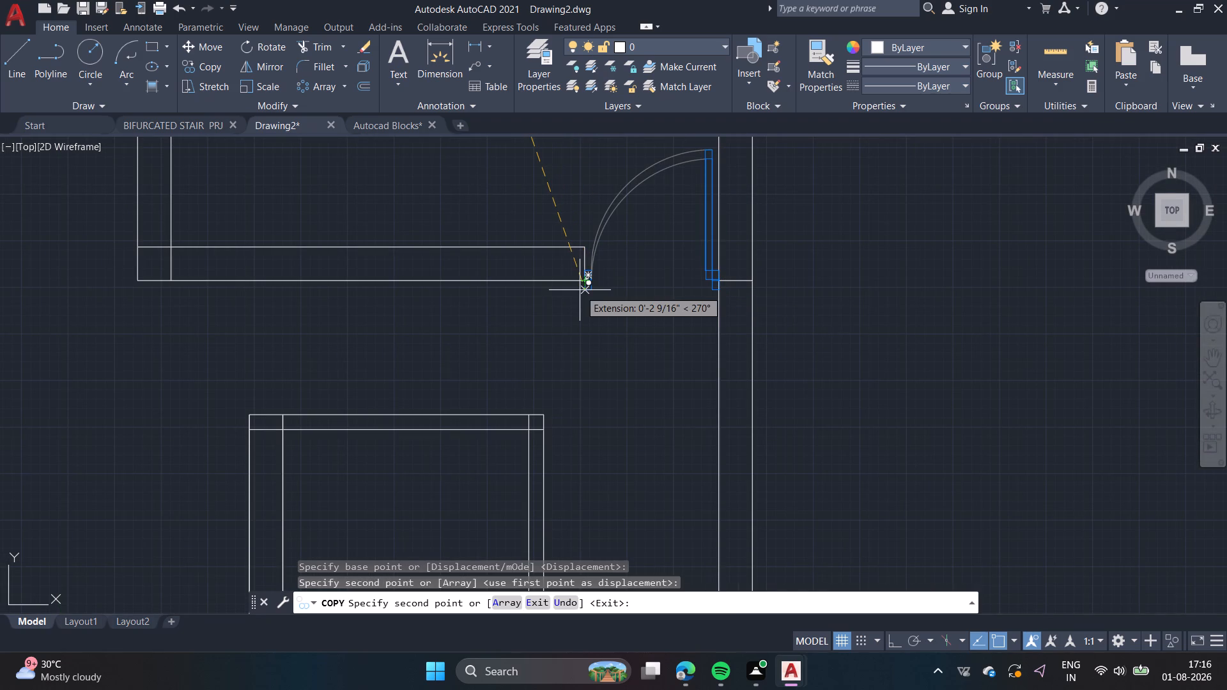
Copy the rightmost top-room door to the right room's bottom wall, snapping its hinge-side jamb's lower-left corner to the partition's right line at the wall's lower line.
scroll(580, 290, "down", 2)
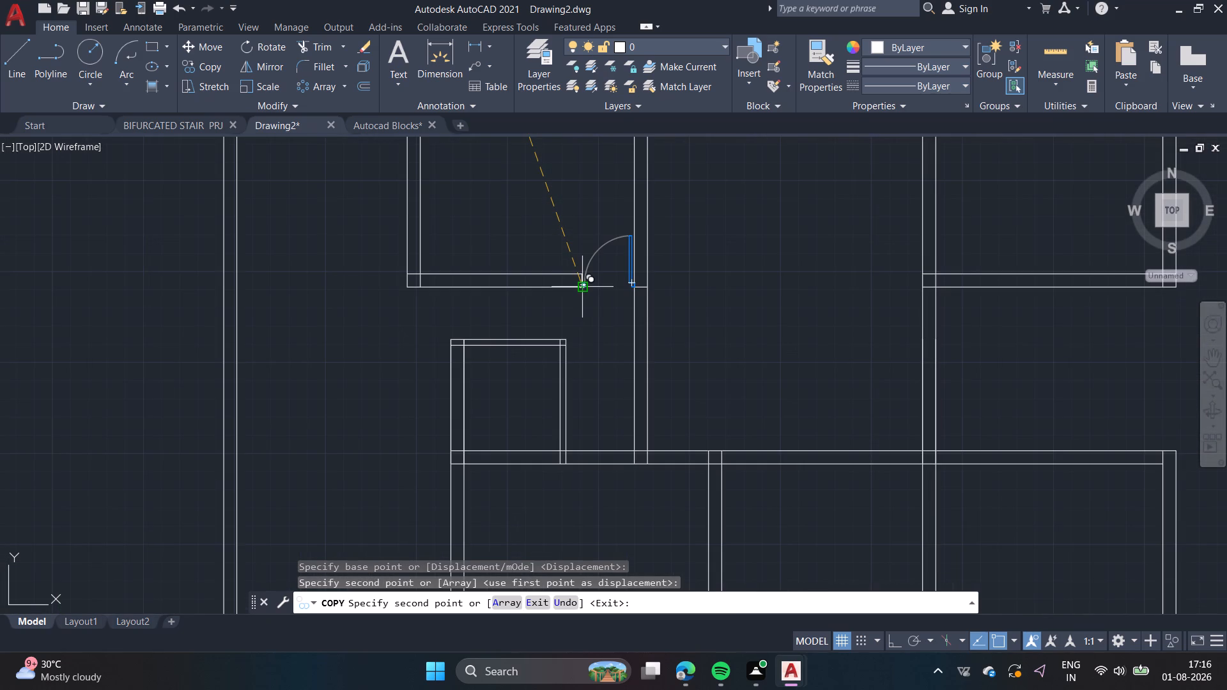
scroll(580, 290, "down", 2)
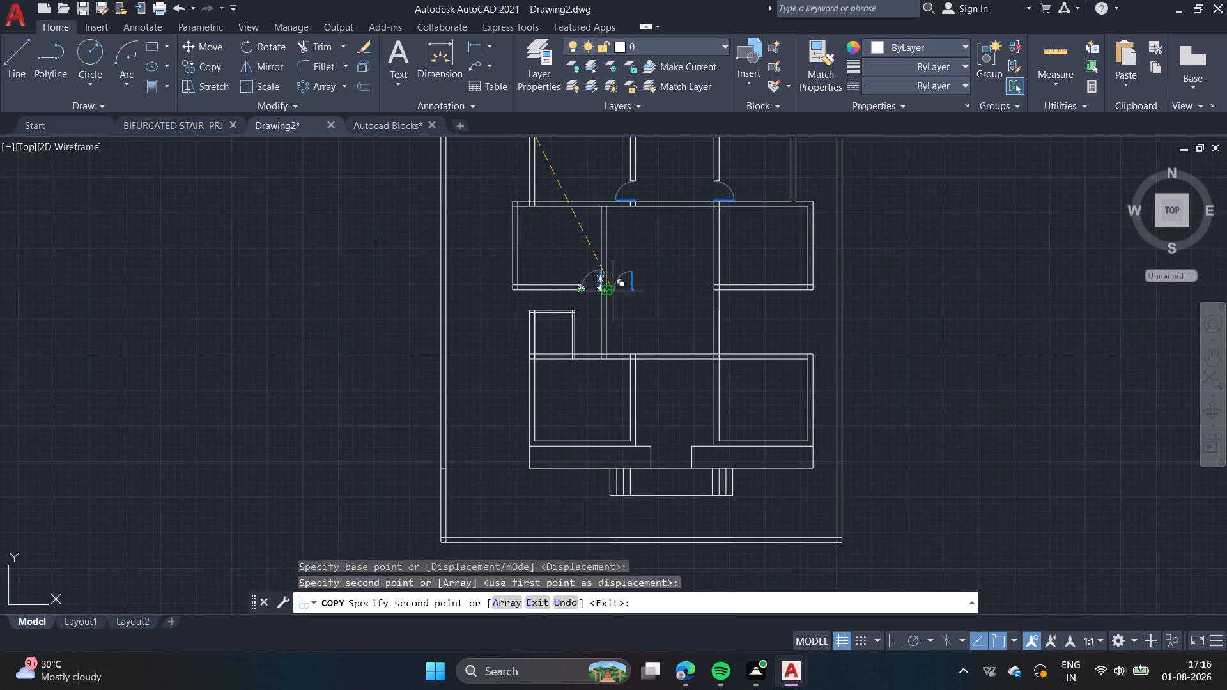
key("Escape")
scroll(608, 289, "down", 1)
middle_click_drag(618, 270, 610, 325)
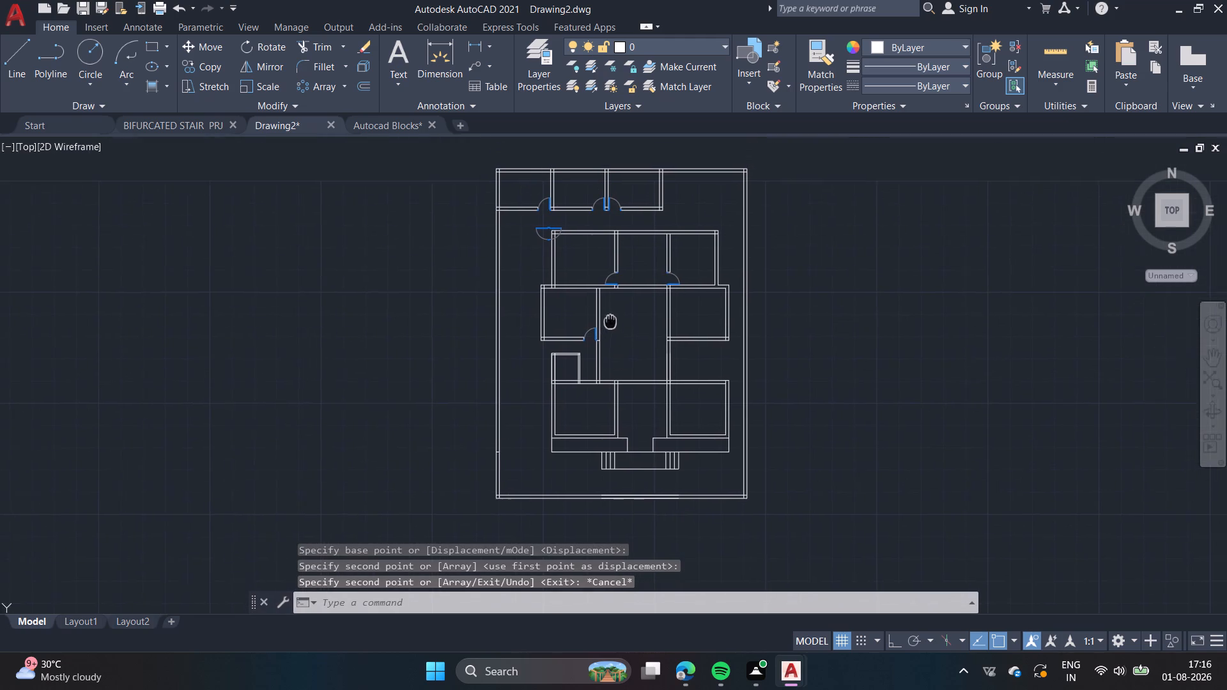
middle_click_drag(610, 325, 608, 333)
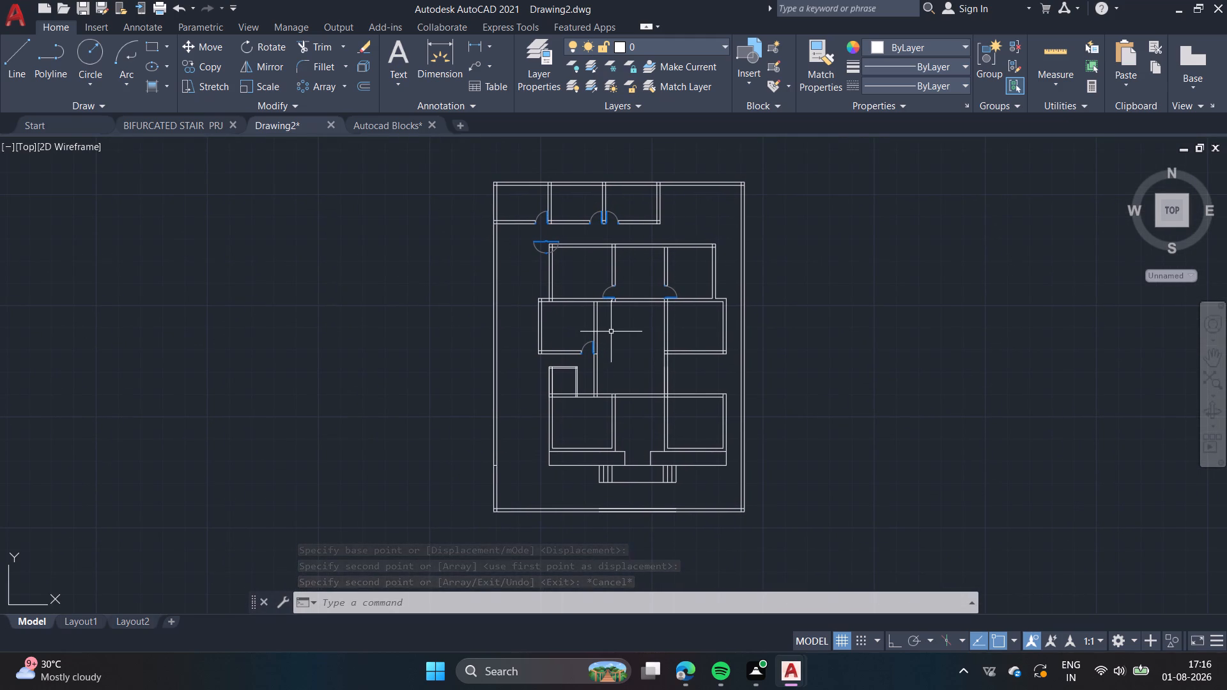
left_click(611, 215)
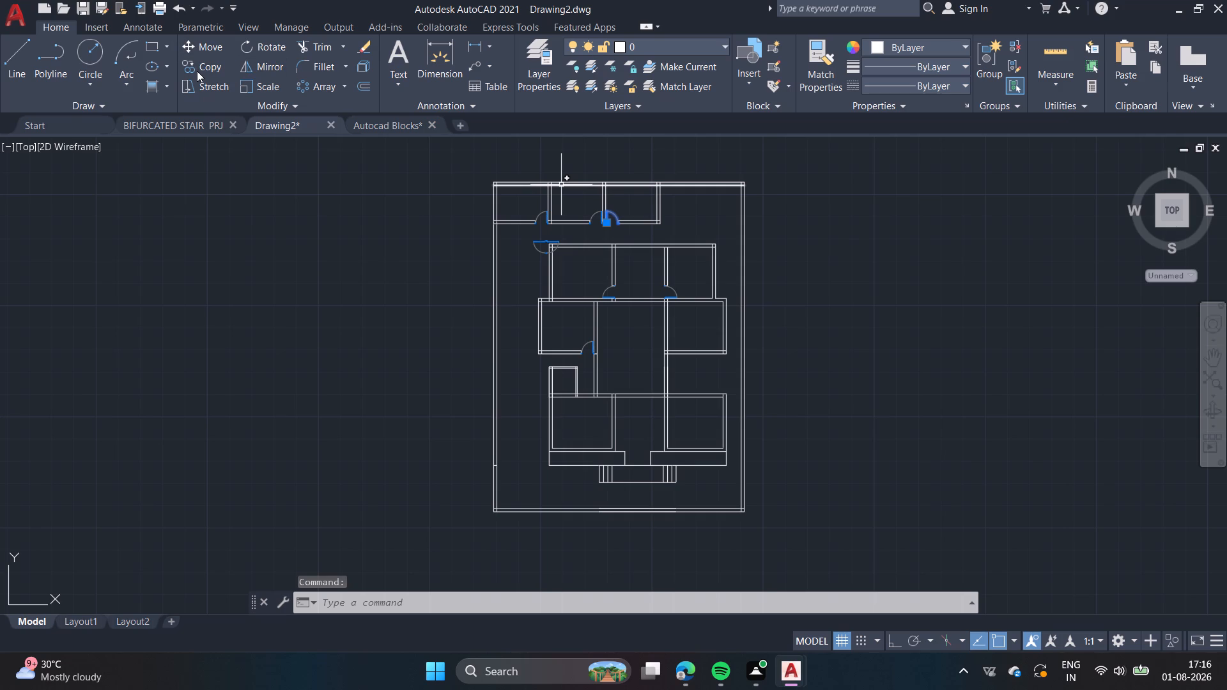
left_click(197, 68)
scroll(640, 204, "up", 4)
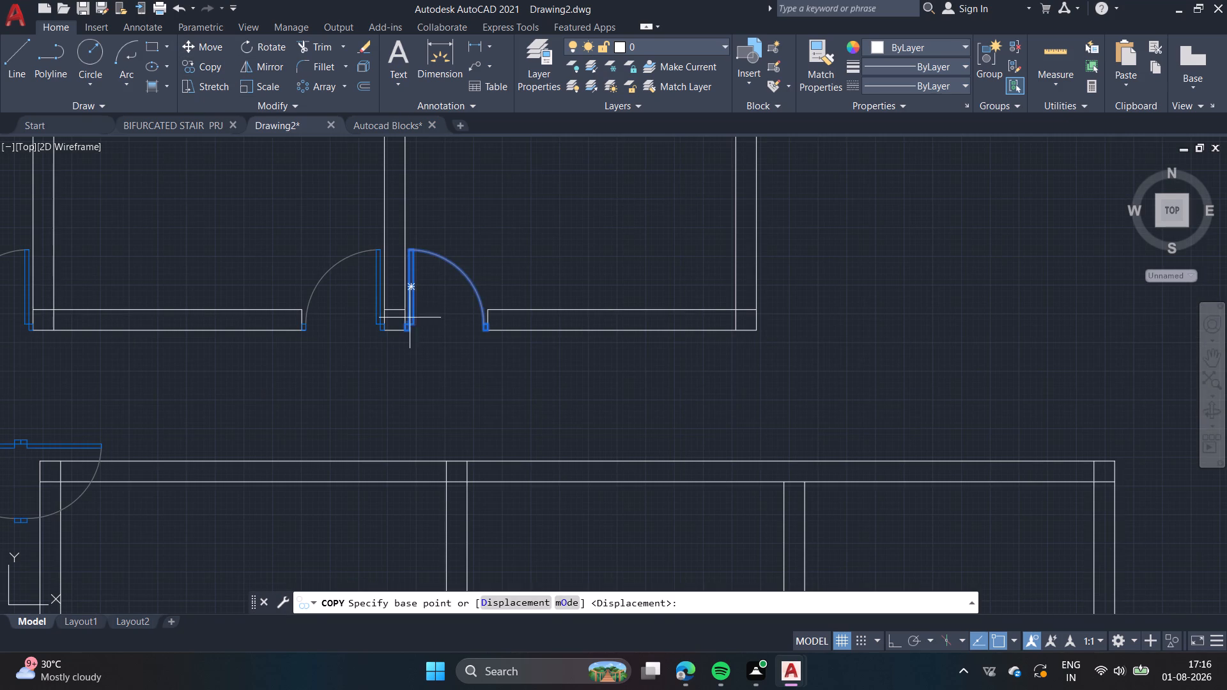
scroll(405, 330, "up", 3)
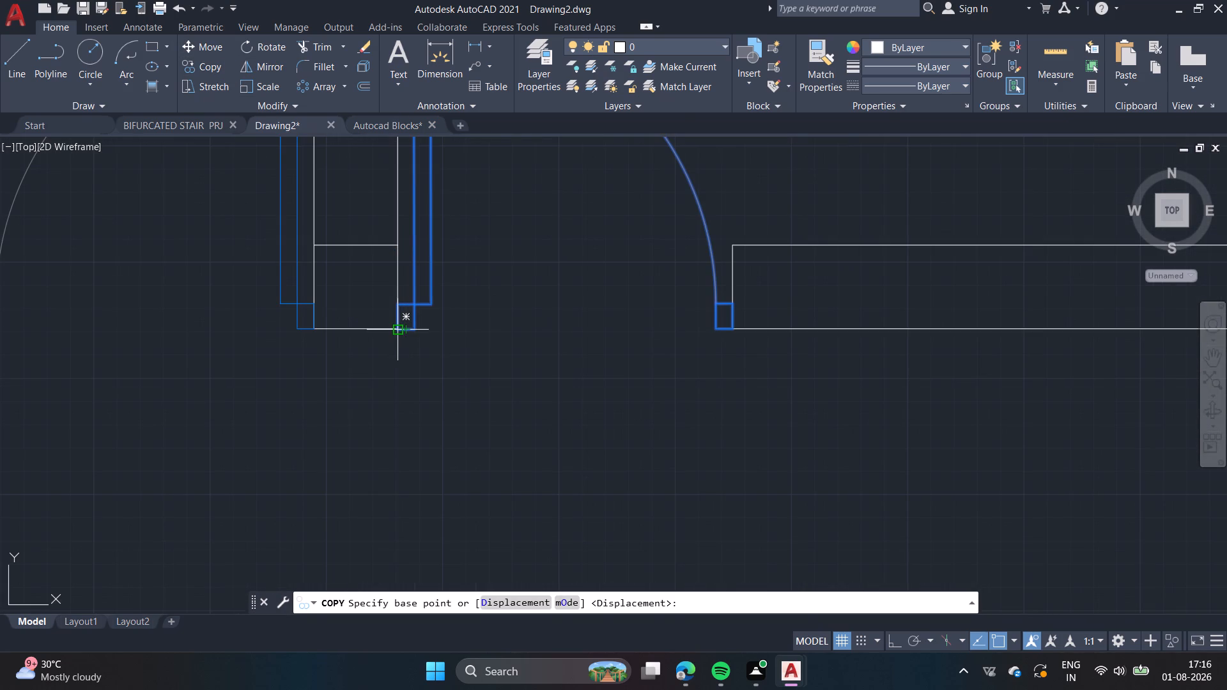
left_click(395, 331)
scroll(401, 341, "down", 5)
scroll(442, 422, "down", 3)
middle_click_drag(500, 499, 491, 447)
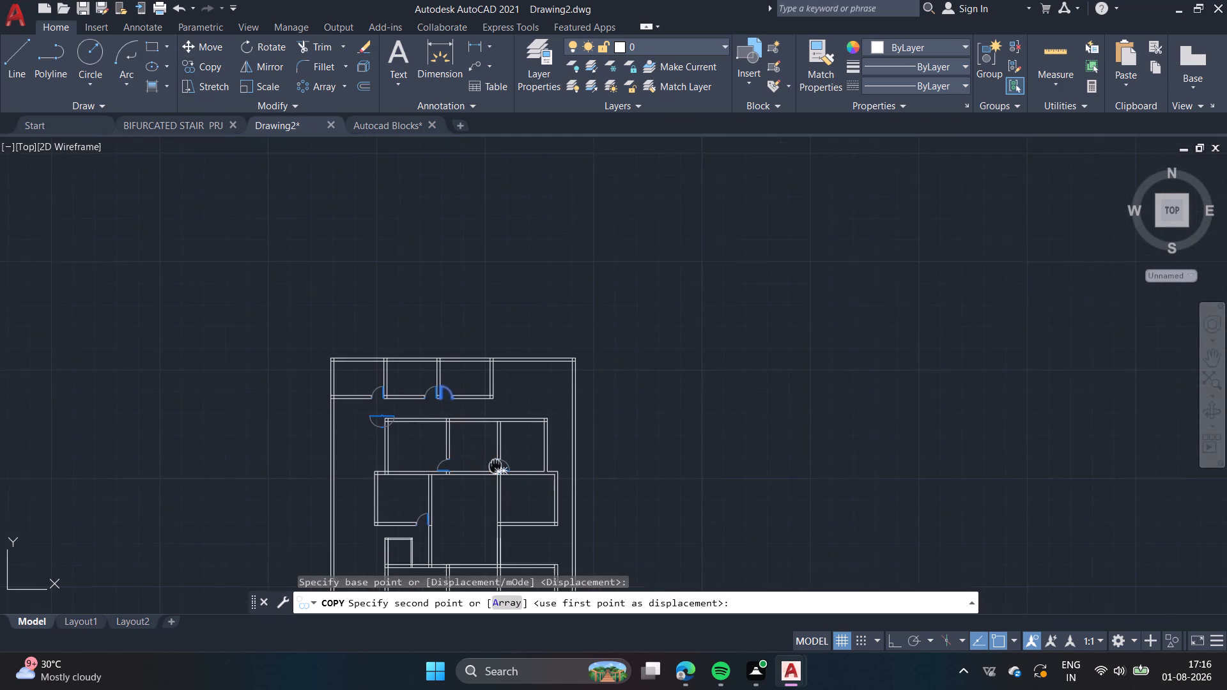
middle_click_drag(491, 447, 464, 352)
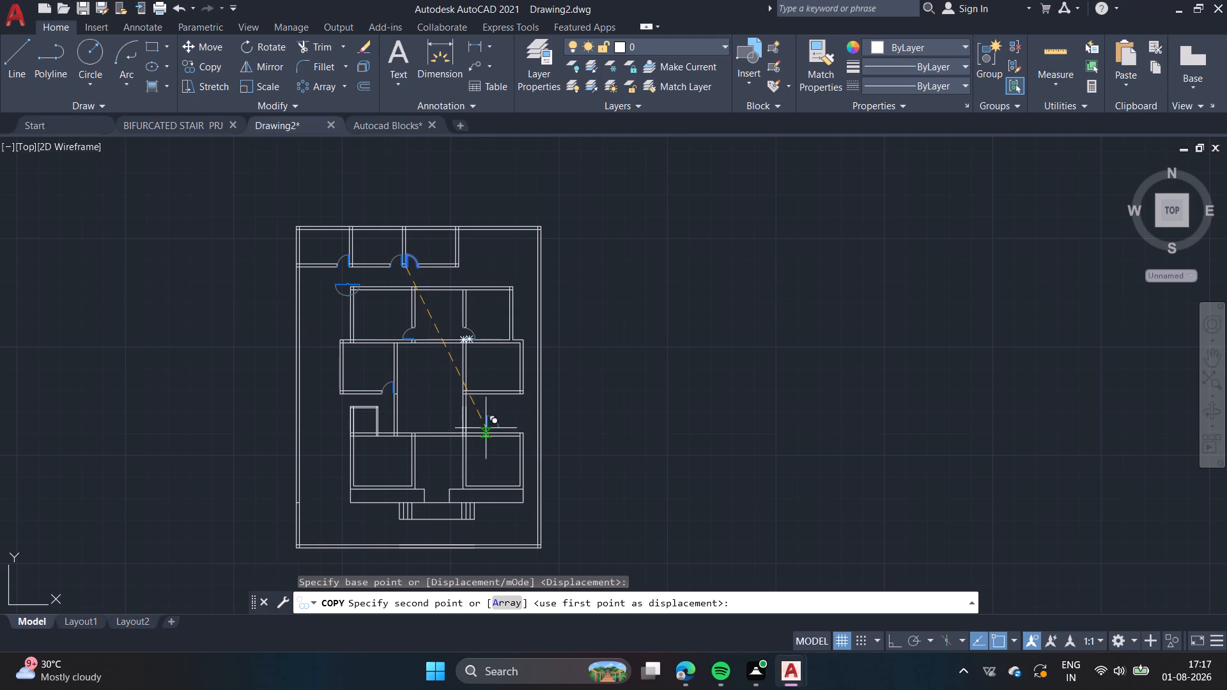
scroll(470, 416, "up", 3)
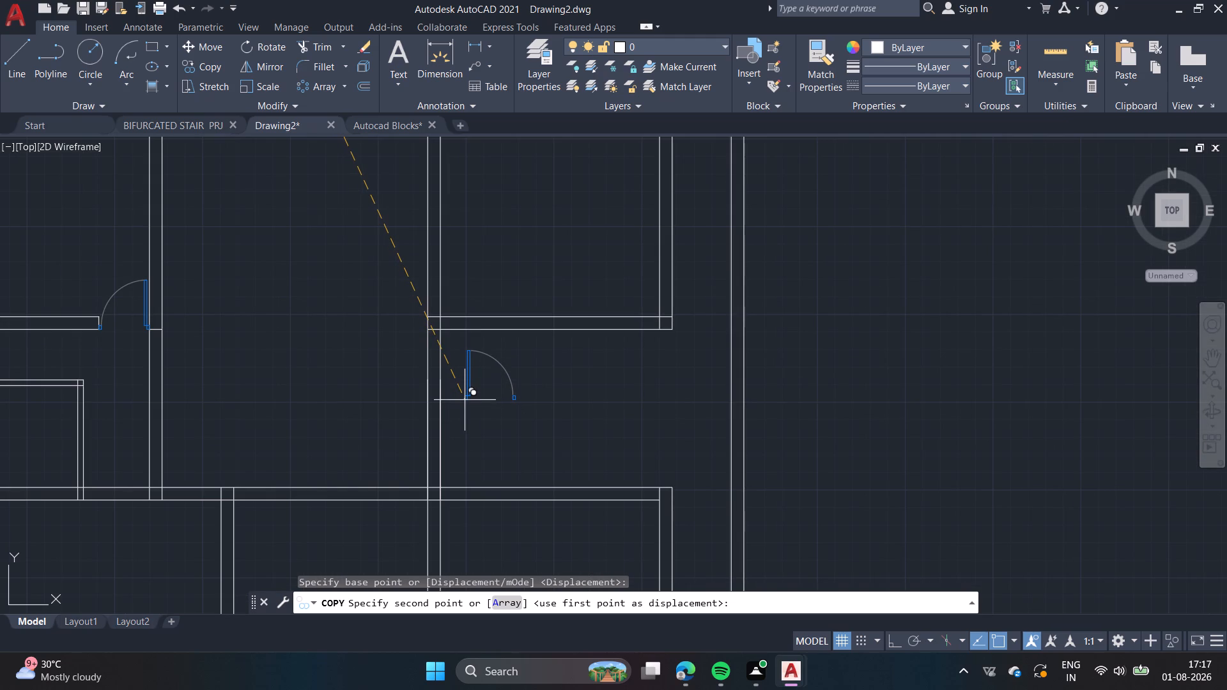
scroll(438, 325, "up", 4)
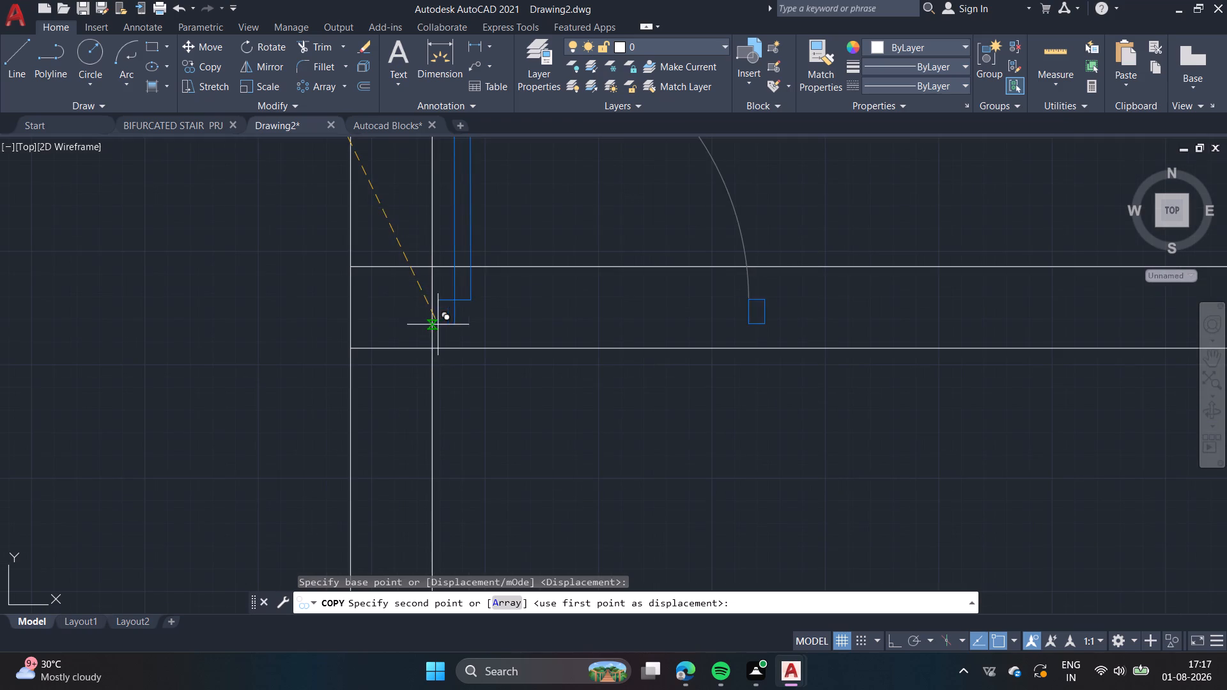
left_click(431, 346)
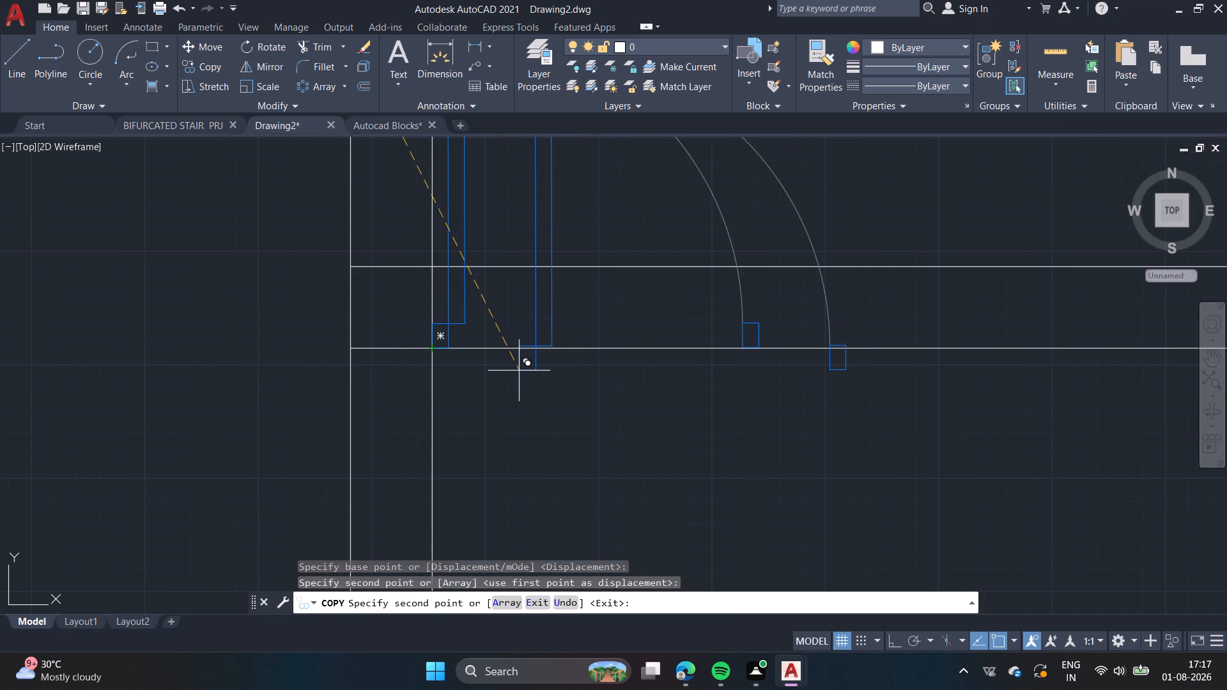
key("Escape")
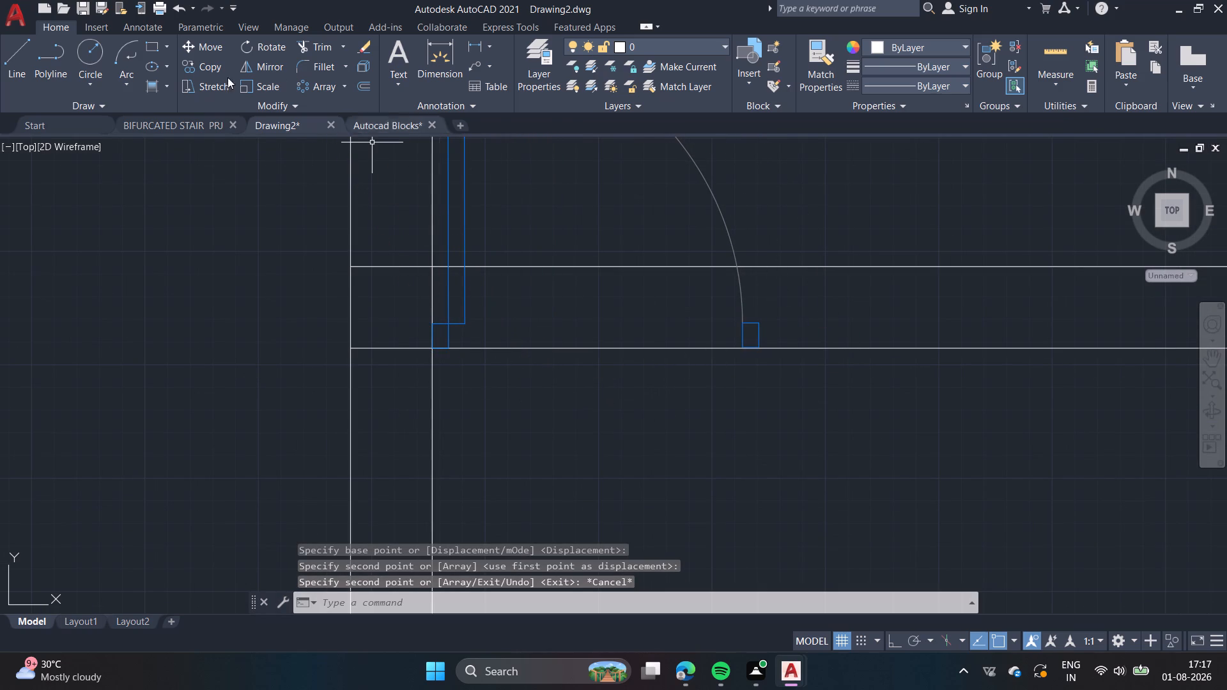
Draw a vertical jamb line across the right room's bottom wall from the copied door's latch-side lower-right corner to the upper wall line.
left_click(17, 49)
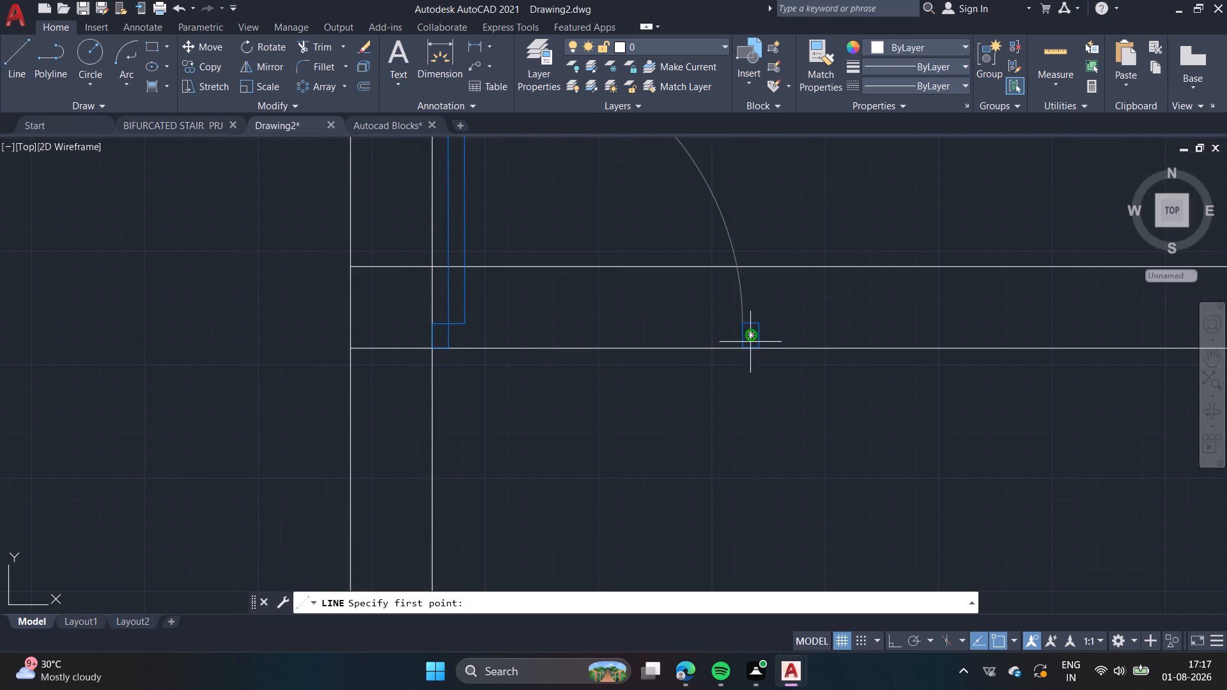
left_click(760, 345)
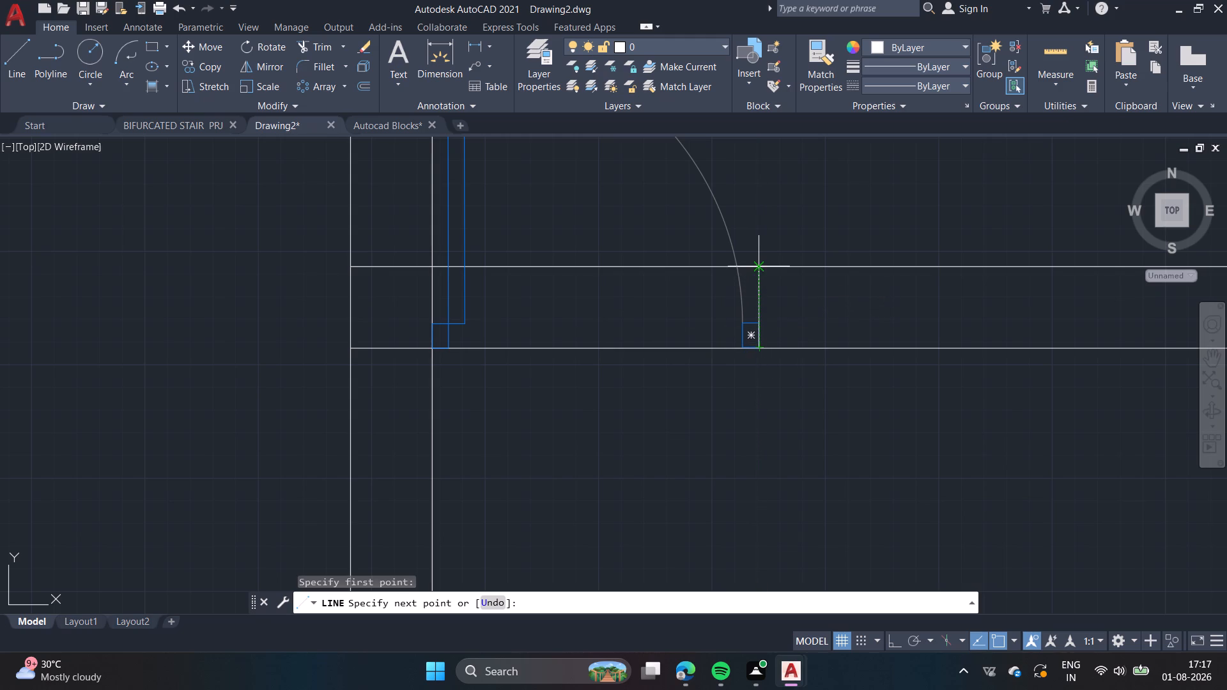
left_click(757, 264)
key("Escape")
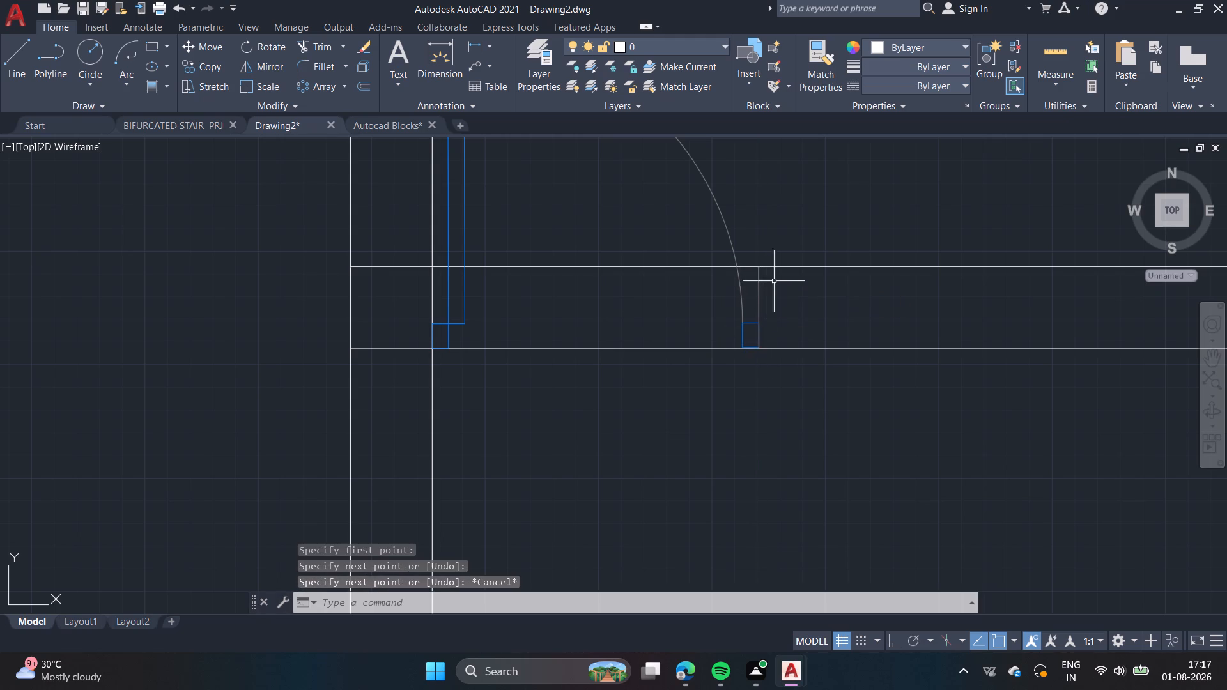
Trim the right room's bottom-wall lines across the door opening, including the leftover upper-line stubs beside the jamb line and at the door leaf.
left_click(320, 45)
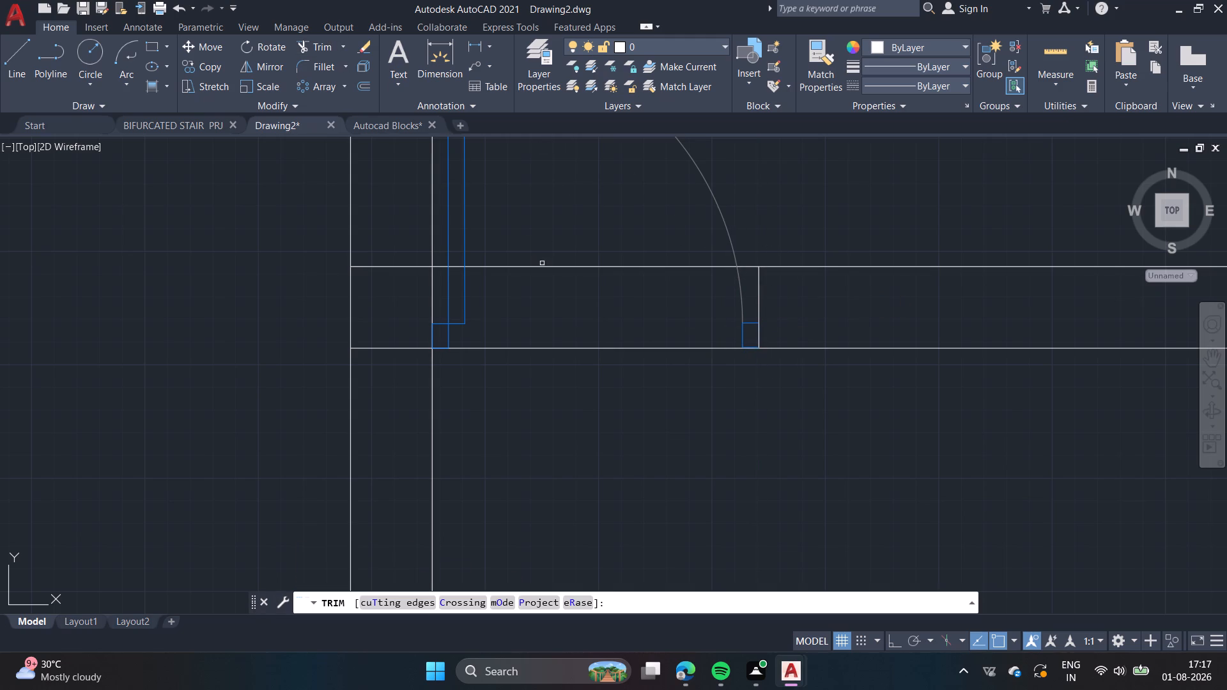
left_click(534, 260)
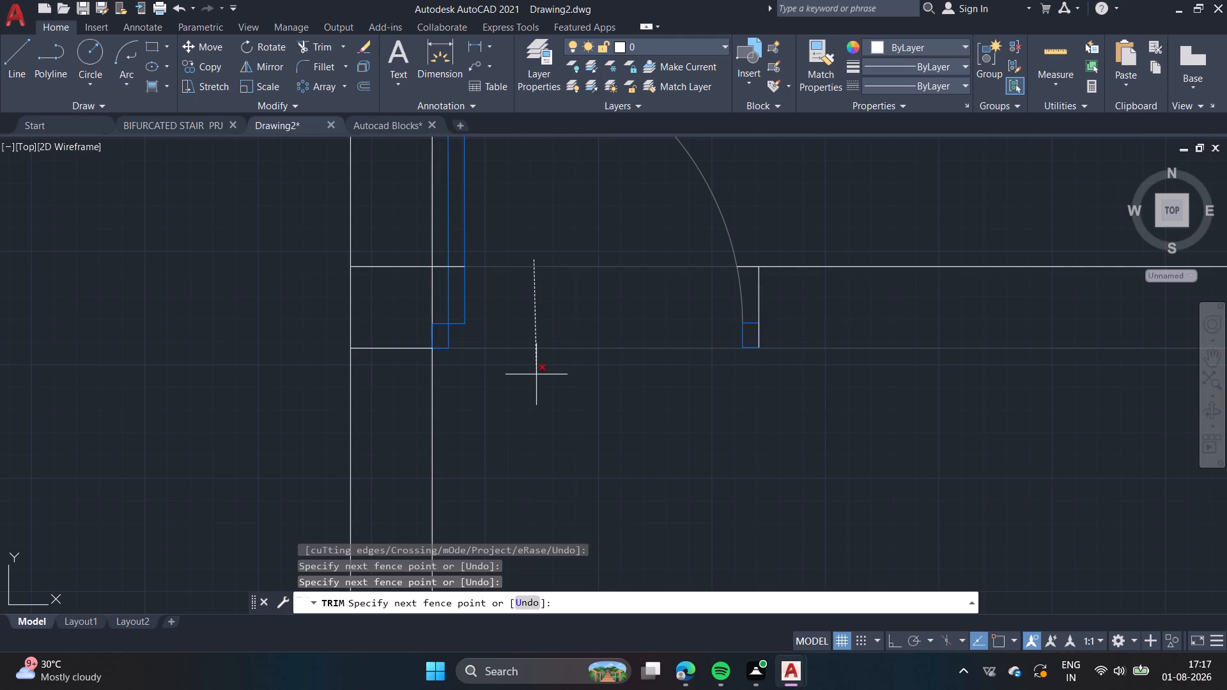
left_click(536, 374)
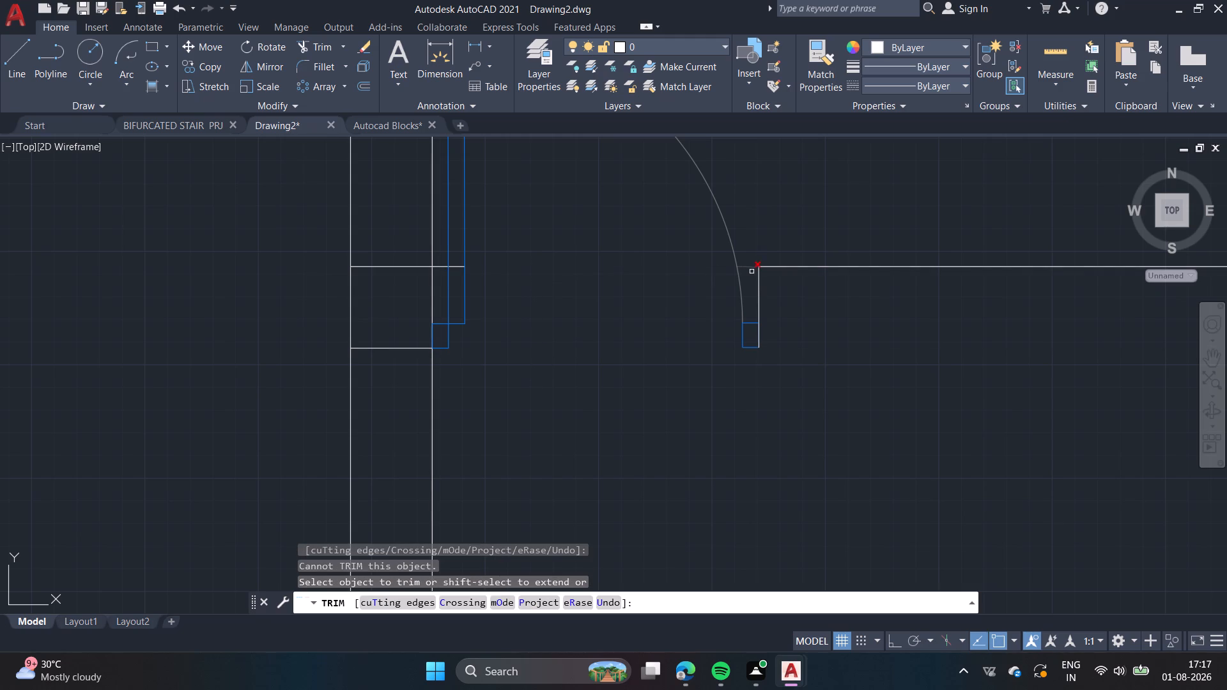
left_click(750, 267)
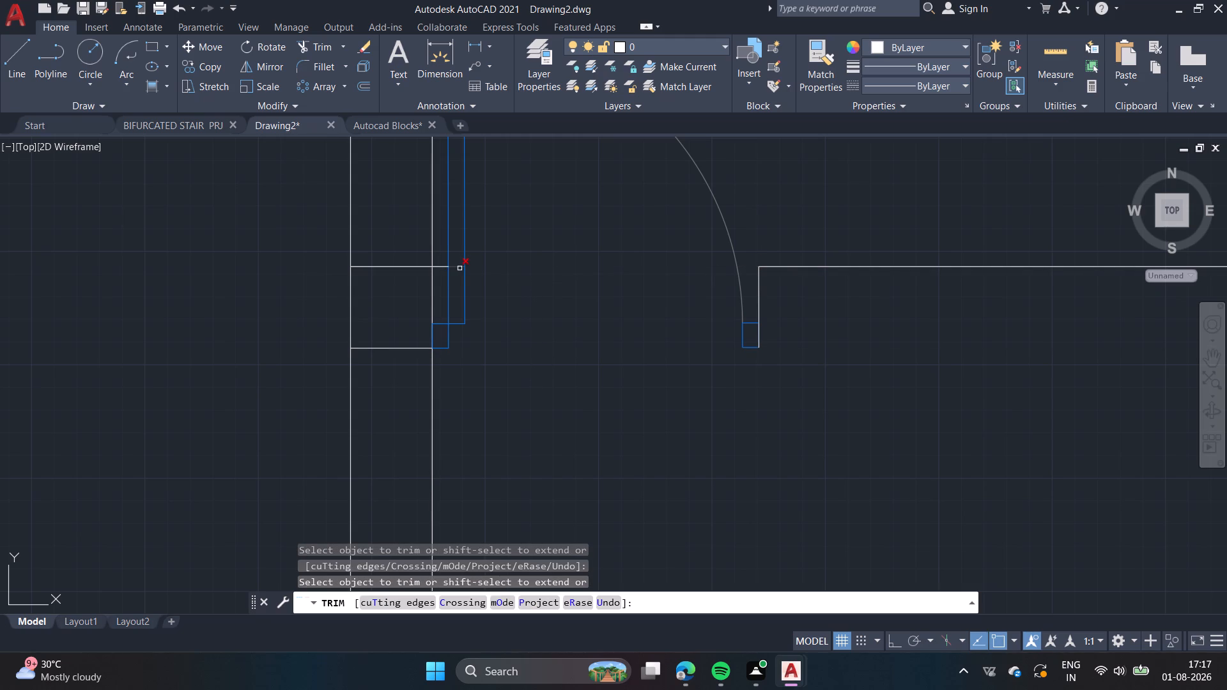
left_click(459, 268)
left_click(442, 264)
scroll(558, 297, "down", 1)
key("Escape")
scroll(564, 302, "down", 2)
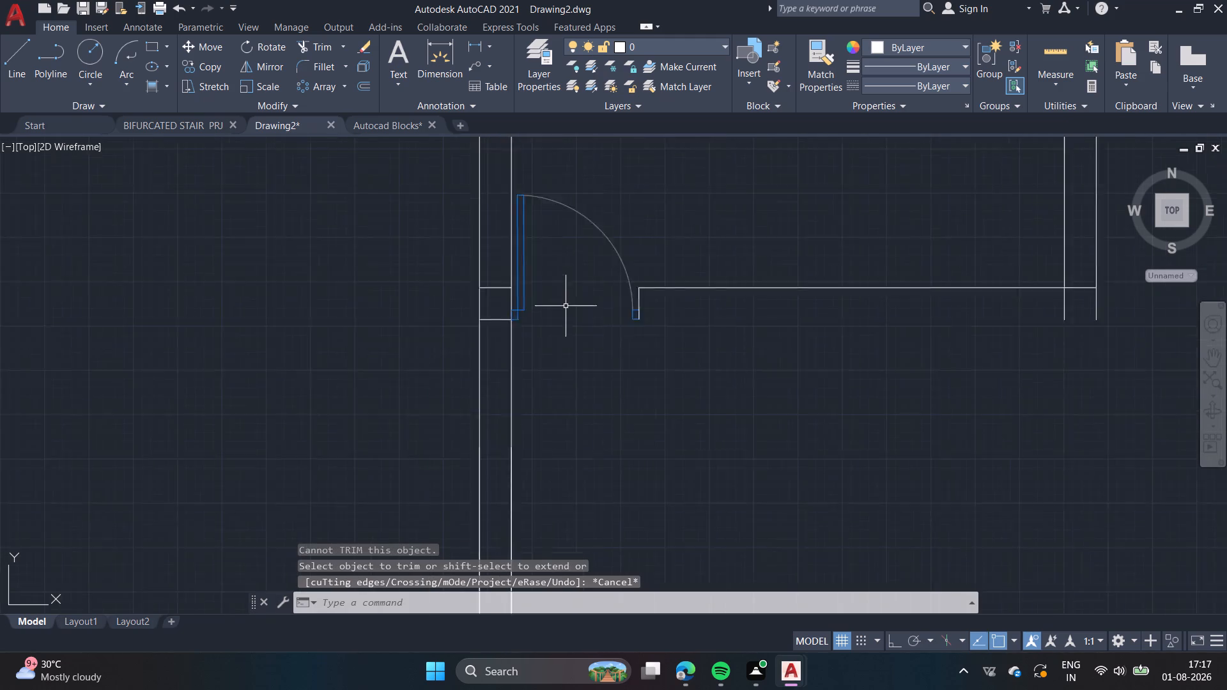
scroll(566, 309, "down", 1)
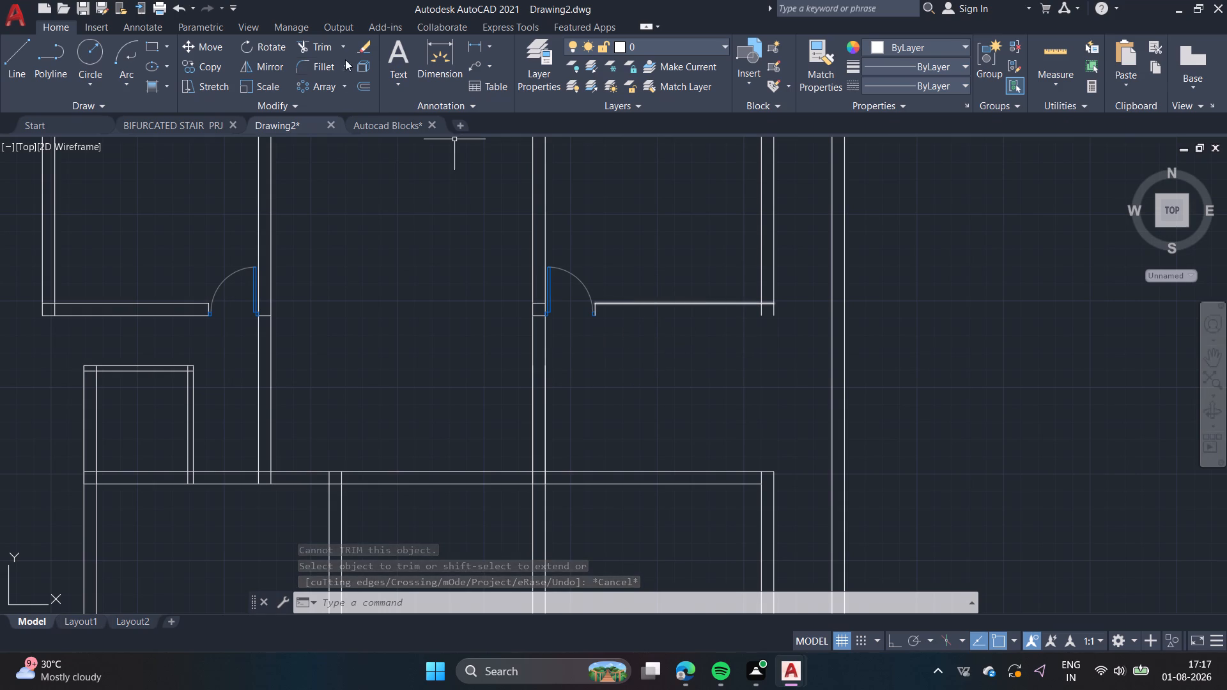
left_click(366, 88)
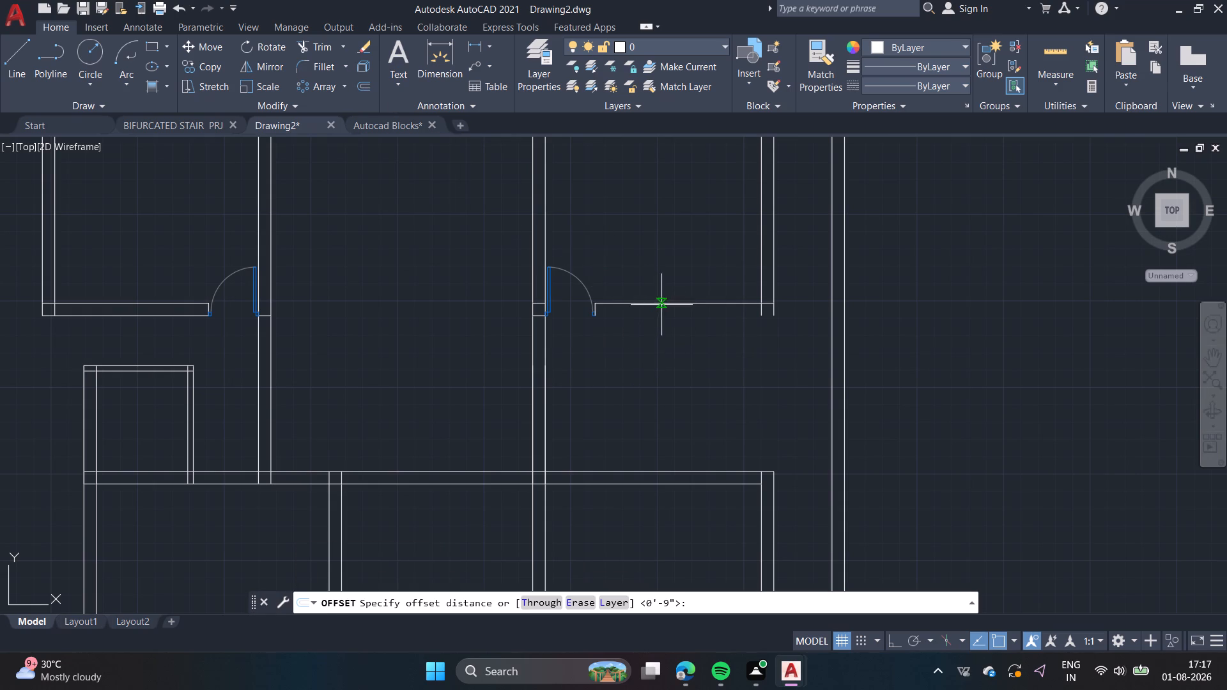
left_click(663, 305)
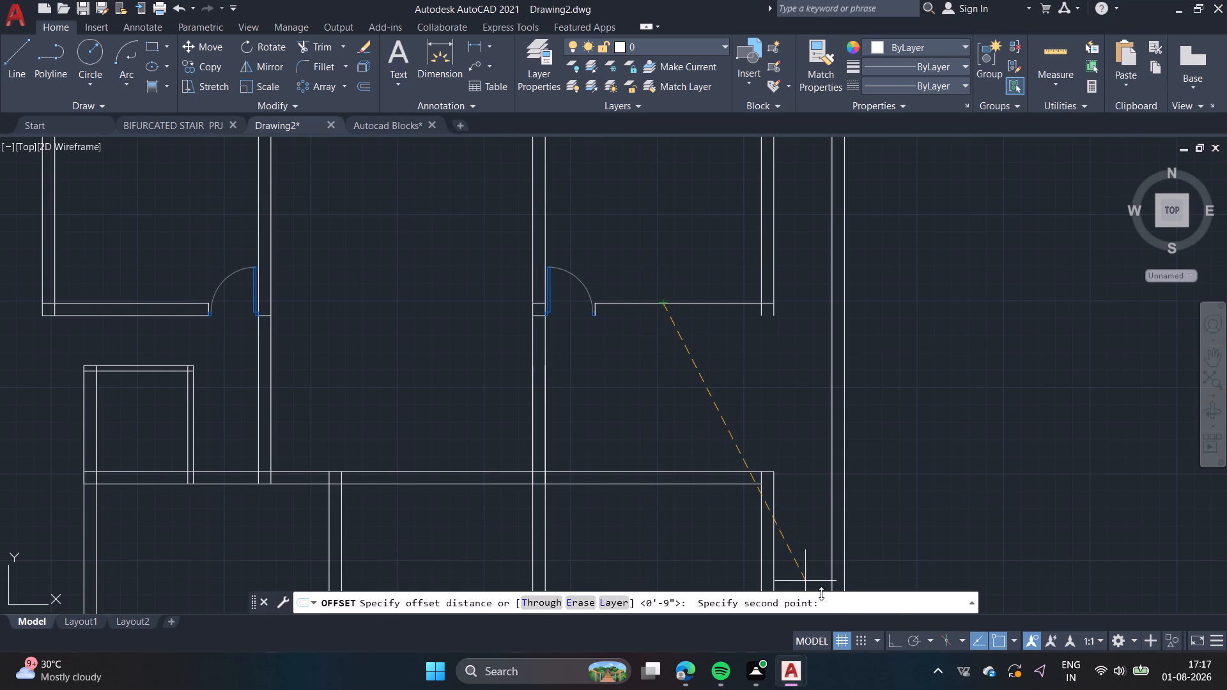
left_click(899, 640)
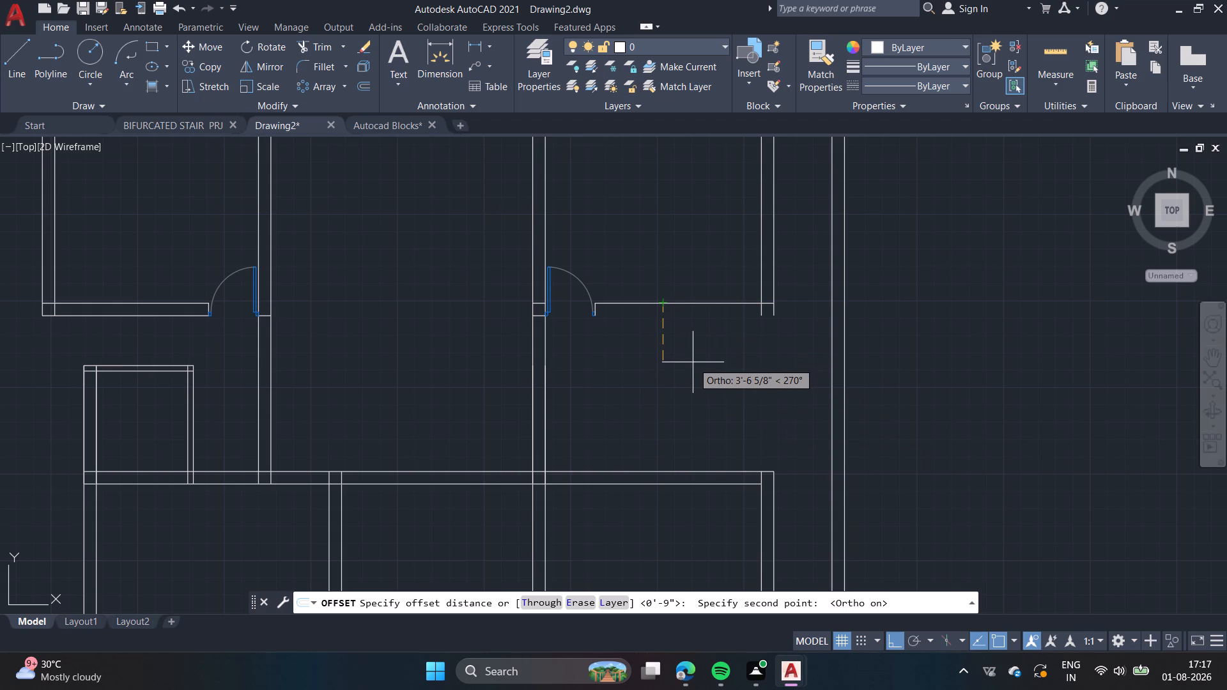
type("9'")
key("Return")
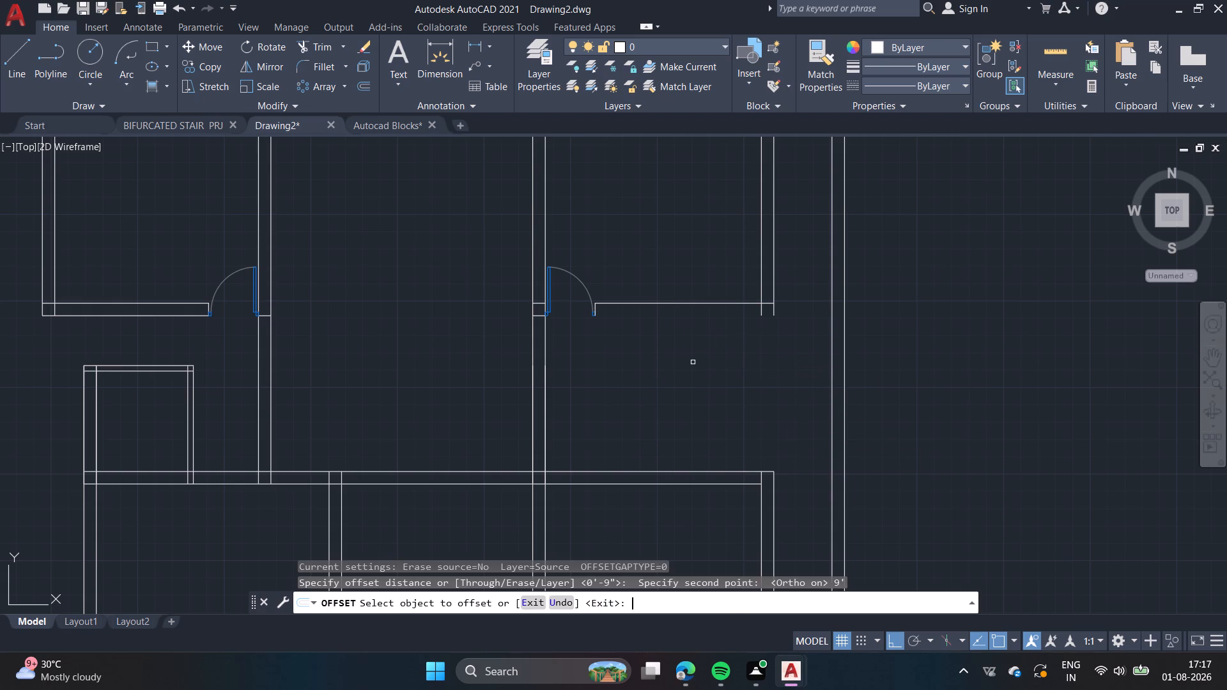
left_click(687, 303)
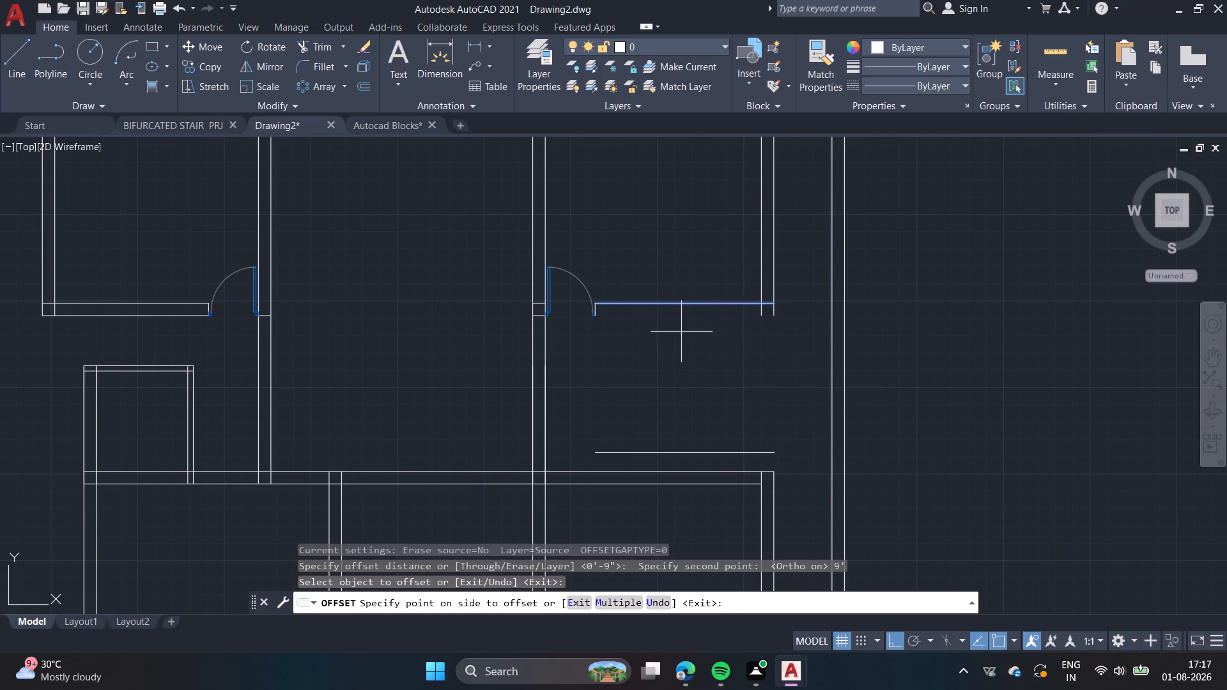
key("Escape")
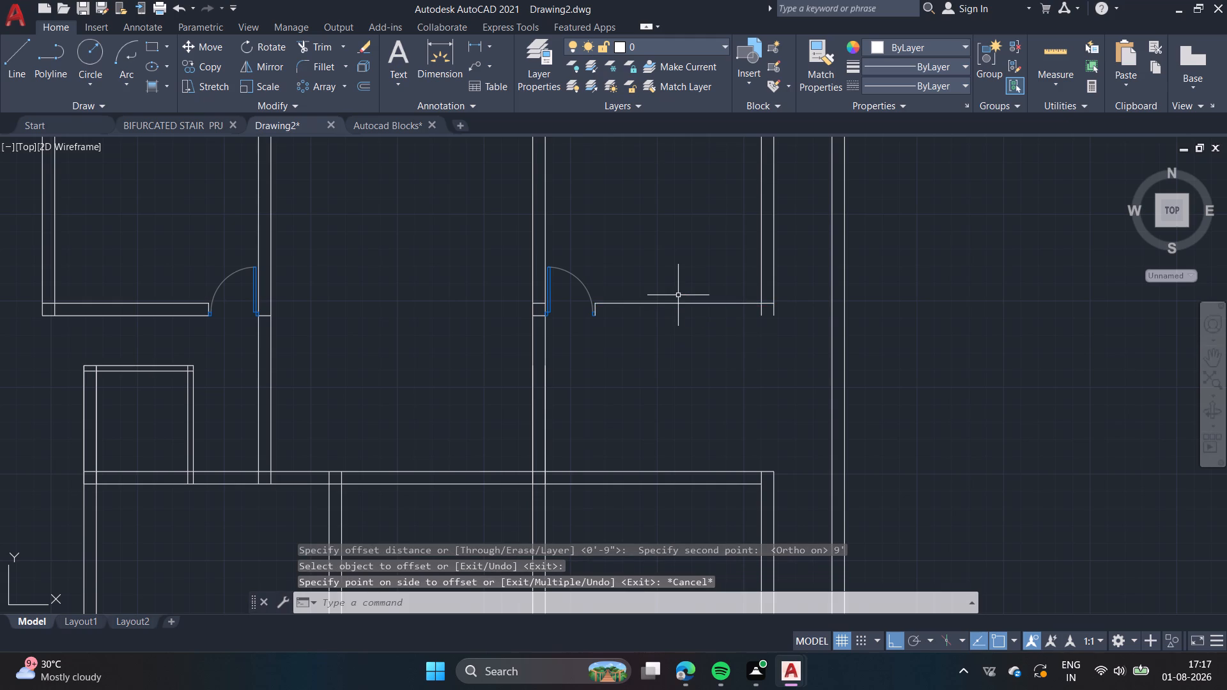
Offset the remaining upper line of the right room's bottom wall 9" downward to restore the wall's lower line.
left_click(366, 77)
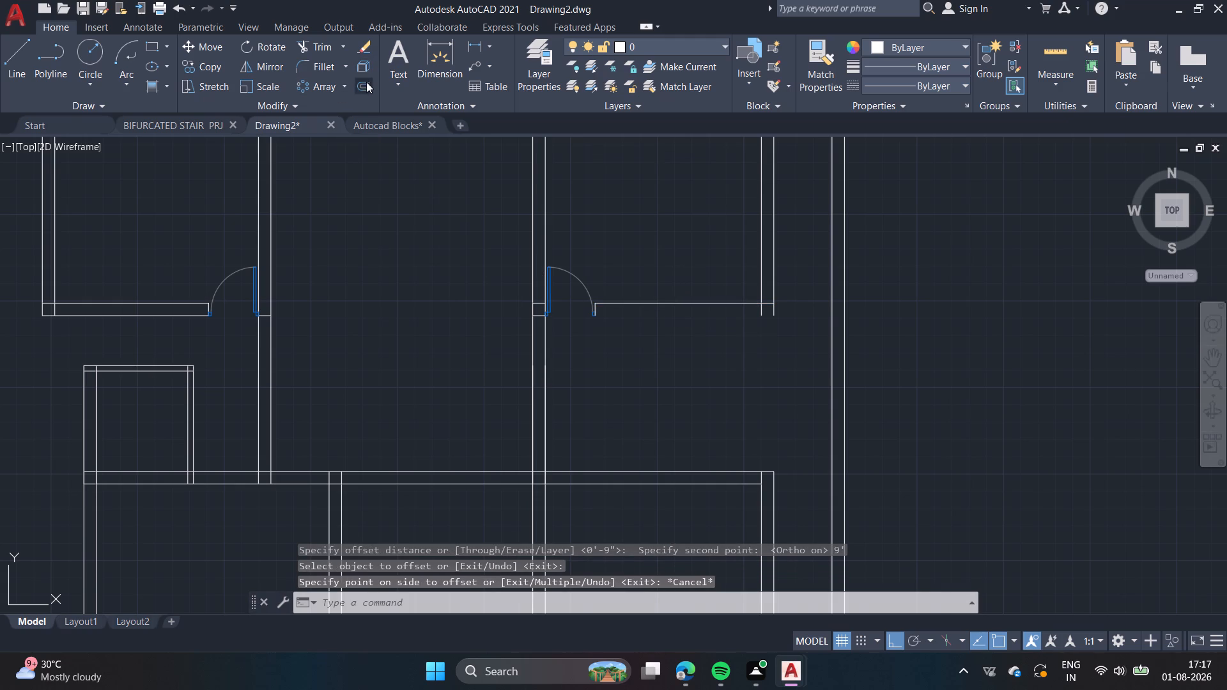
left_click(366, 84)
left_click(674, 302)
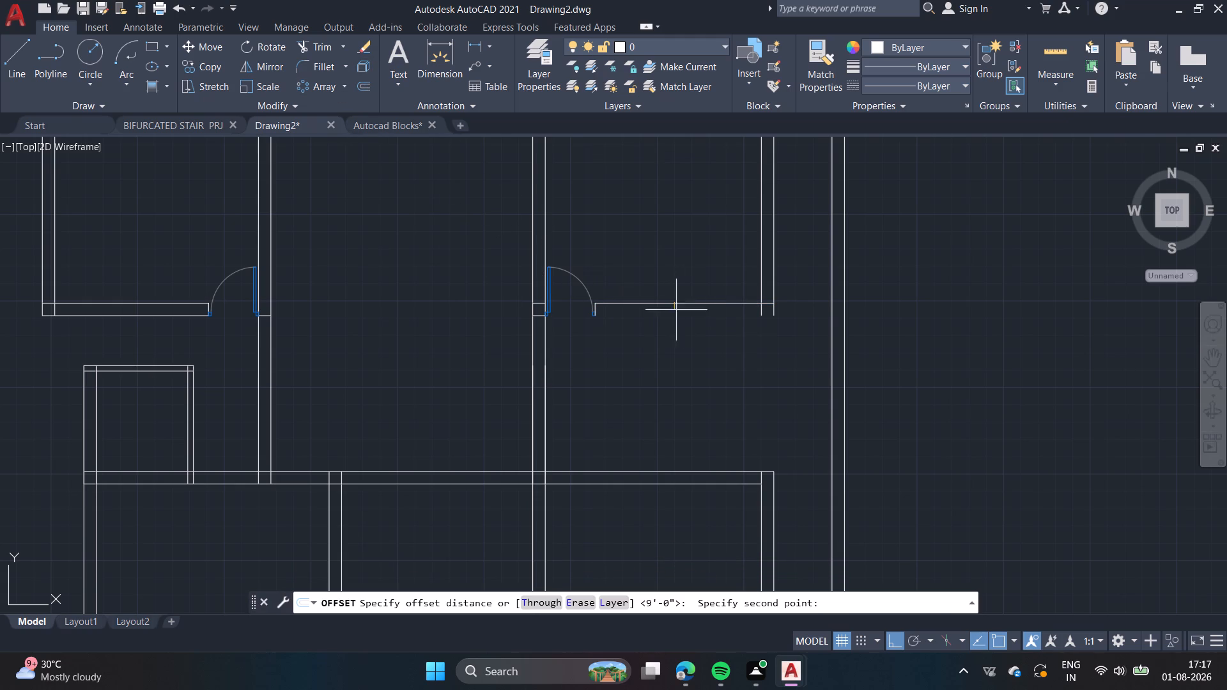
type("9\"")
key("Return")
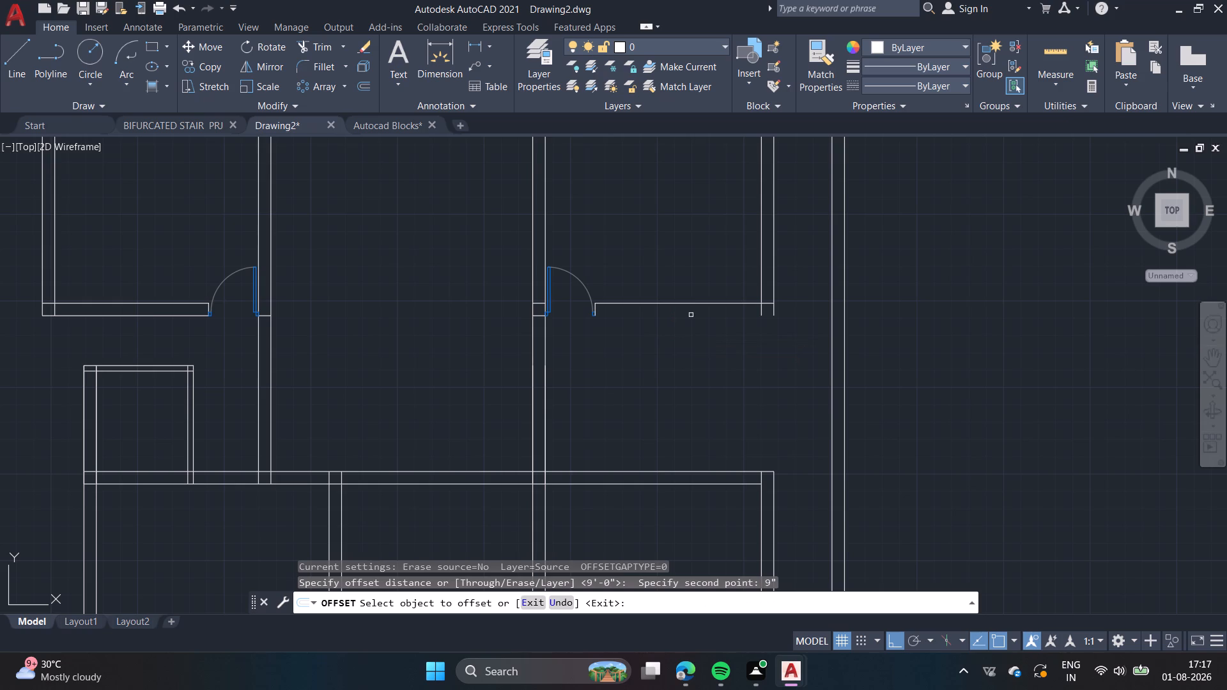
left_click(684, 303)
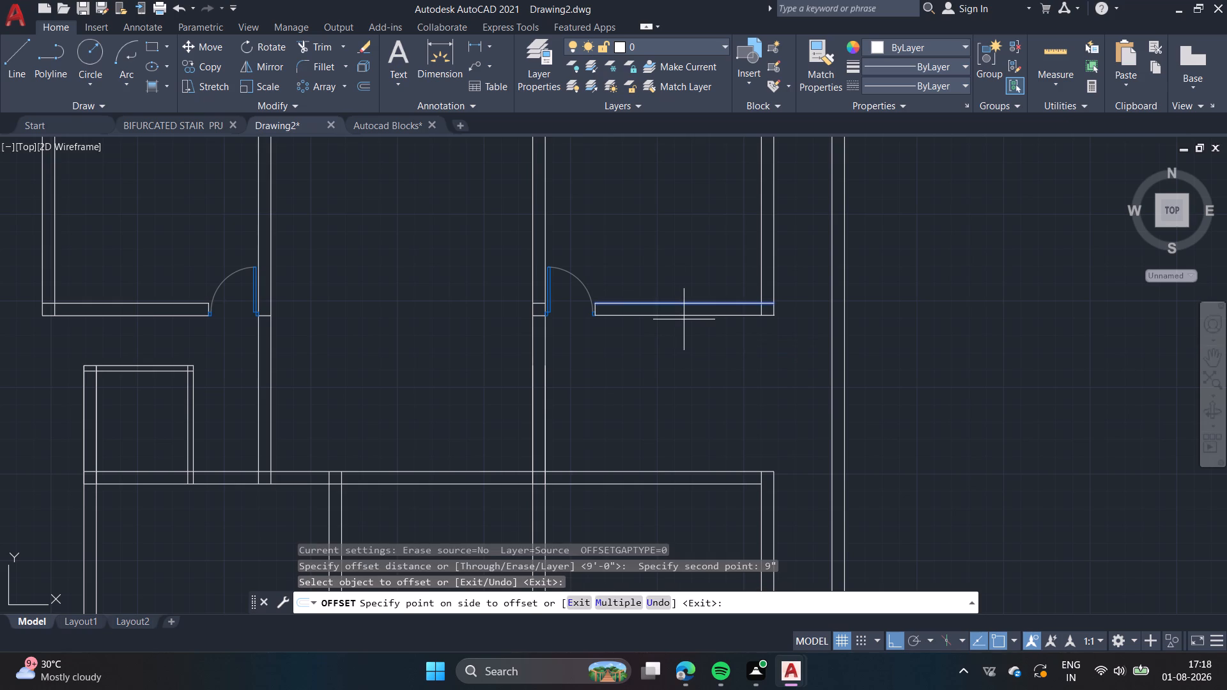
left_click(684, 319)
key("Escape")
scroll(683, 358, "down", 1)
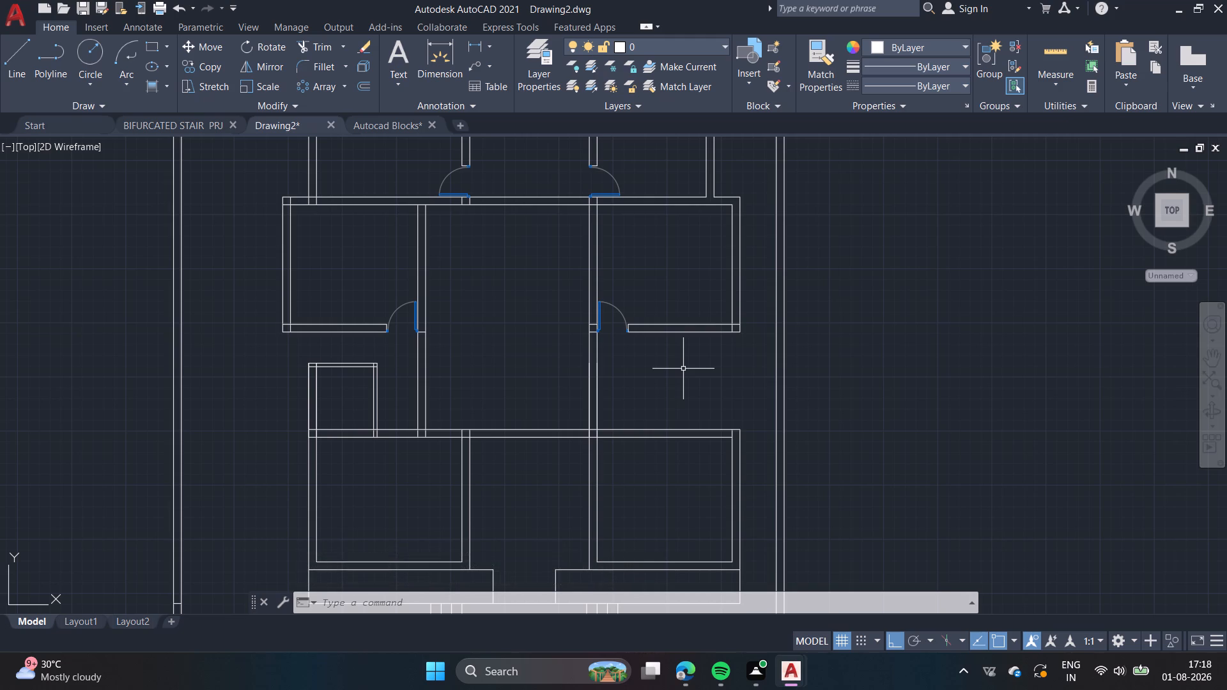
scroll(377, 379, "up", 2)
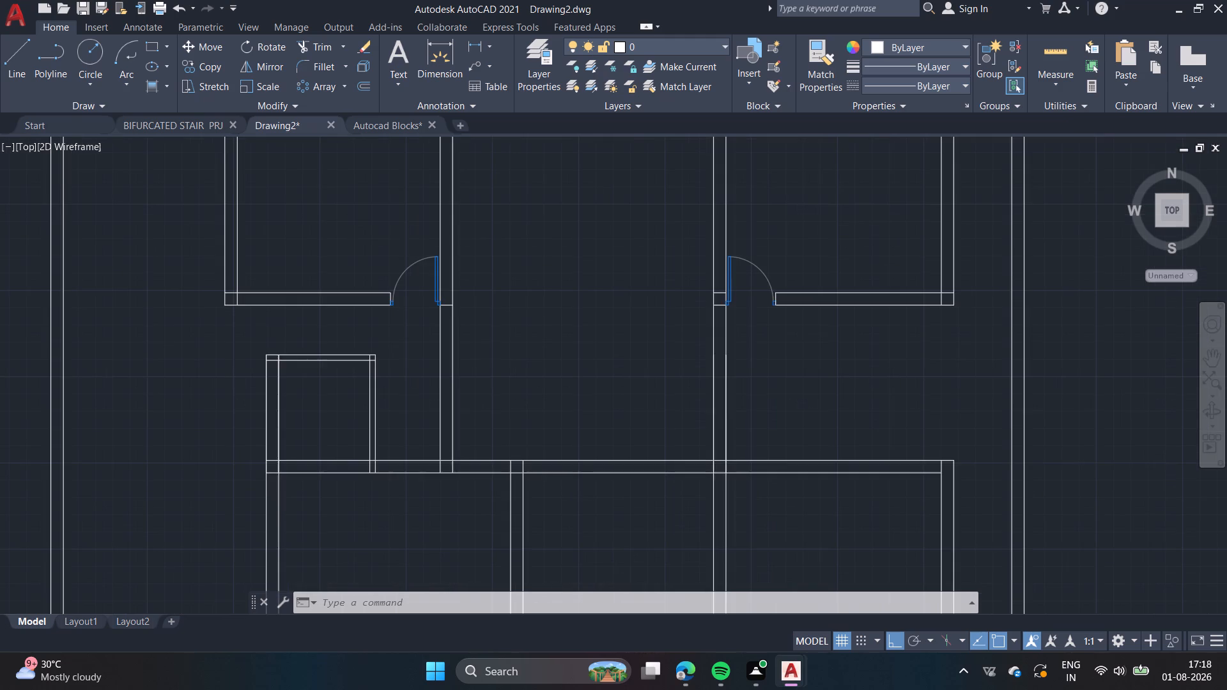
Draw a jamb line across the small left room's right wall, tracked 2' down from the room's inner top-right corner.
scroll(385, 358, "down", 3)
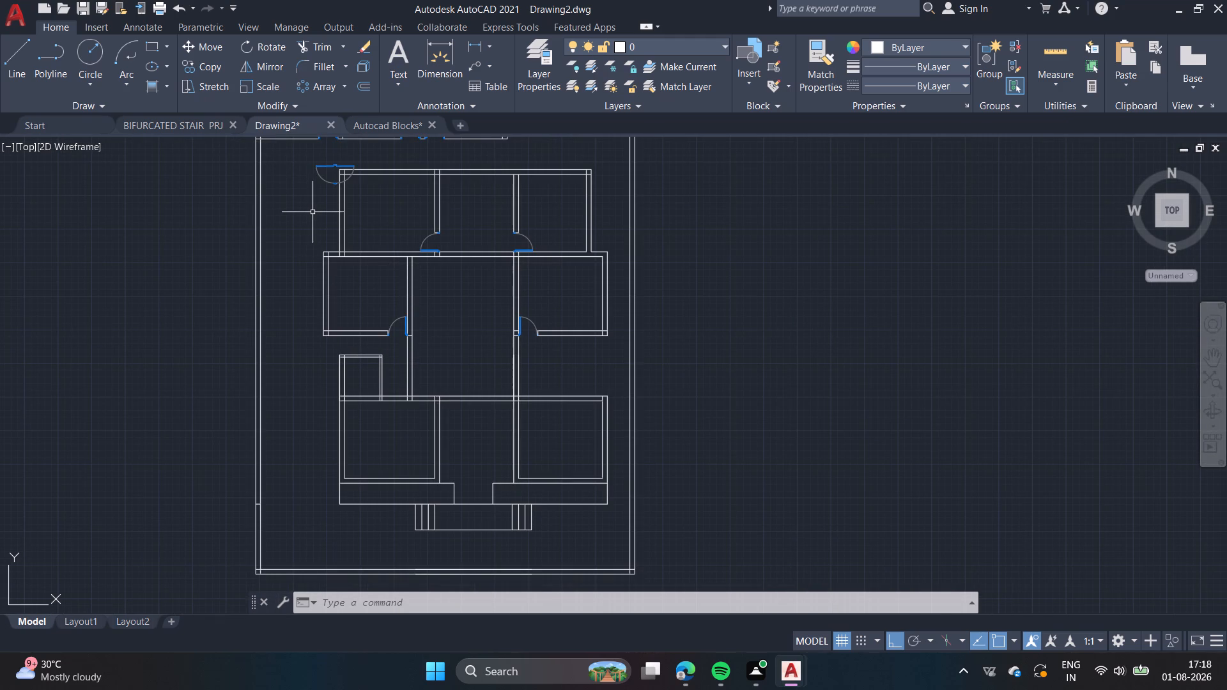
key("l")
key("space")
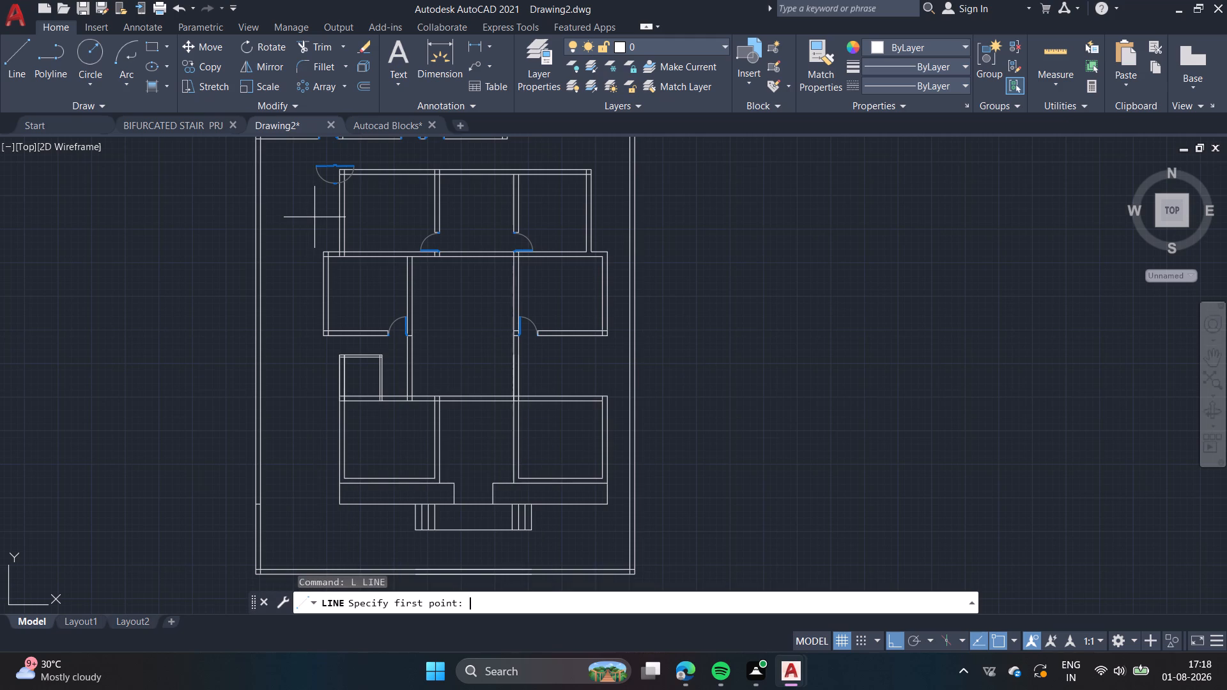
type("tk")
key("space")
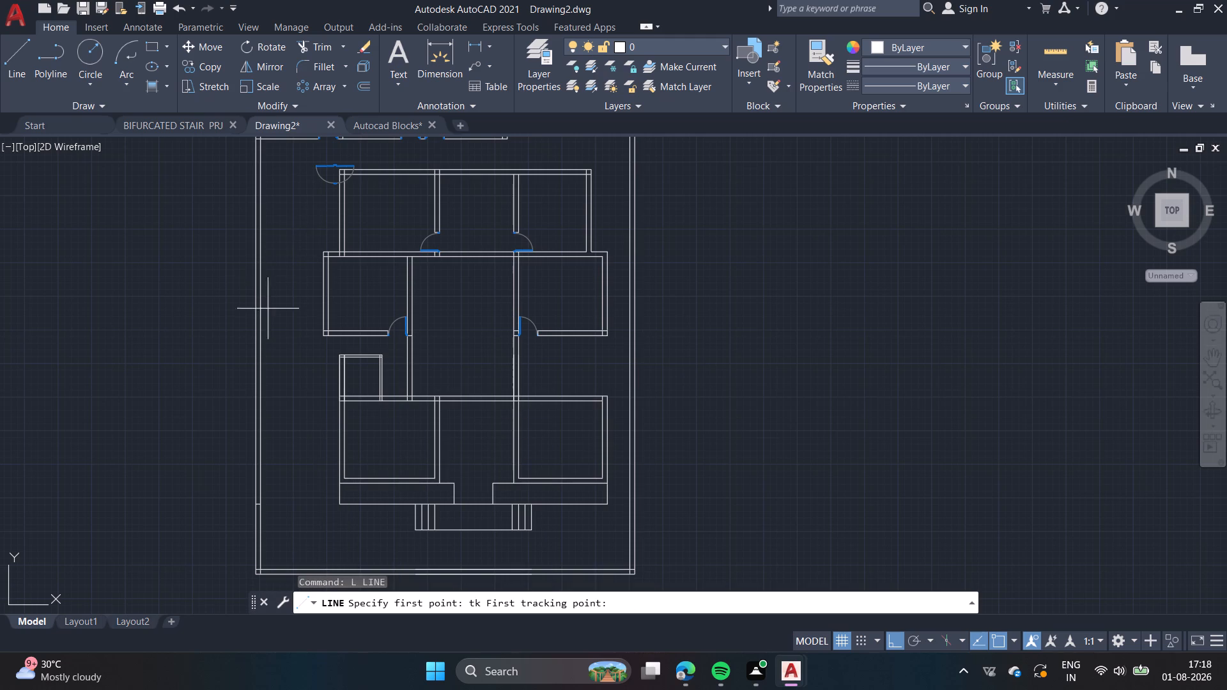
scroll(366, 354, "up", 6)
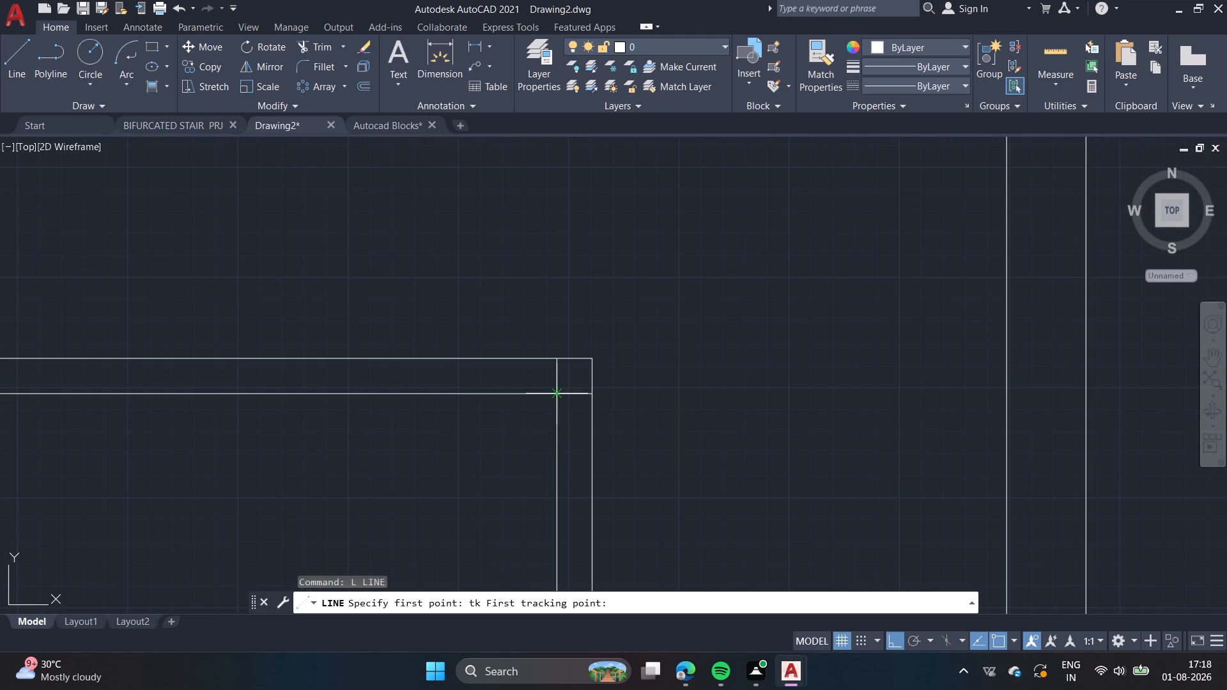
left_click(559, 394)
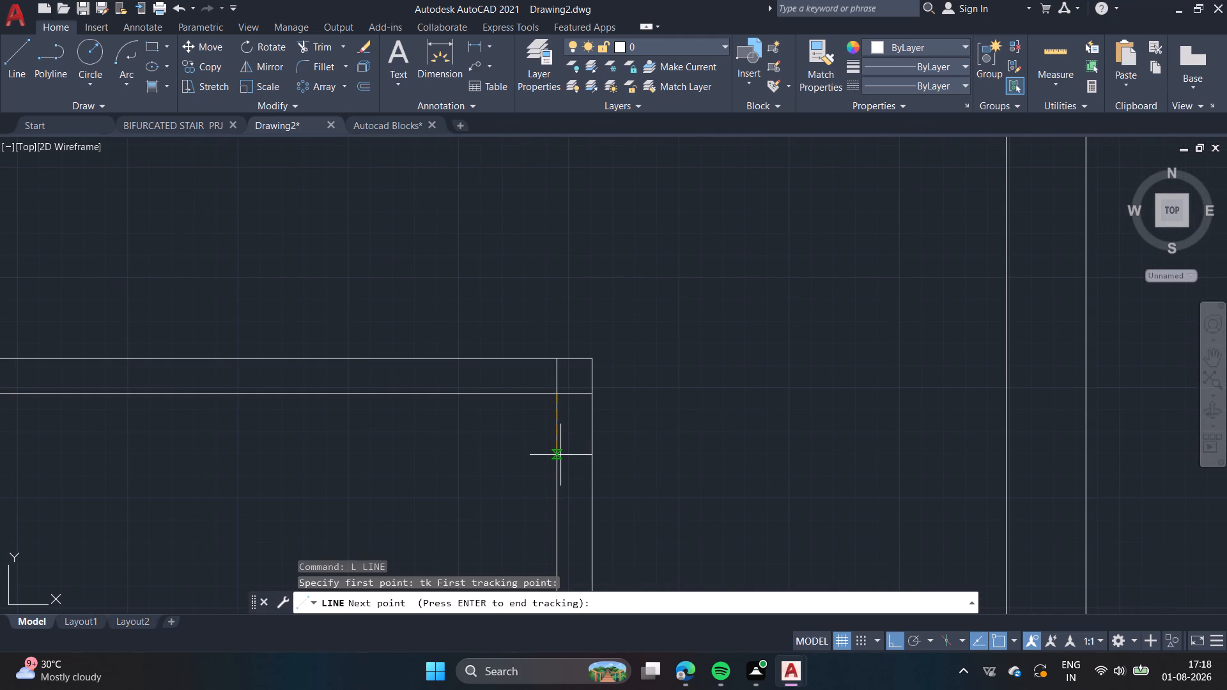
key("2")
key("apostrophe")
key("Return")
key("Return")
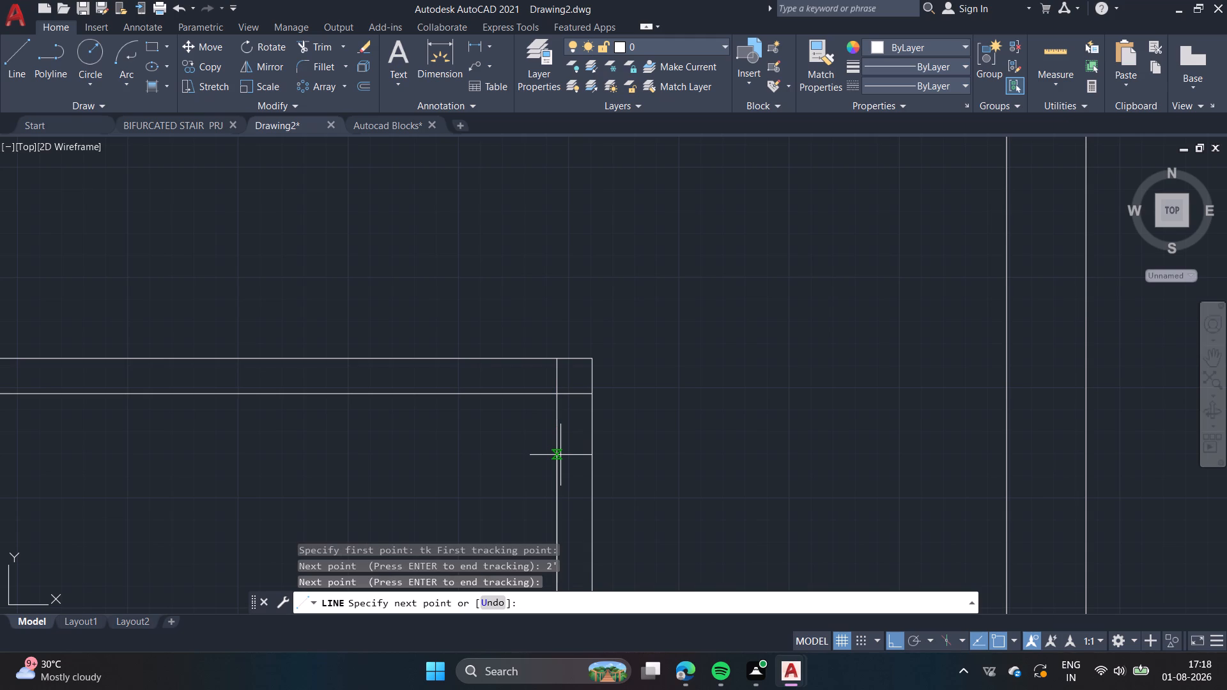
scroll(622, 454, "down", 2)
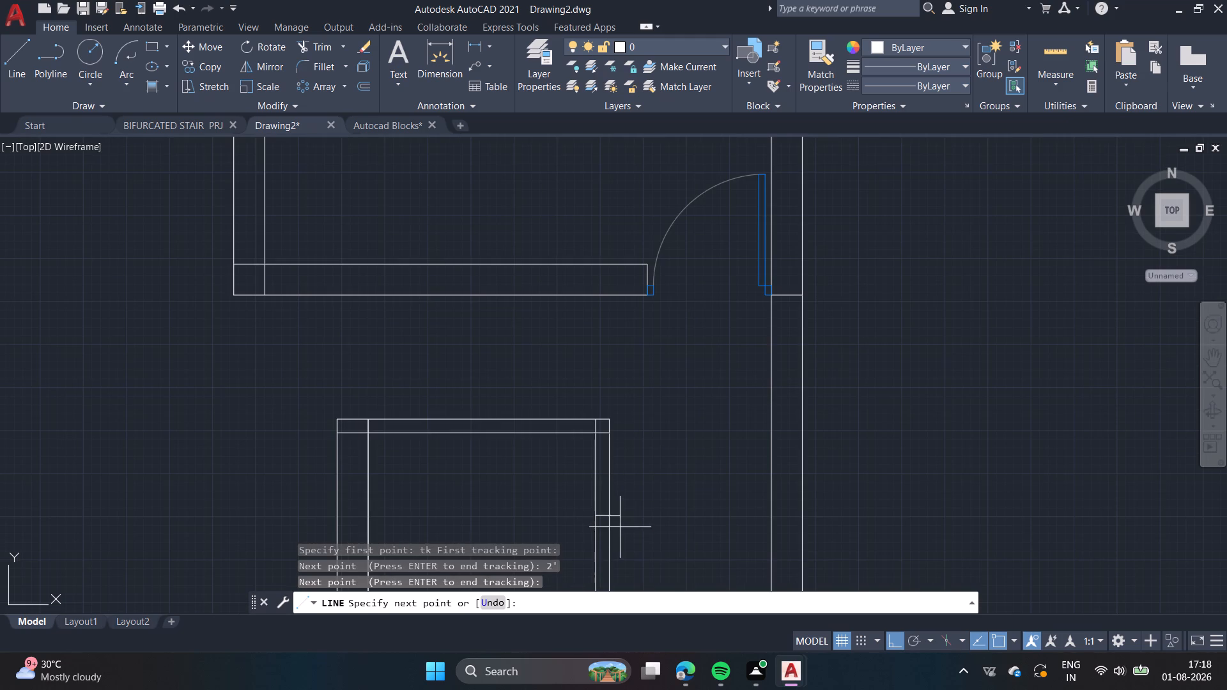
scroll(608, 514, "up", 3)
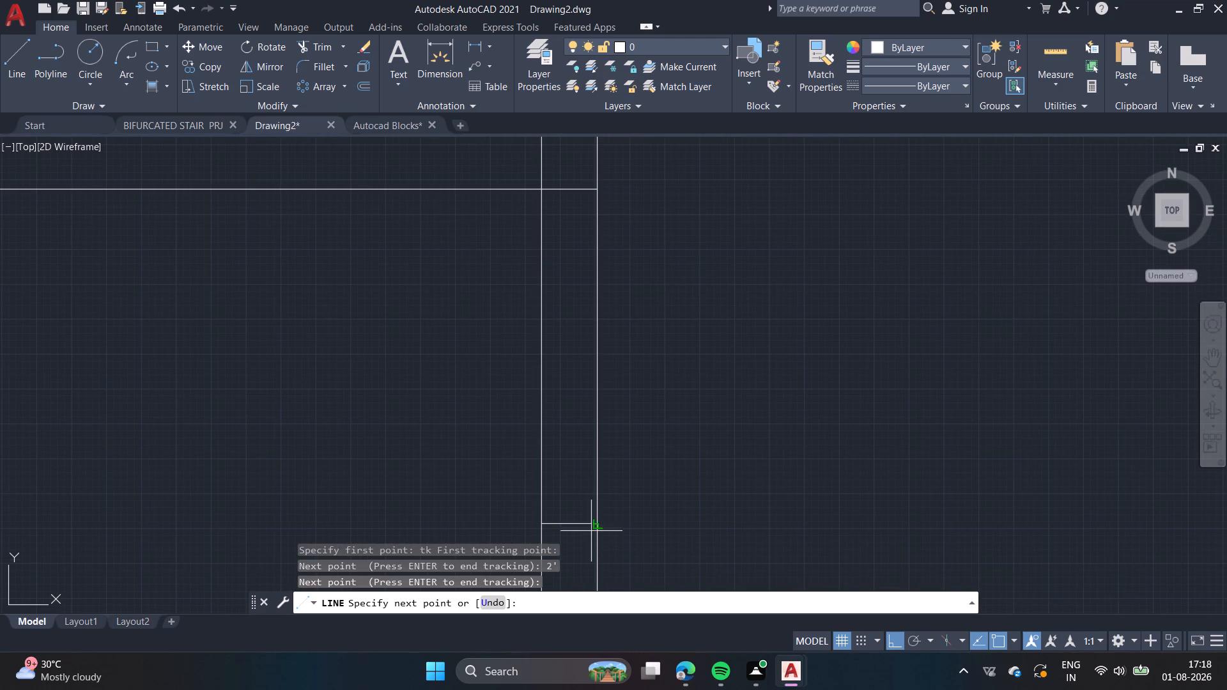
left_click(597, 523)
key("Escape")
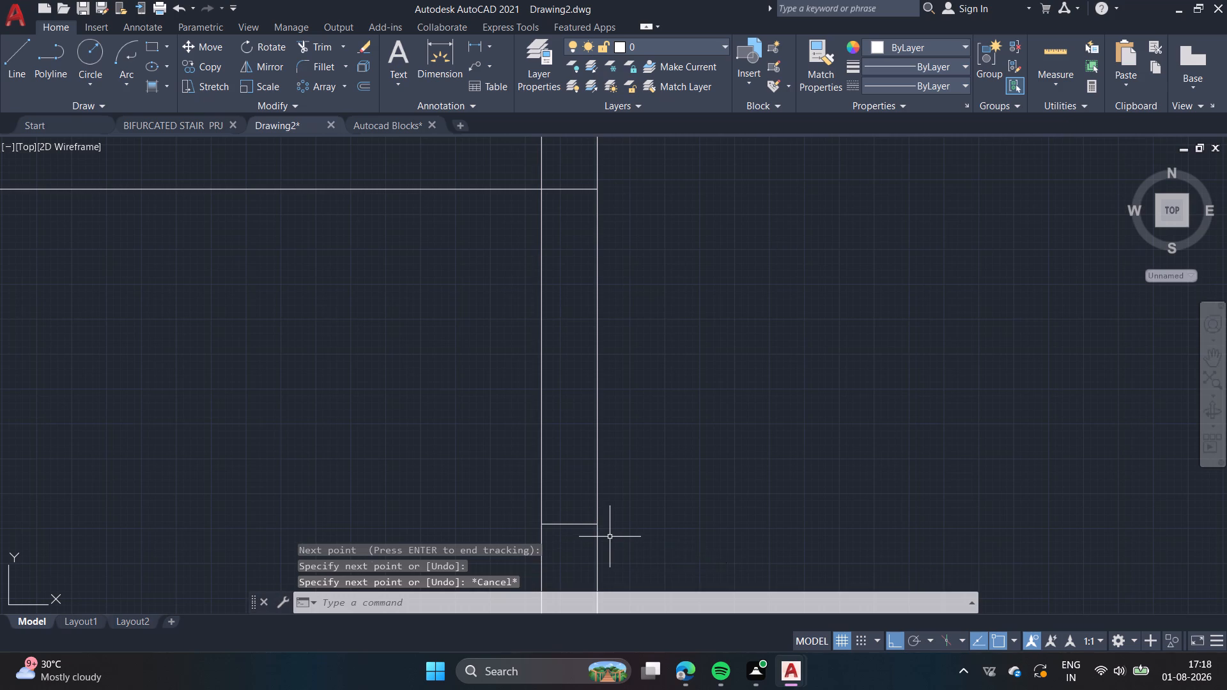
Trim both right-wall lines of the small room between its top wall and the new jamb line to open the doorway.
scroll(610, 537, "down", 2)
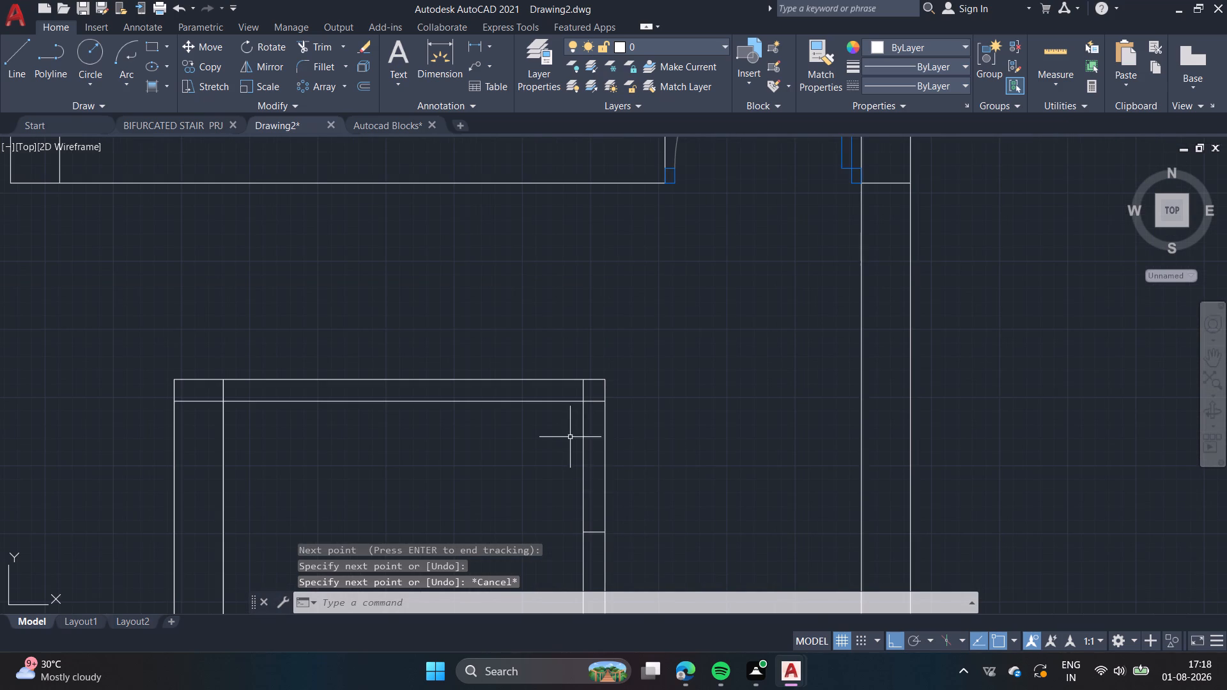
scroll(571, 444, "down", 1)
left_click(304, 42)
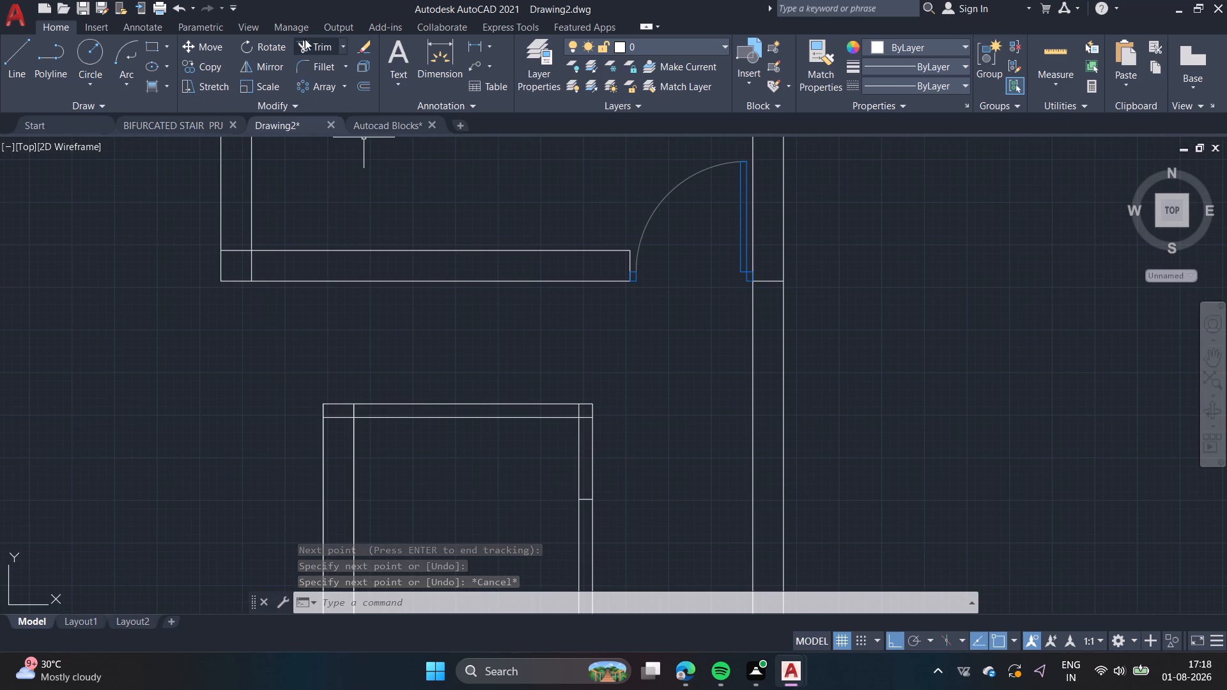
left_click(635, 441)
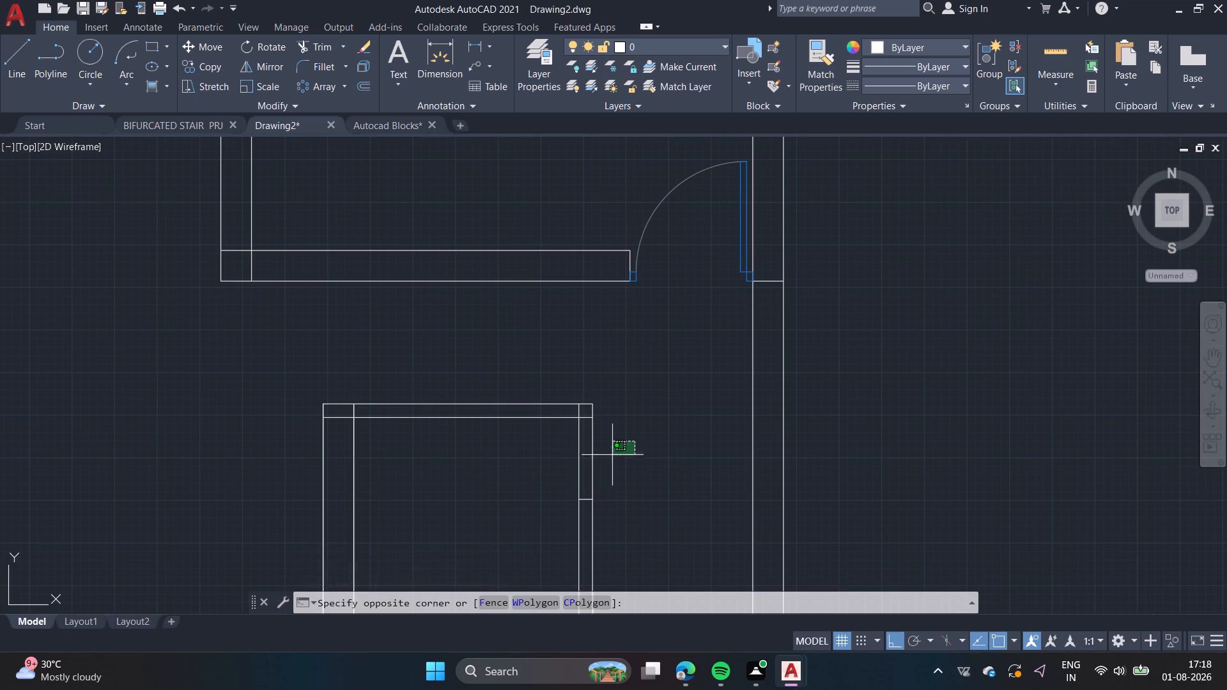
left_click(648, 452)
left_click(304, 40)
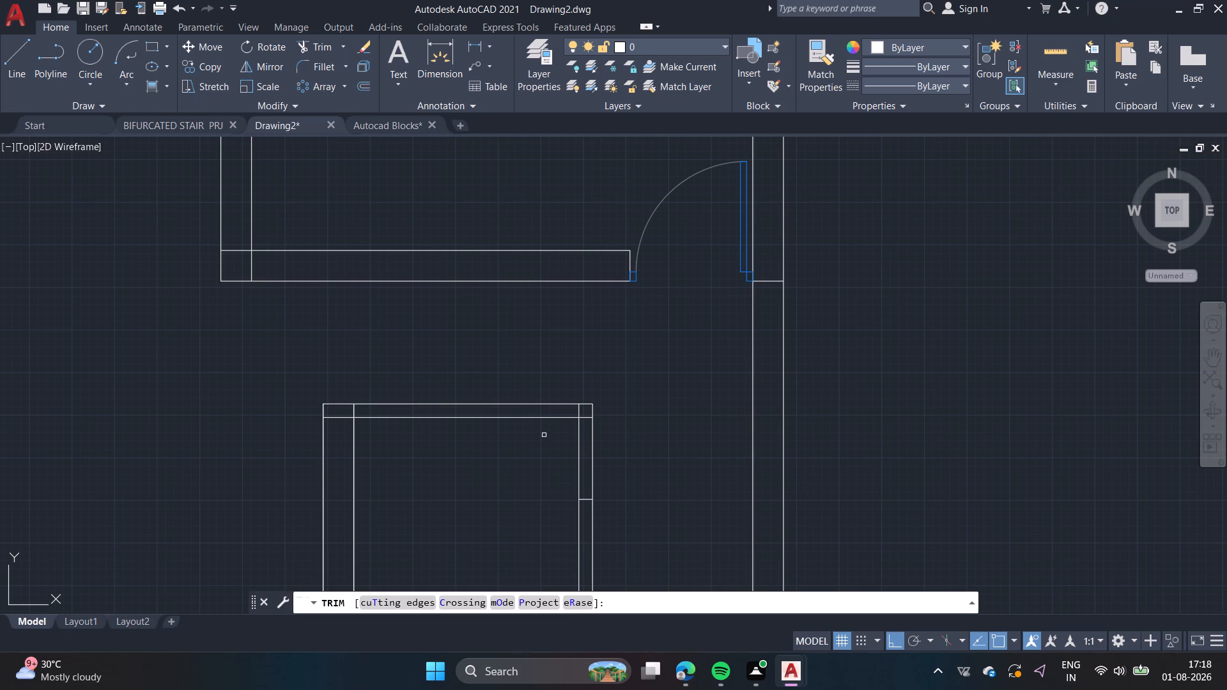
left_click(579, 456)
left_click(593, 455)
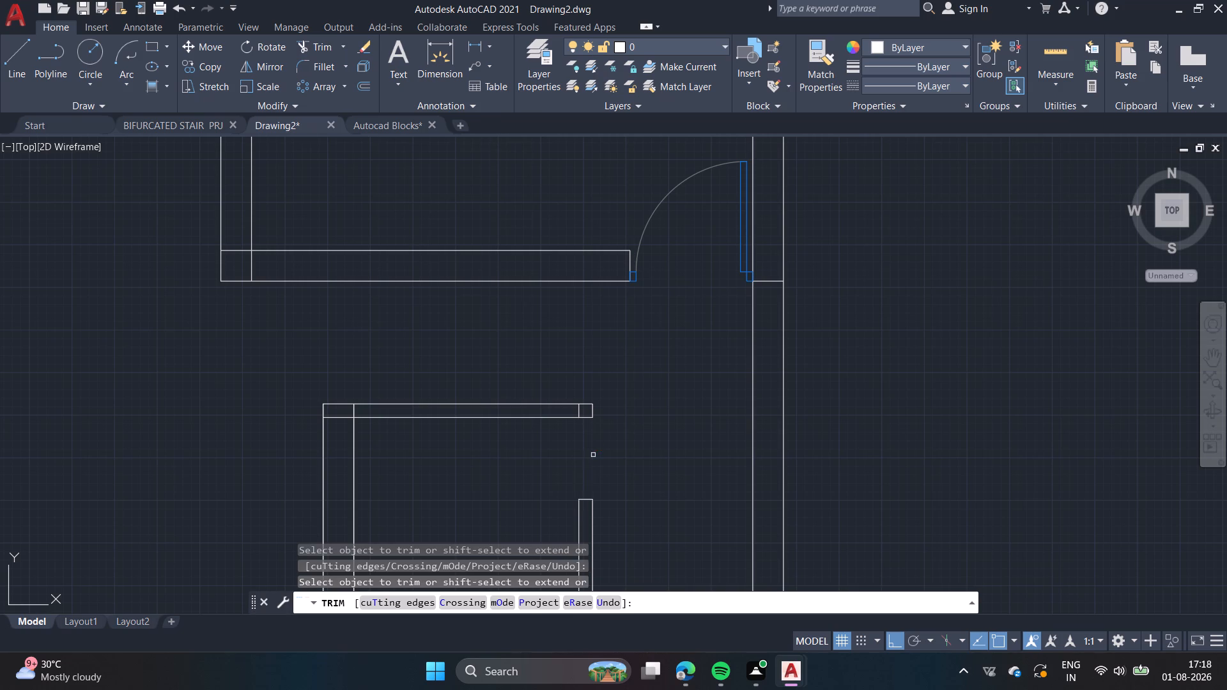
scroll(599, 461, "down", 2)
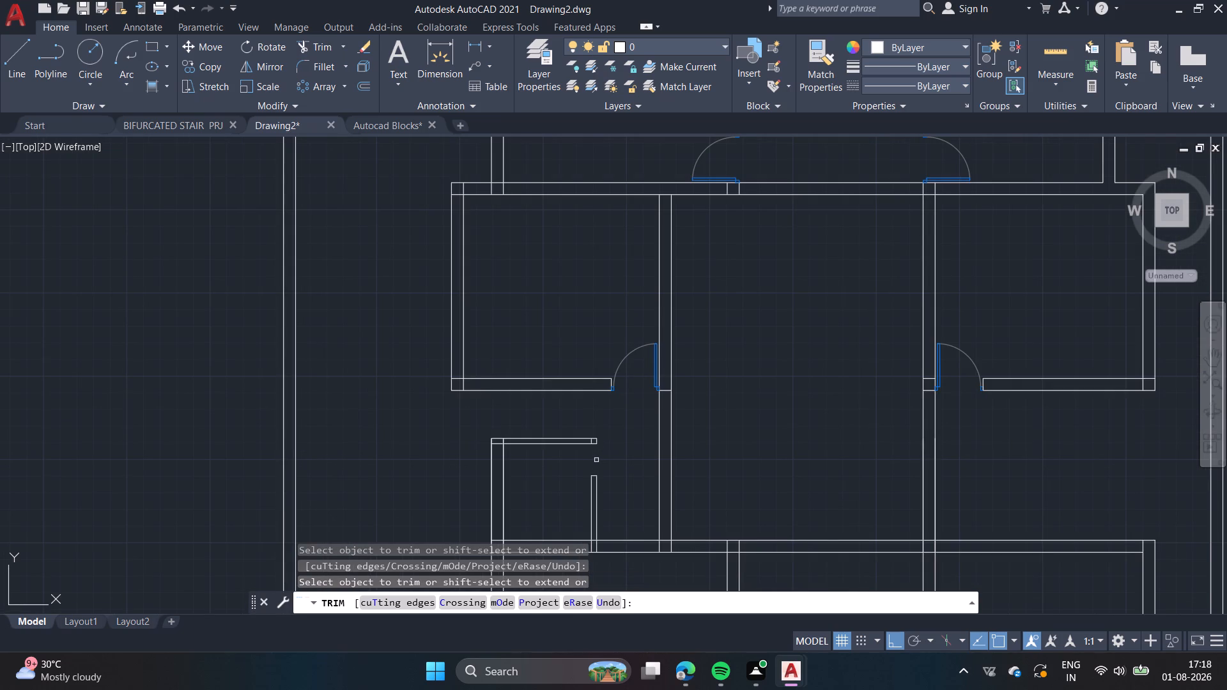
key("Escape")
Move the left-swinging spare door to the small room's opening, snapping its hinge-side jamb's upper-right corner to the top wall's lower-right corner.
scroll(530, 287, "down", 2)
middle_click_drag(534, 279, 493, 415)
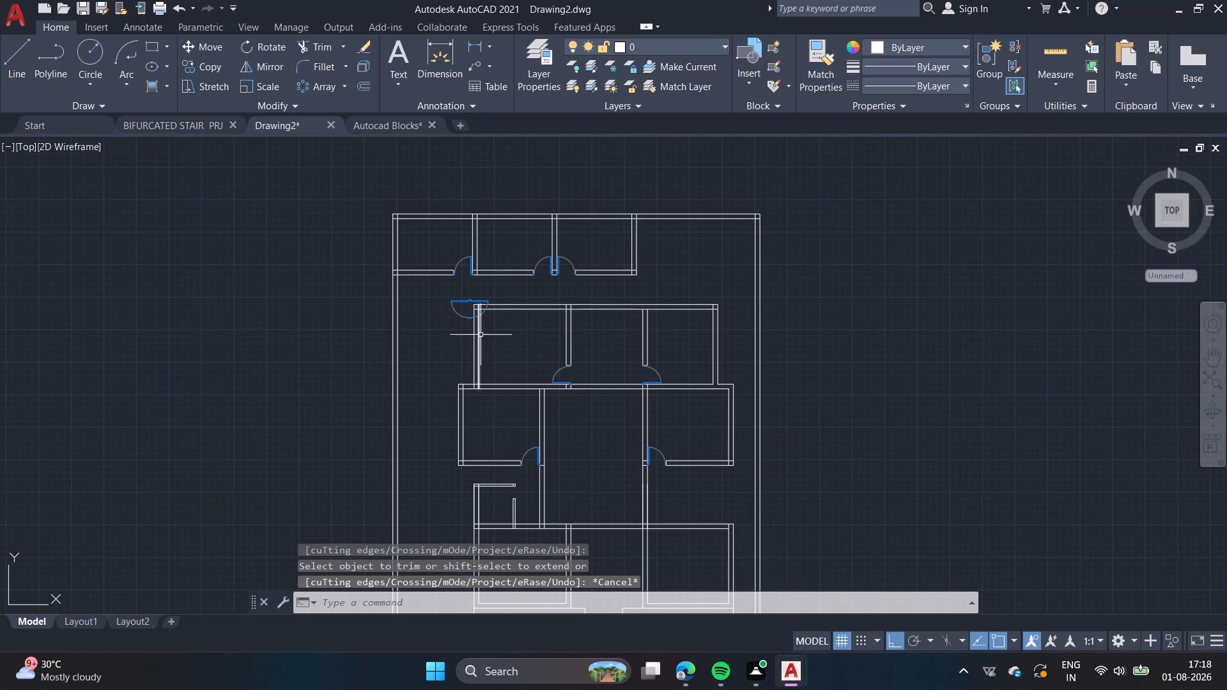
left_click(455, 302)
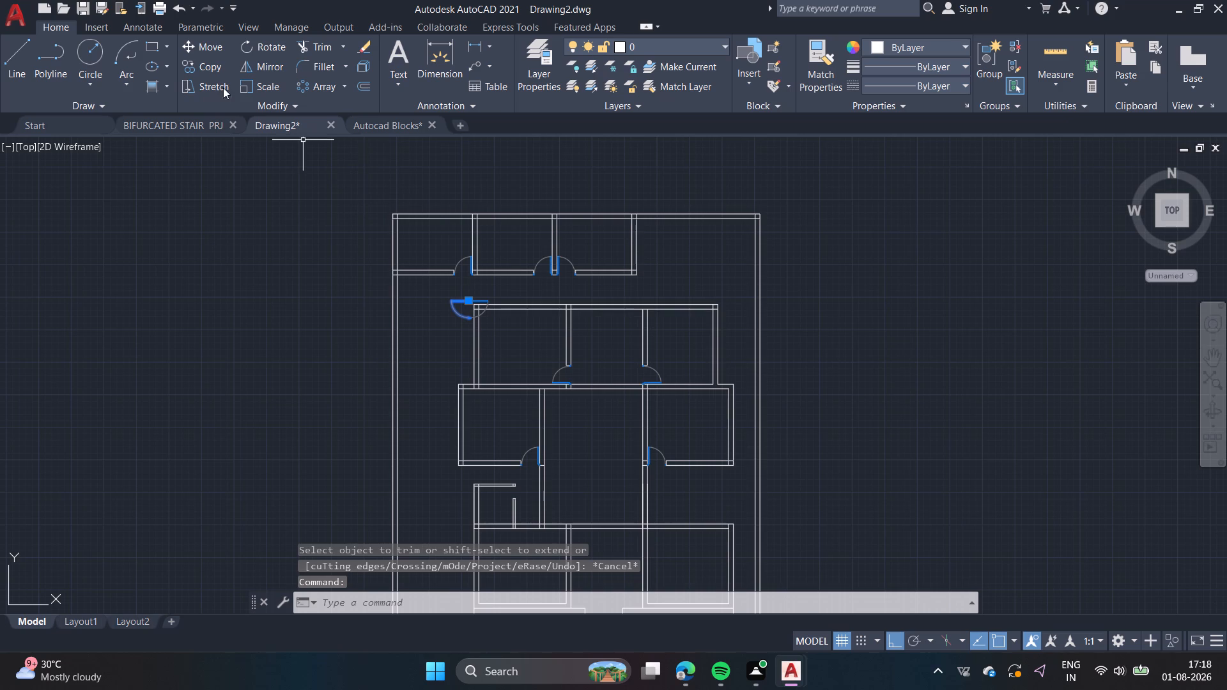
left_click(197, 47)
scroll(447, 298, "up", 3)
scroll(518, 336, "up", 3)
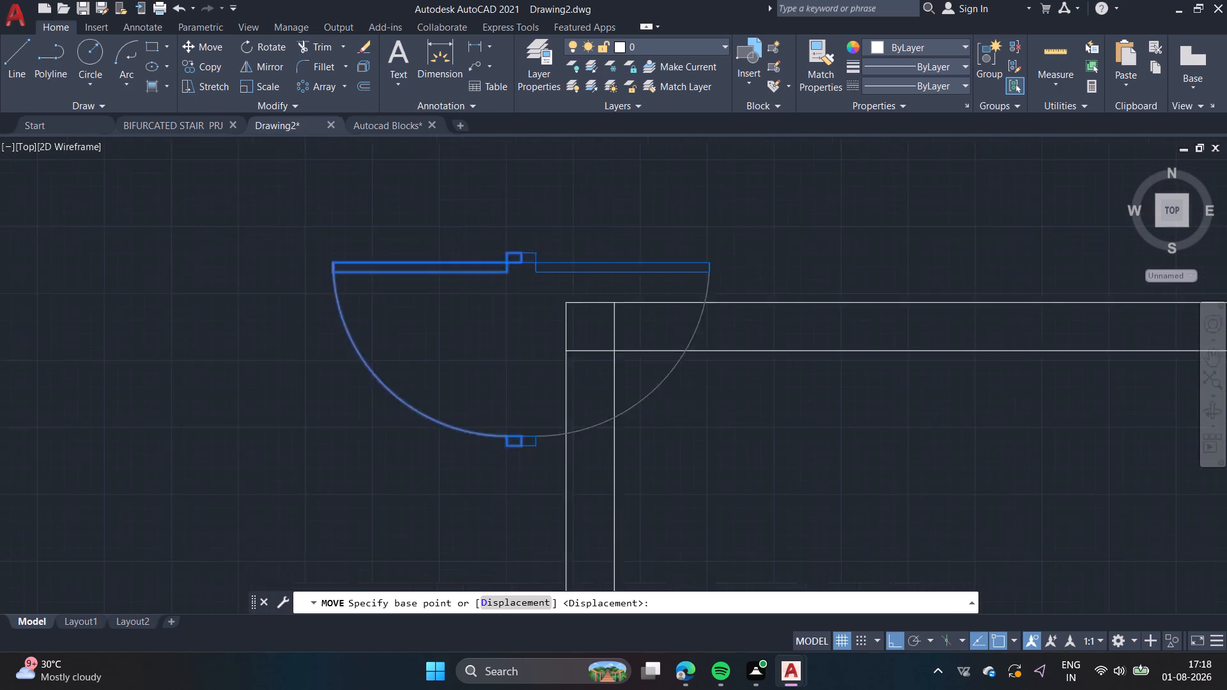
left_click(520, 204)
scroll(554, 307, "down", 4)
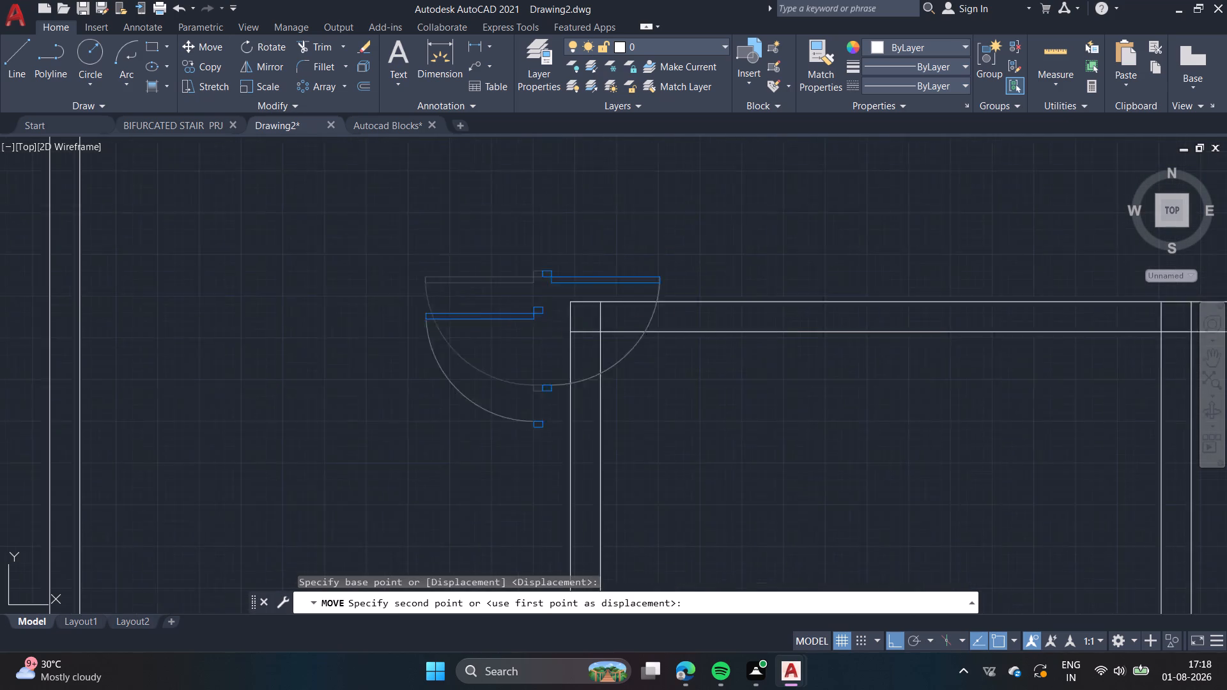
middle_click_drag(638, 466, 507, 270)
scroll(507, 270, "down", 1)
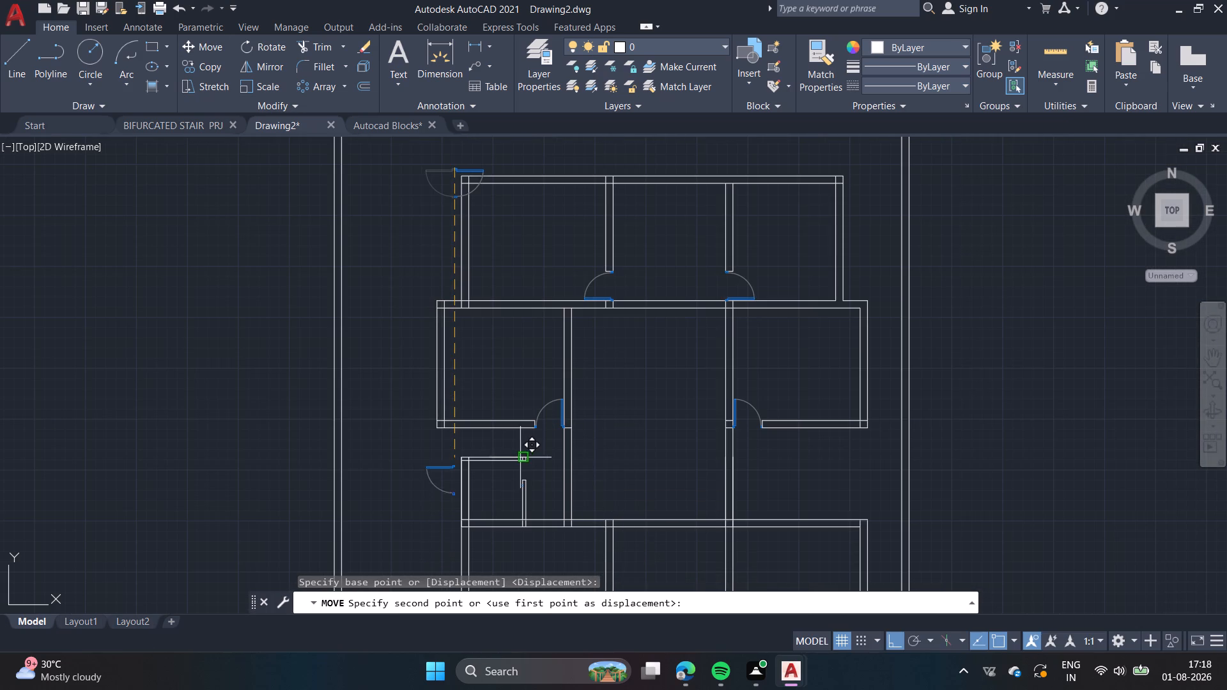
scroll(517, 457, "up", 5)
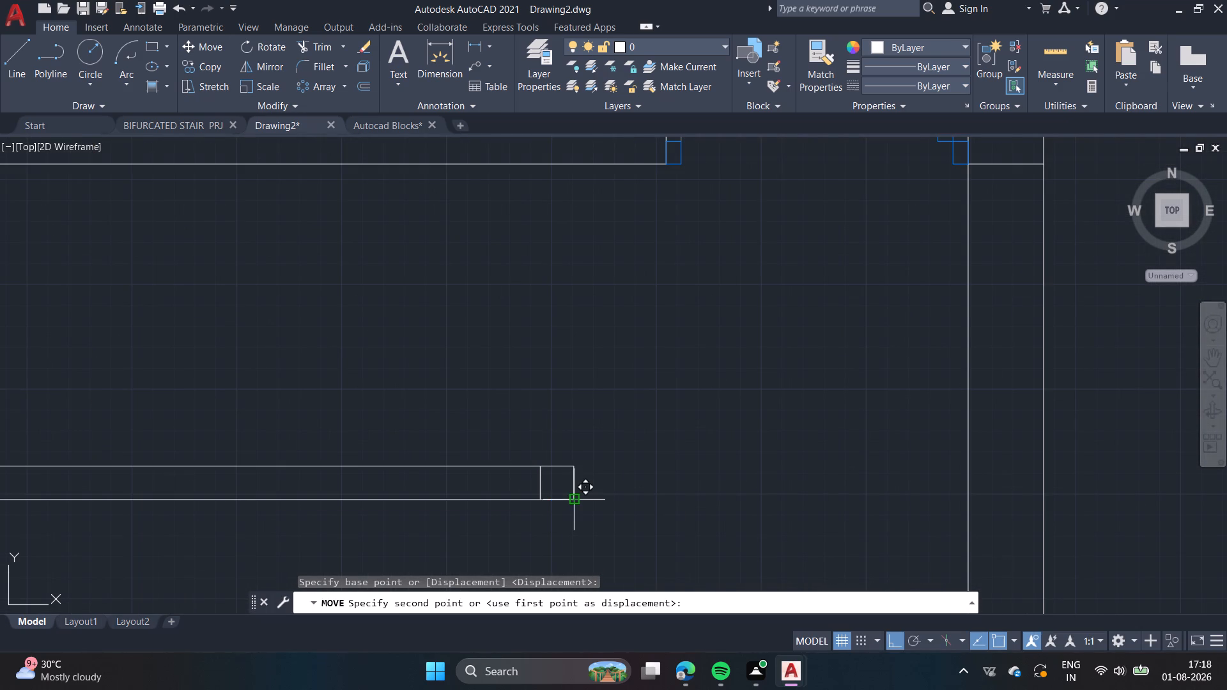
left_click(570, 501)
scroll(571, 502, "down", 3)
middle_click_drag(595, 527, 590, 463)
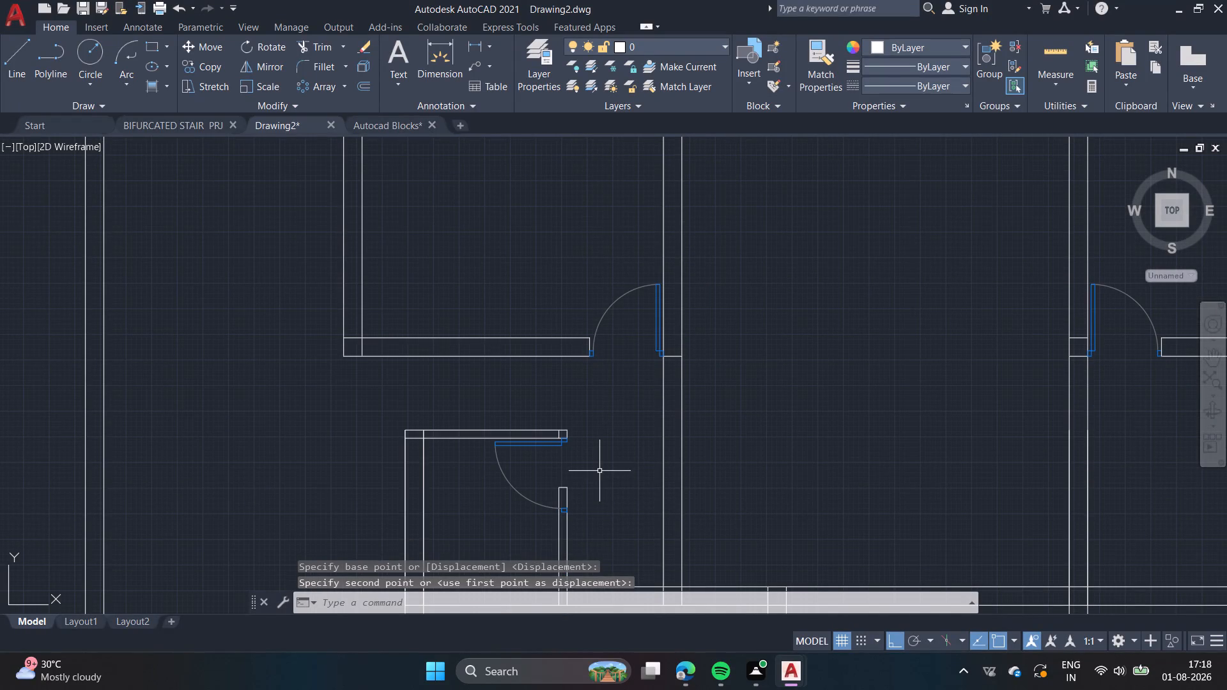
key("Escape")
Scale the small room's door down from its hinge-side jamb's upper-right corner to fit the 2' opening.
type("sc")
key("c")
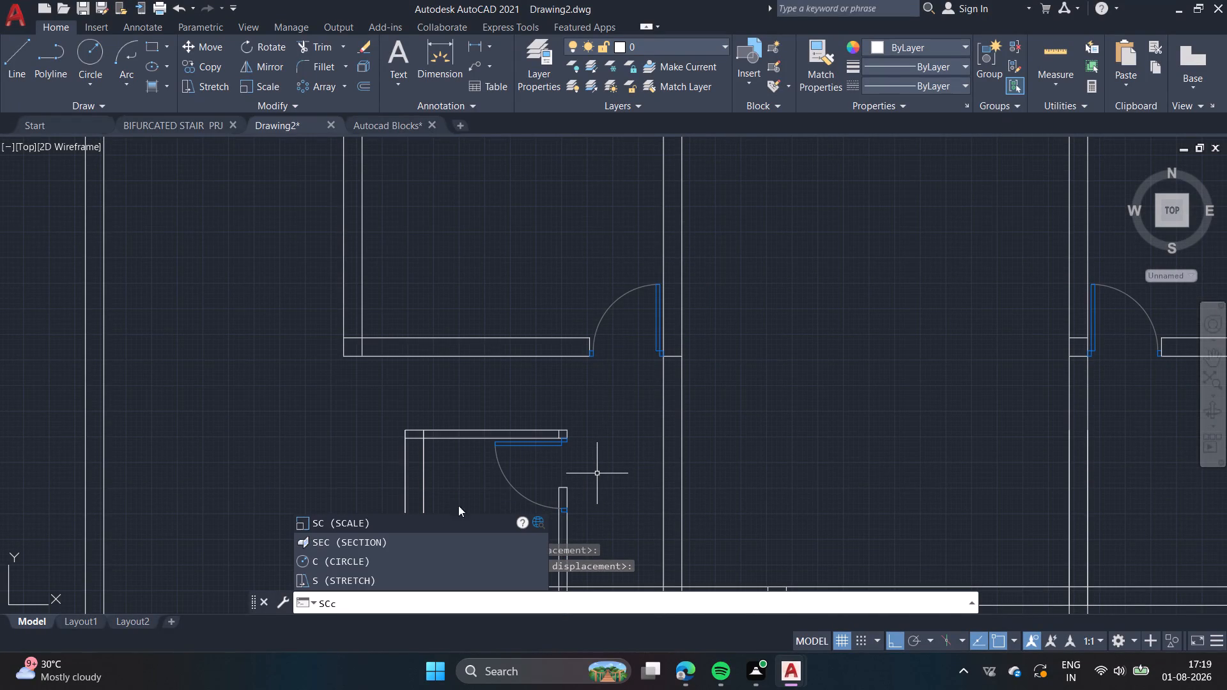
left_click(371, 522)
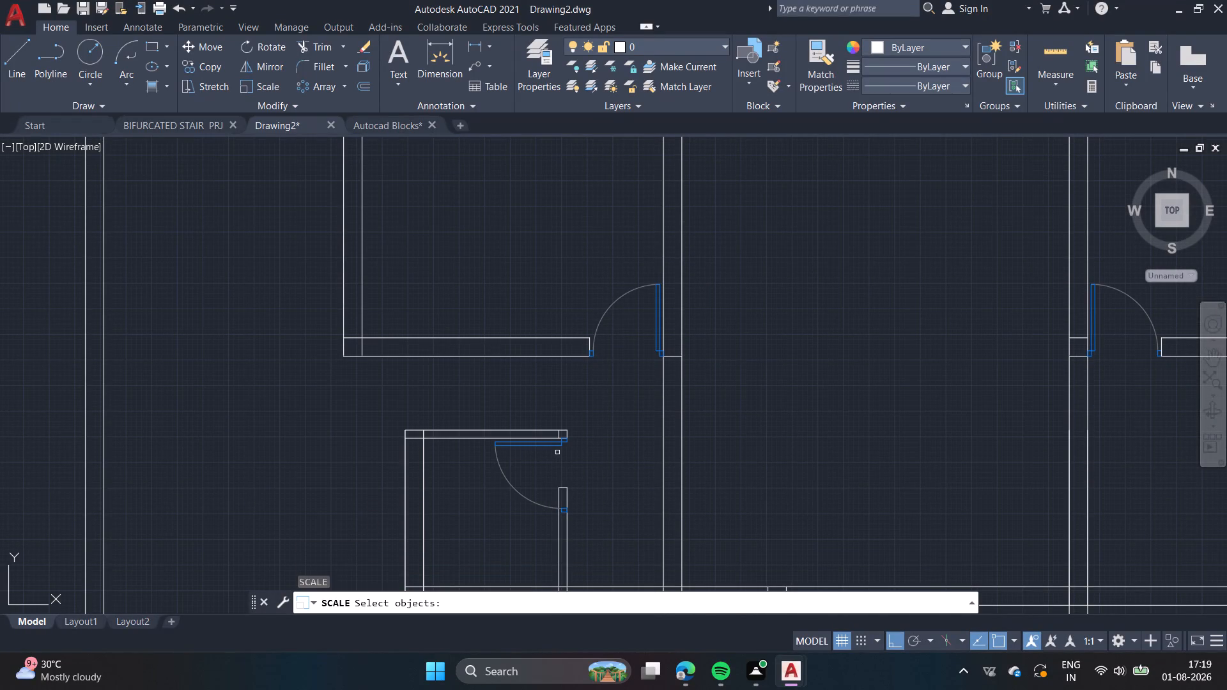
left_click(559, 445)
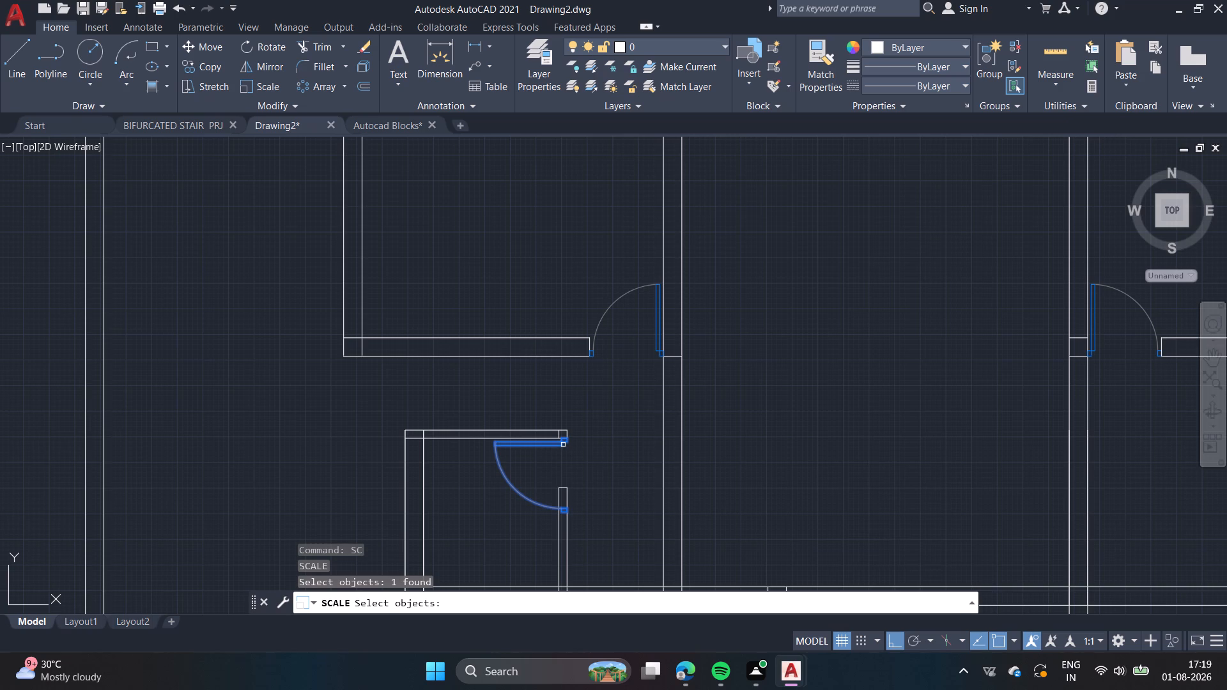
key("space")
scroll(563, 445, "up", 2)
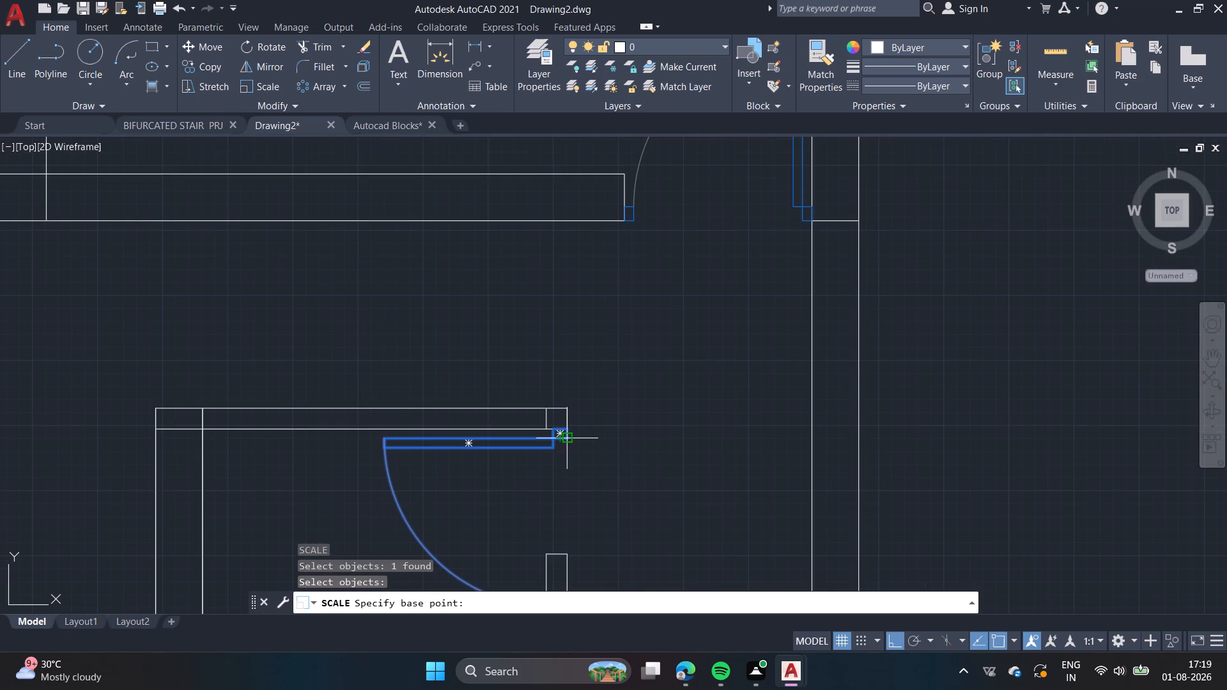
left_click(569, 427)
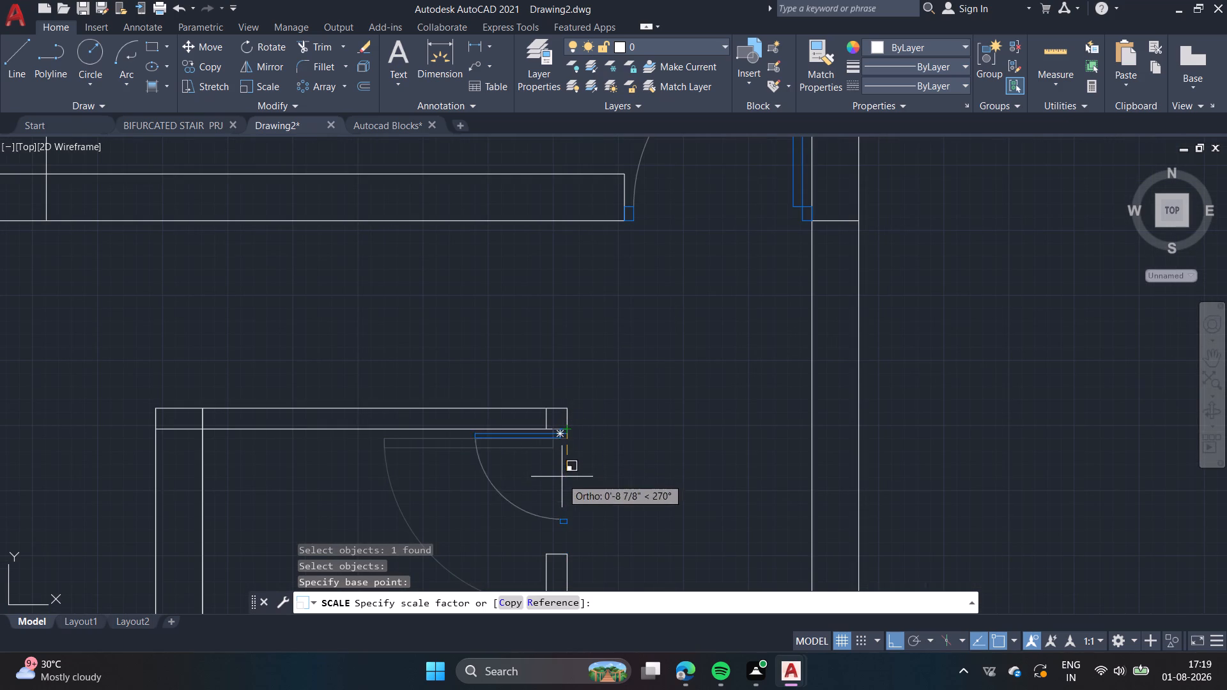
scroll(560, 489, "up", 3)
scroll(560, 490, "down", 1)
middle_click_drag(560, 490, 564, 369)
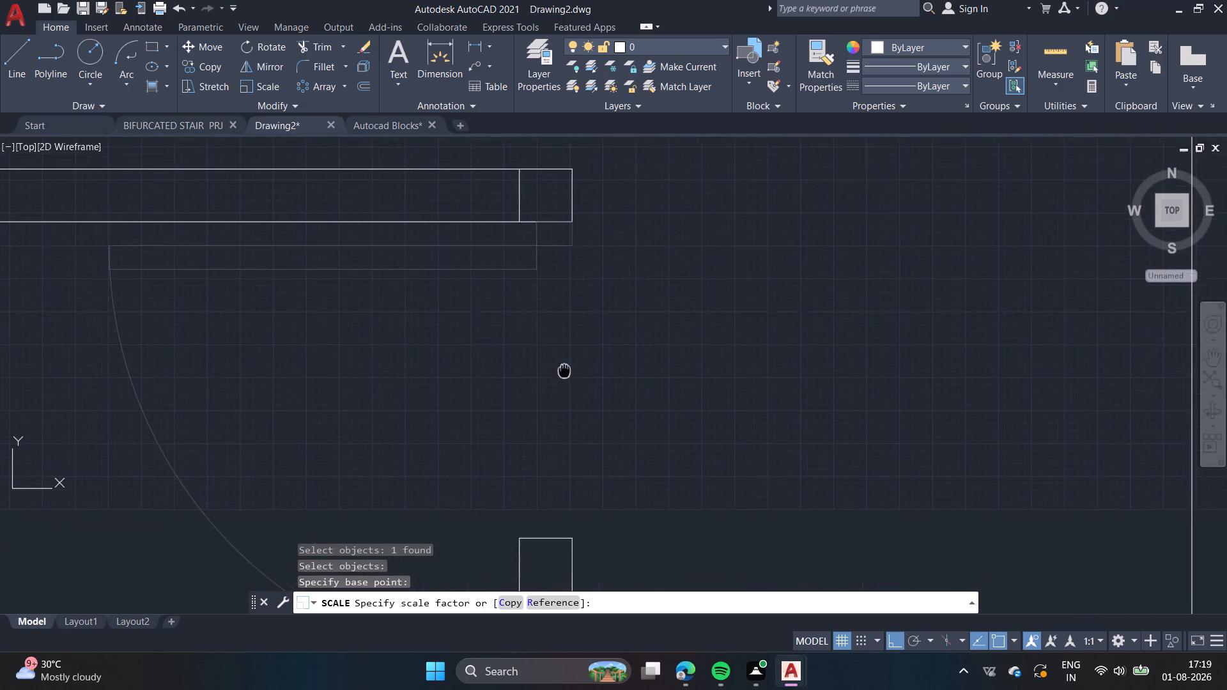
middle_click_drag(564, 369, 565, 364)
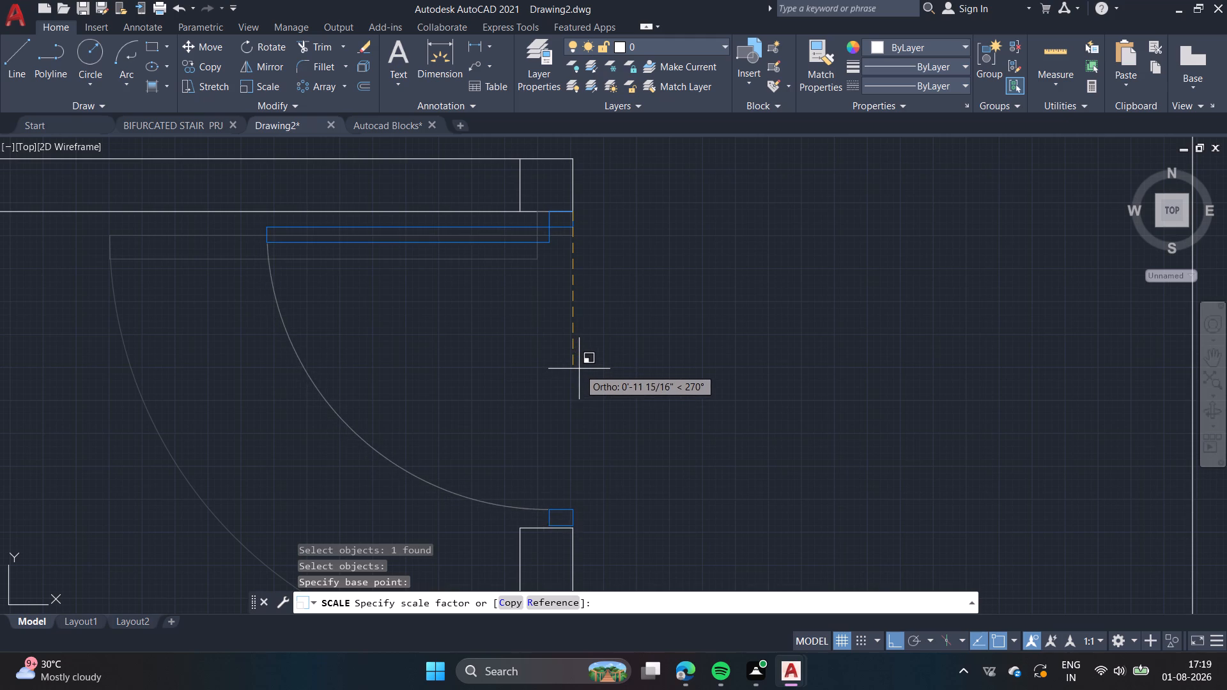
middle_click_drag(579, 371, 578, 362)
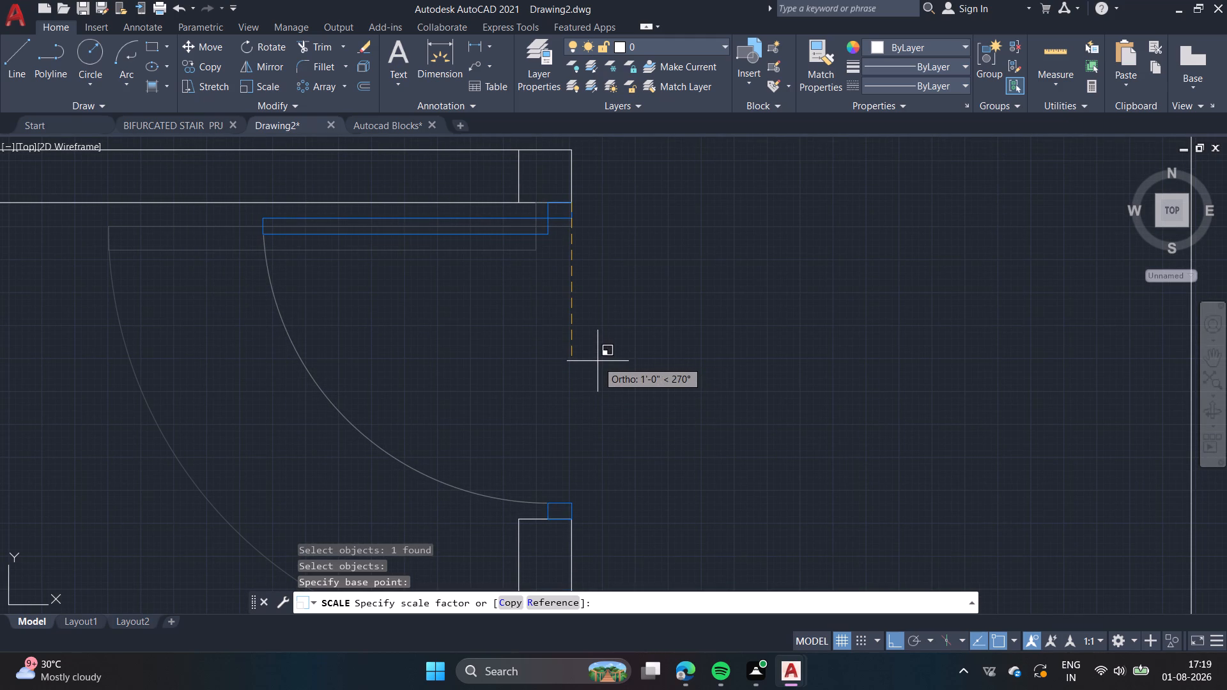
left_click(598, 361)
scroll(599, 362, "down", 4)
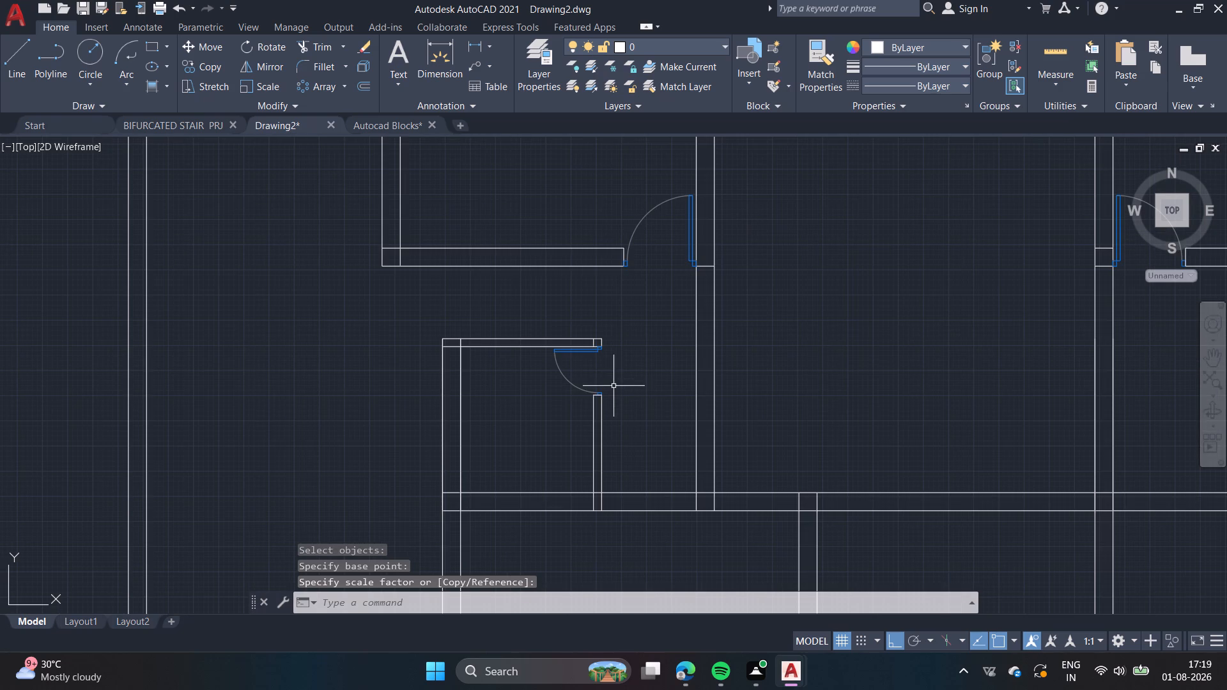
Draw a jamb line across the lower-right room's top wall, tracked 3' right from the wall's junction with the central hall's right wall.
middle_click(623, 384)
scroll(622, 384, "down", 2)
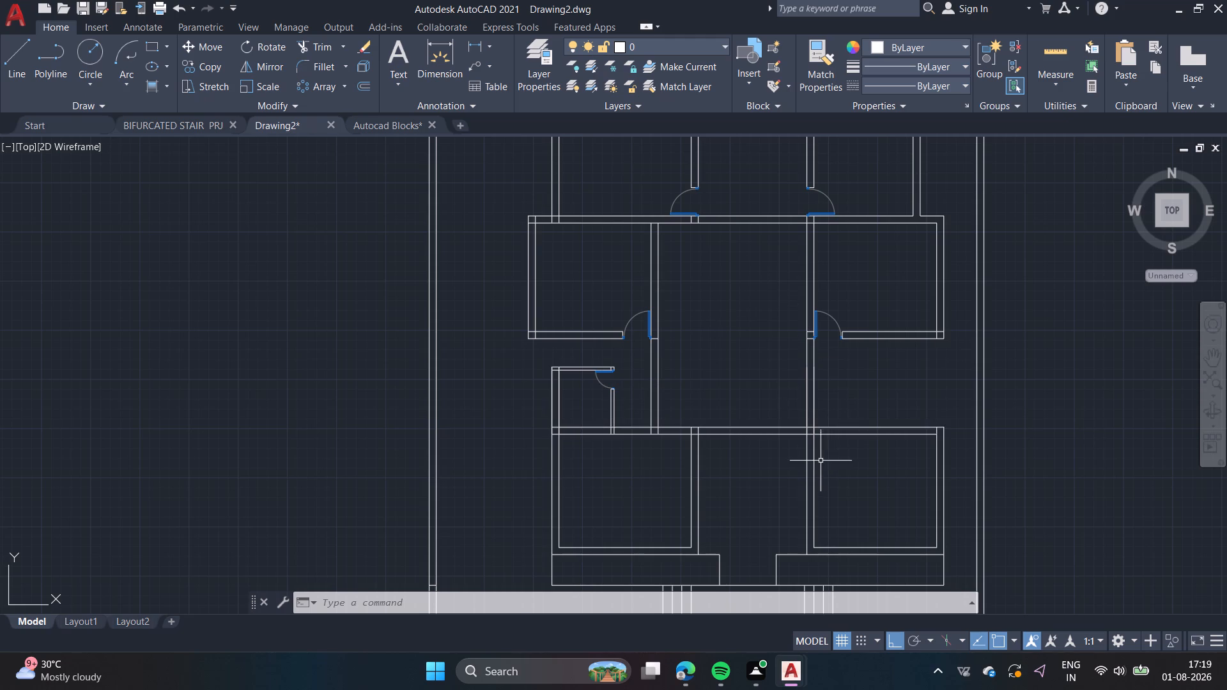
type("l tk")
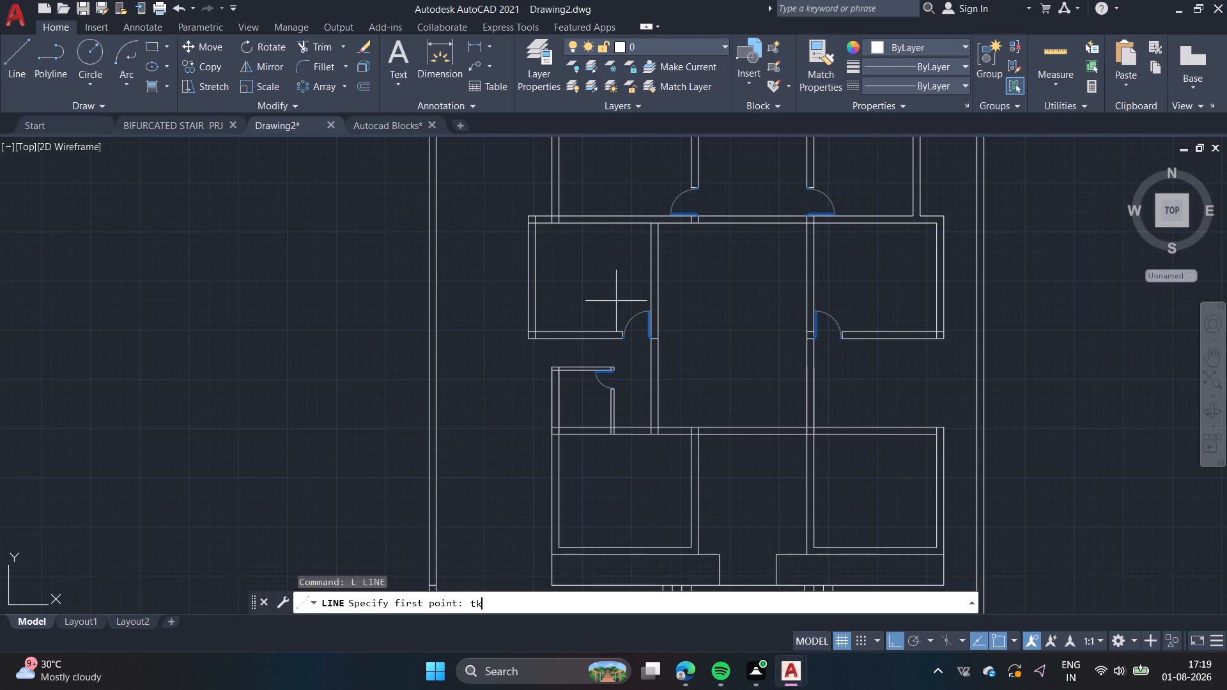
key("space")
scroll(802, 424, "up", 3)
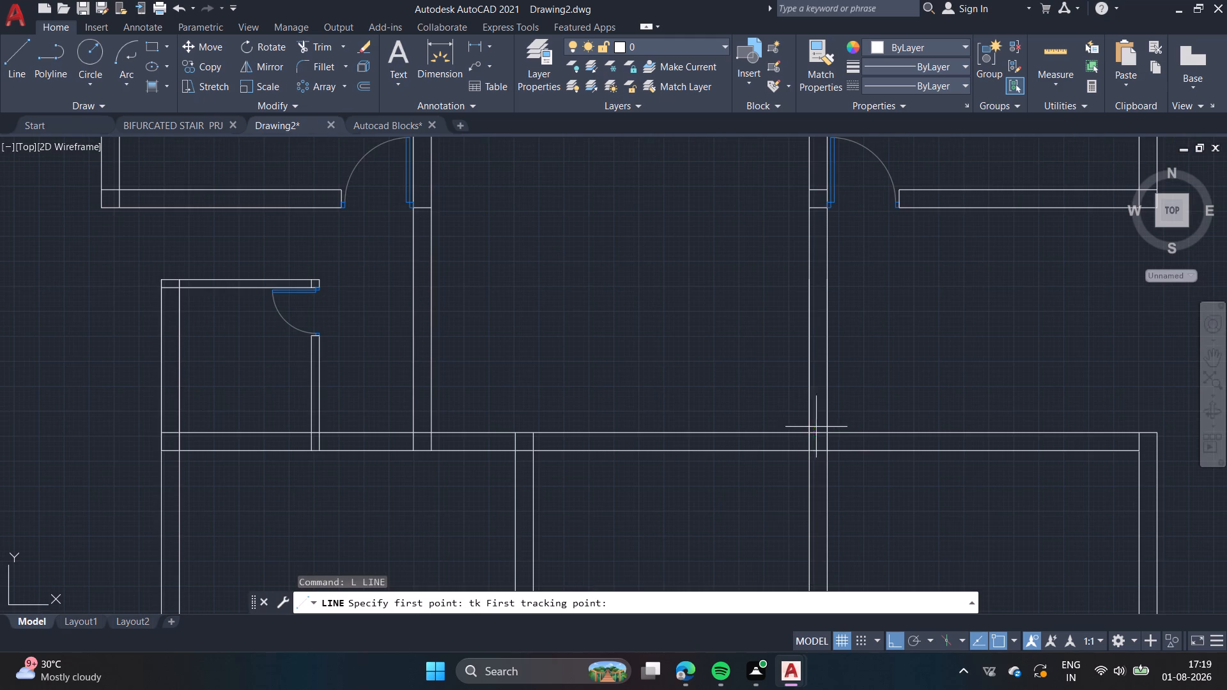
left_click(826, 433)
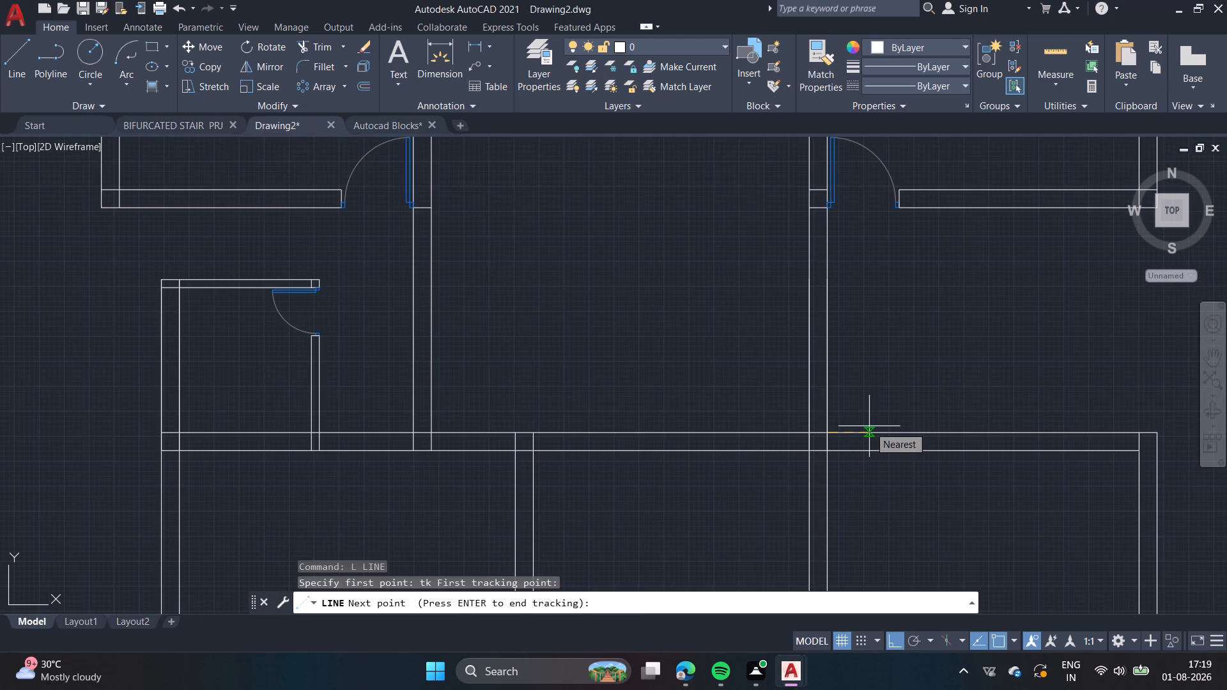
type("3'")
key("Return")
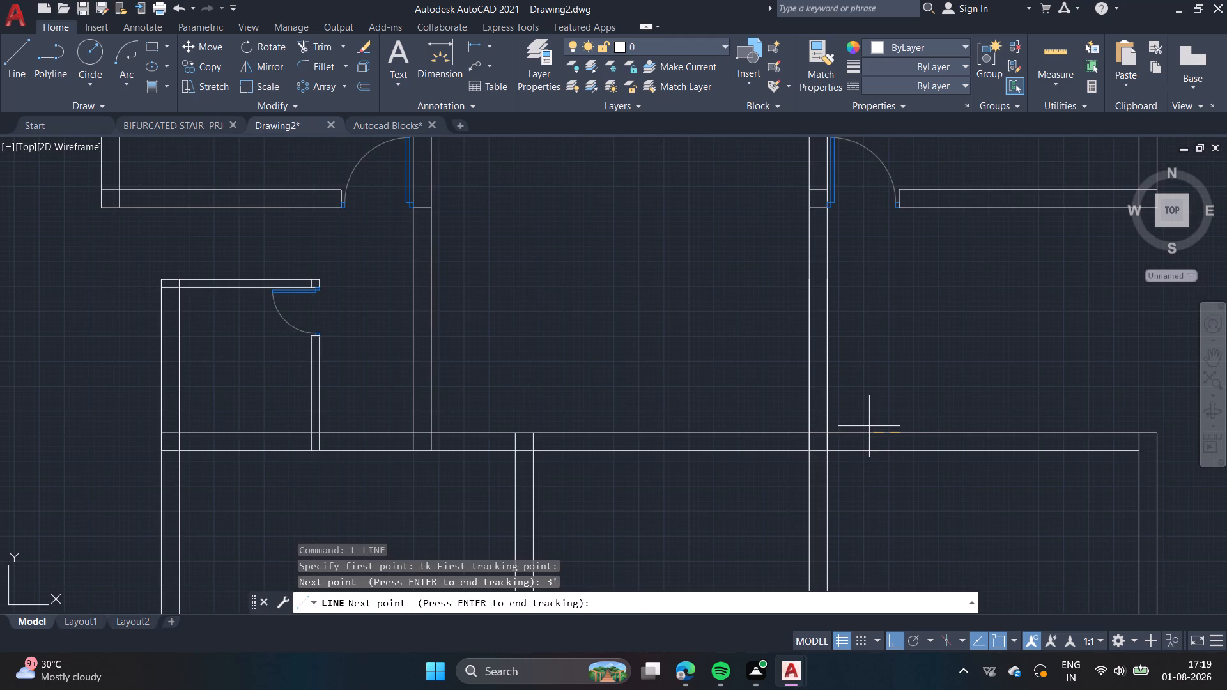
key("space")
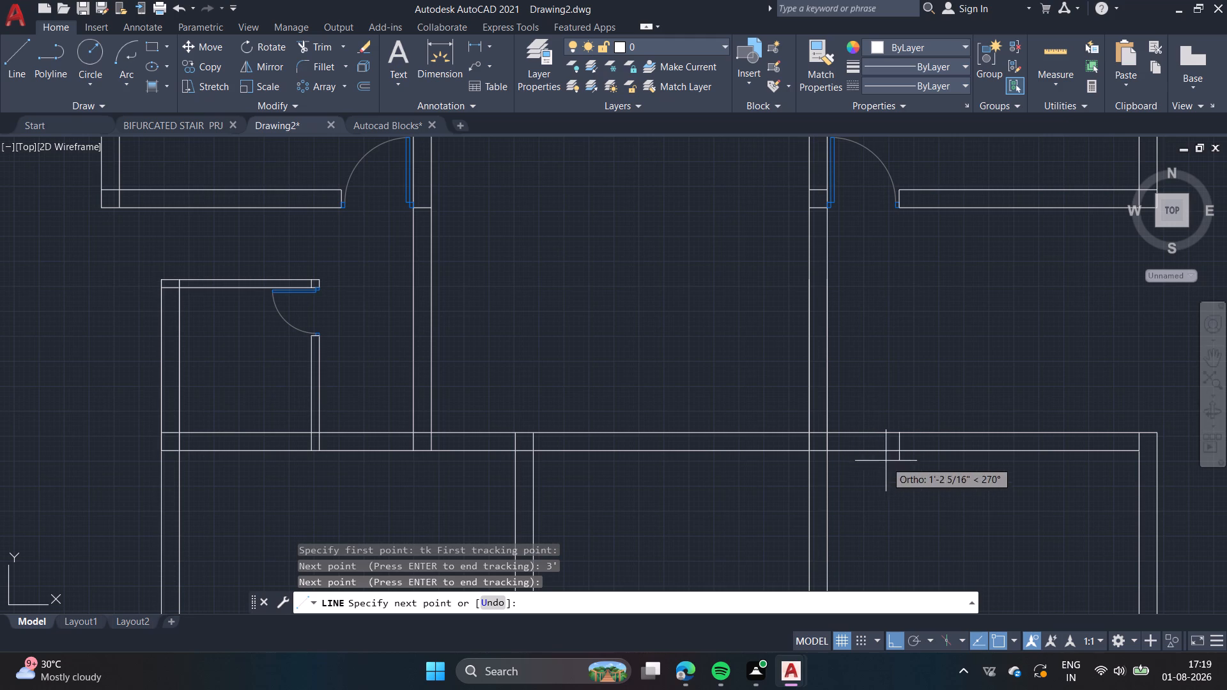
left_click(900, 451)
key("Escape")
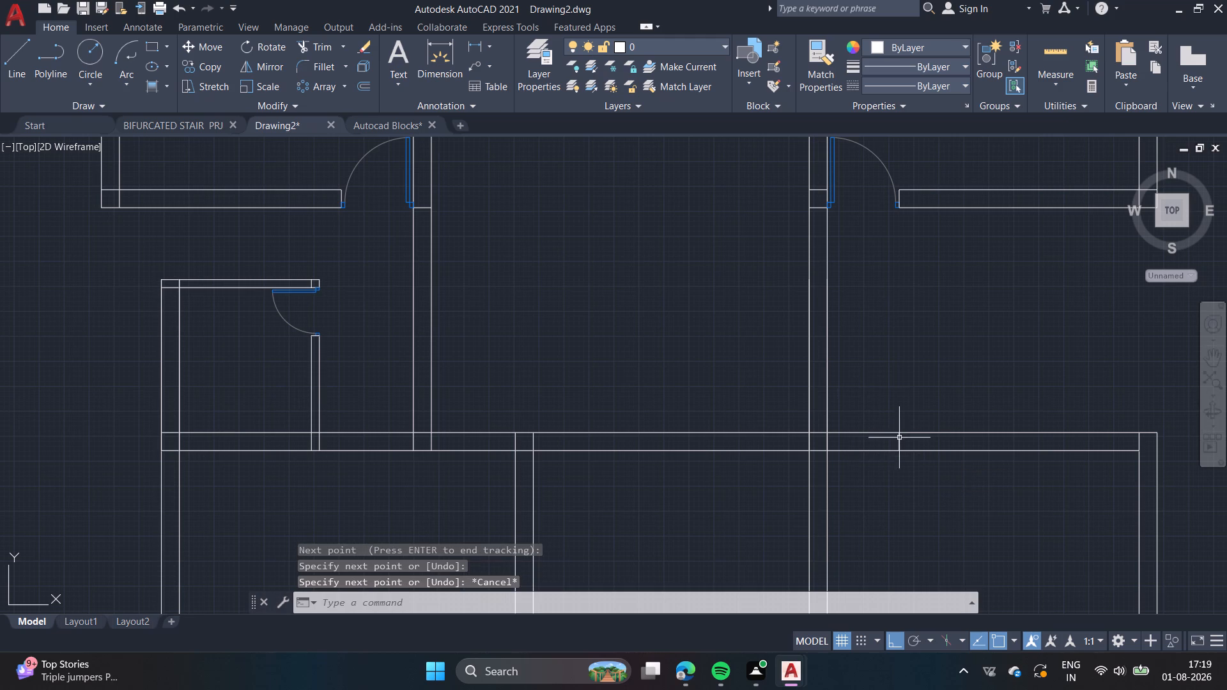
Trim both top-wall lines of the lower-right room between the hall's right wall and the new jamb line to open the doorway.
left_click(318, 41)
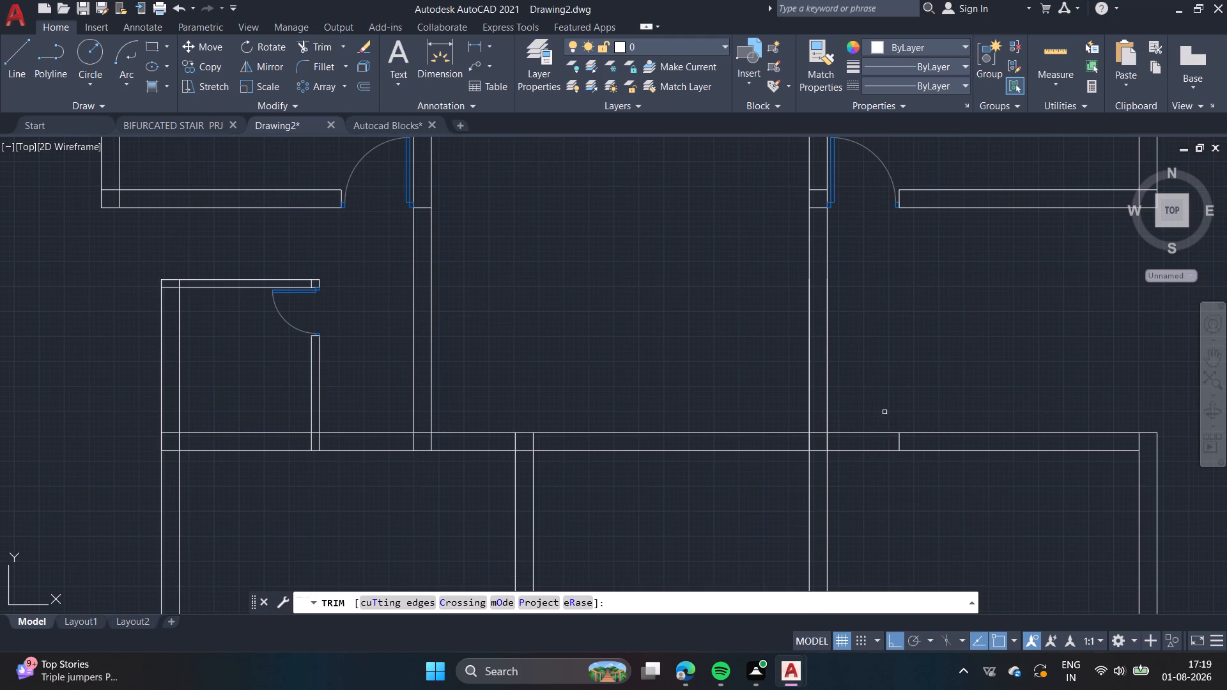
left_click(865, 387)
left_click(876, 516)
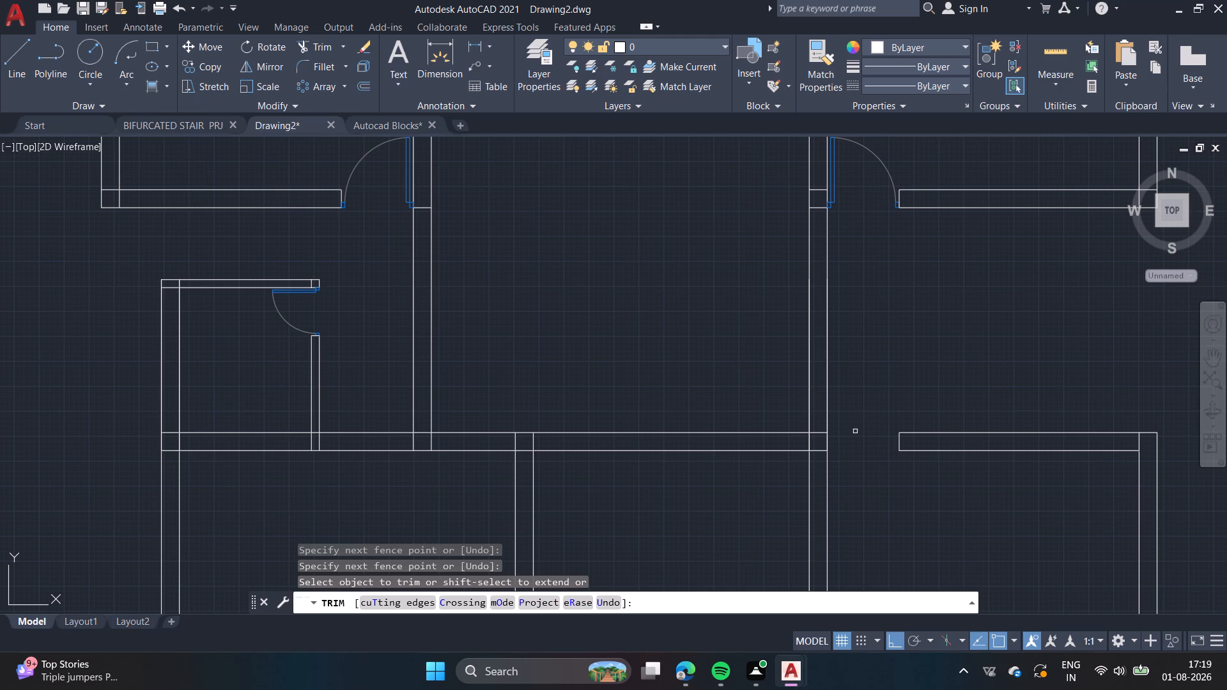
scroll(861, 424, "down", 1)
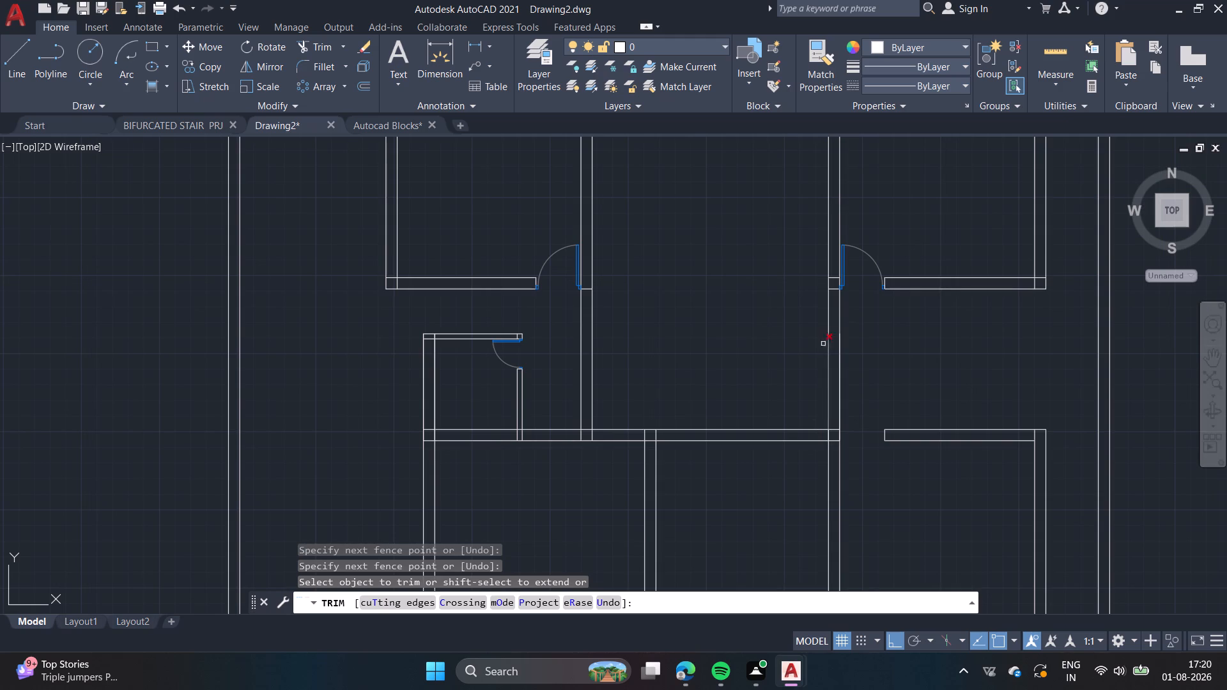
scroll(771, 346, "down", 2)
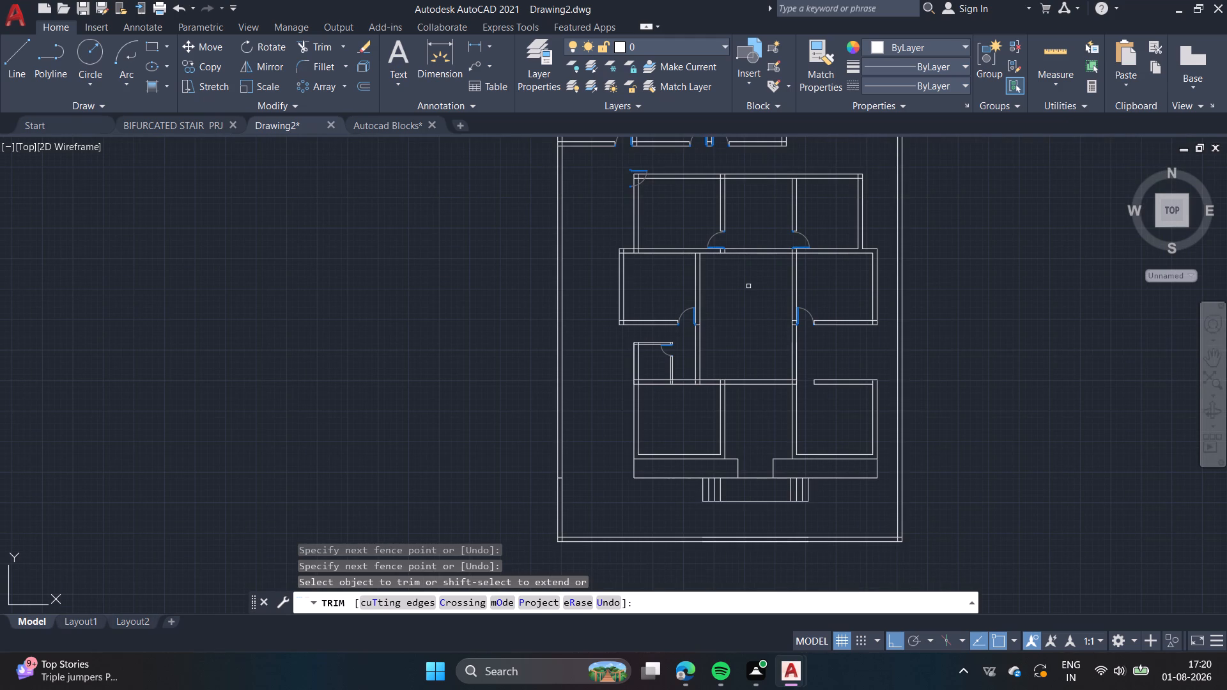
middle_click_drag(759, 282, 720, 346)
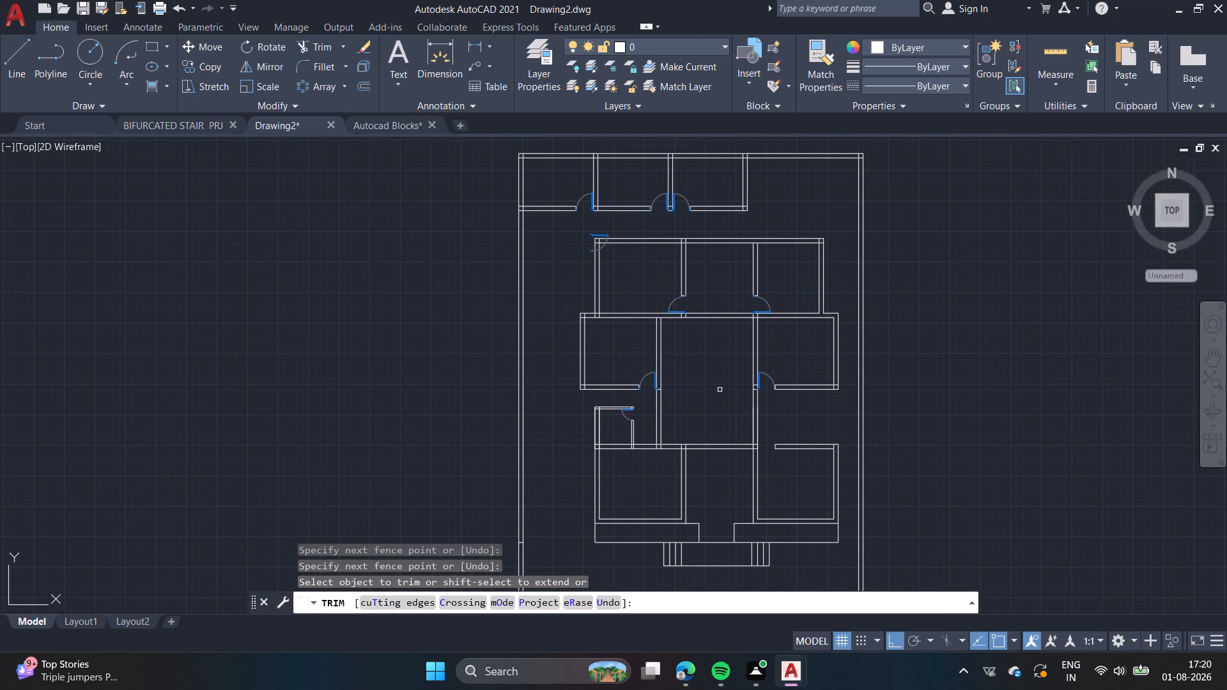
scroll(720, 390, "up", 2)
key("Escape")
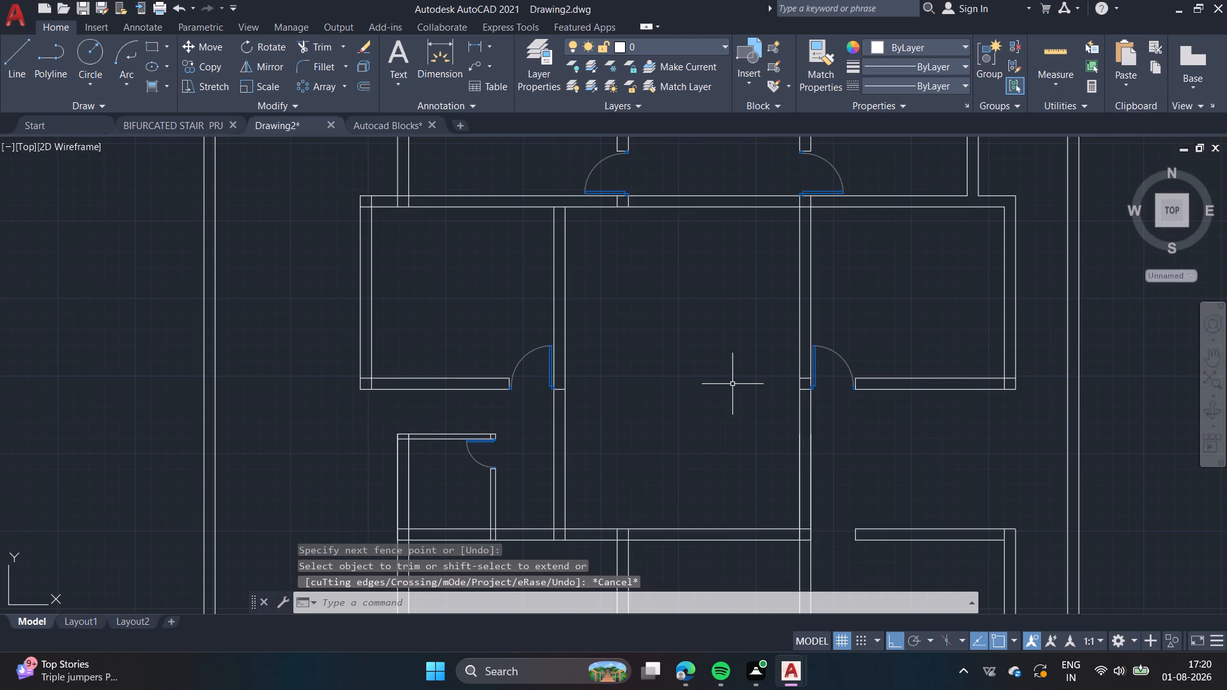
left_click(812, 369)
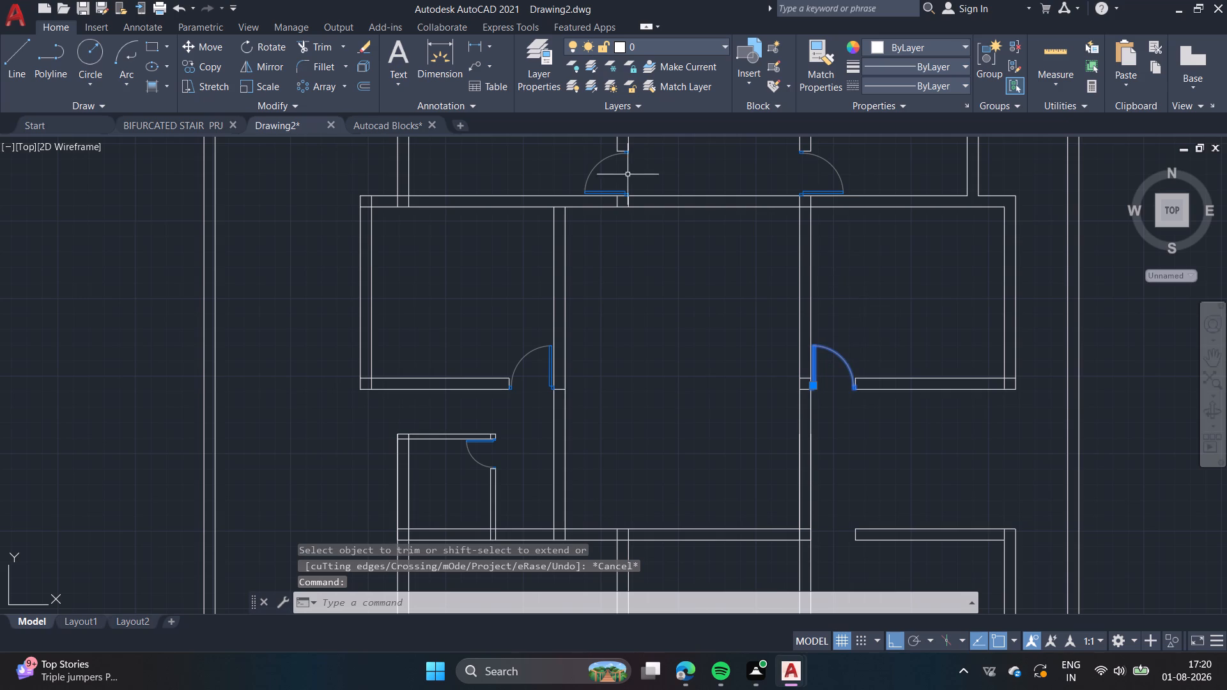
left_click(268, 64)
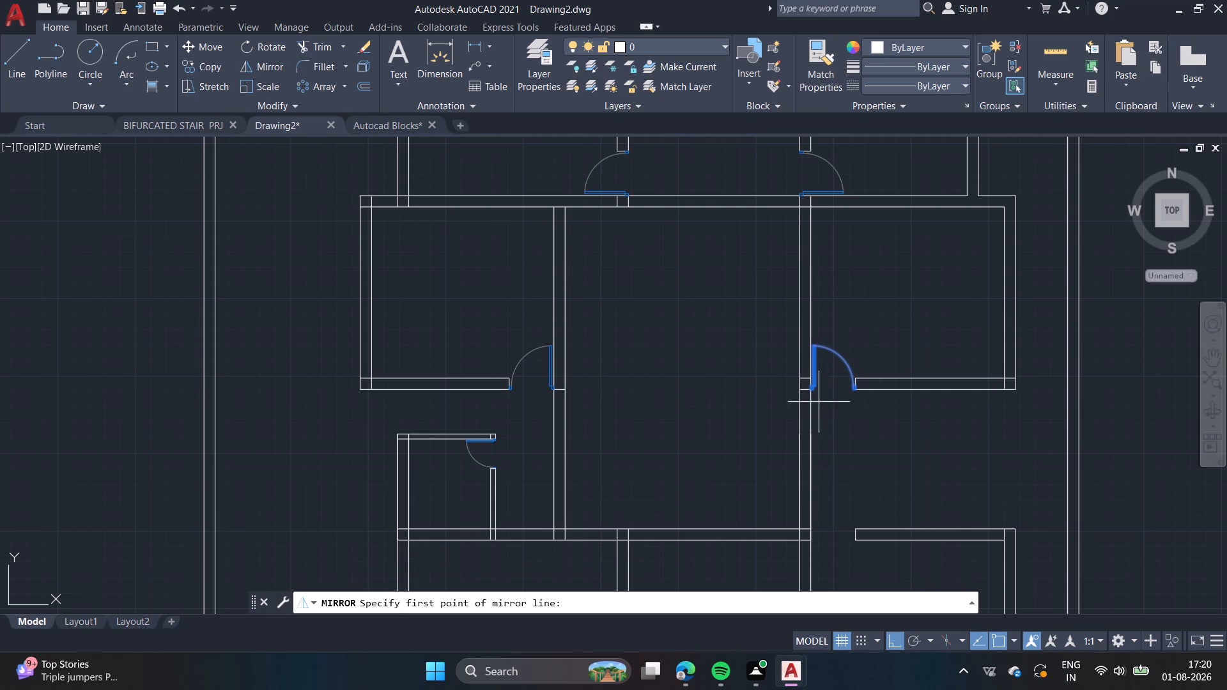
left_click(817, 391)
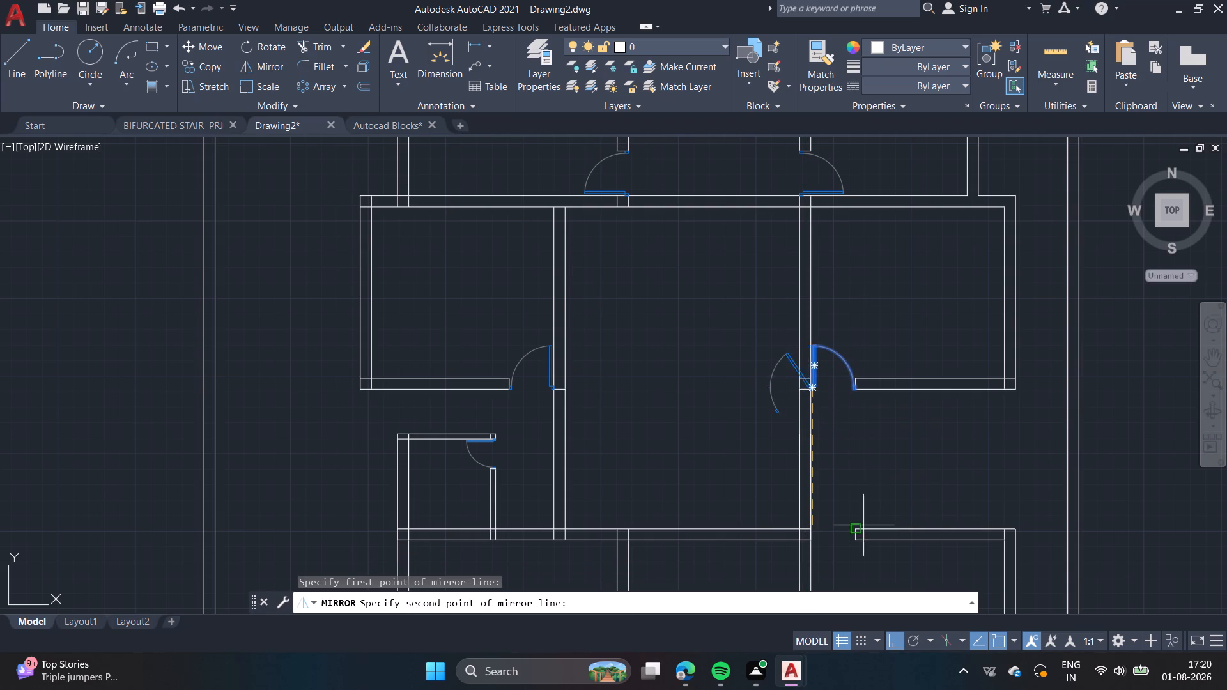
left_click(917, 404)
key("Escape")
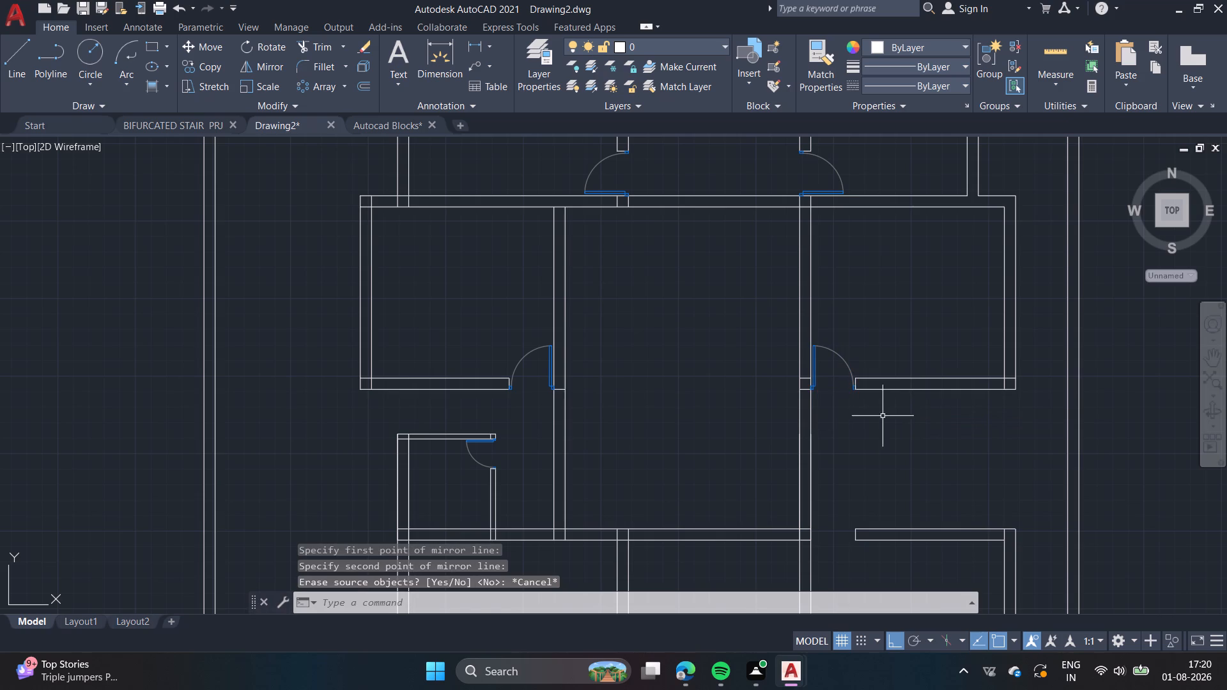
Mirror the middle-right room's door downward about a horizontal line from the hall's right wall below it, keeping the original door.
left_click(816, 369)
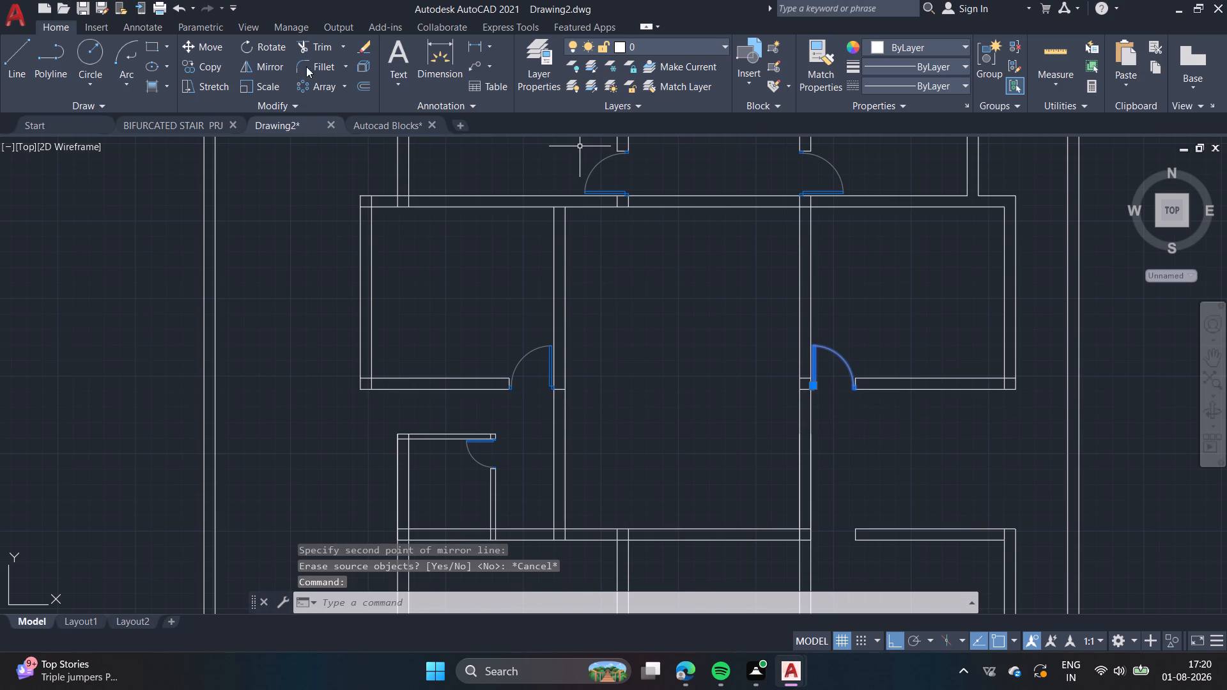
left_click(269, 67)
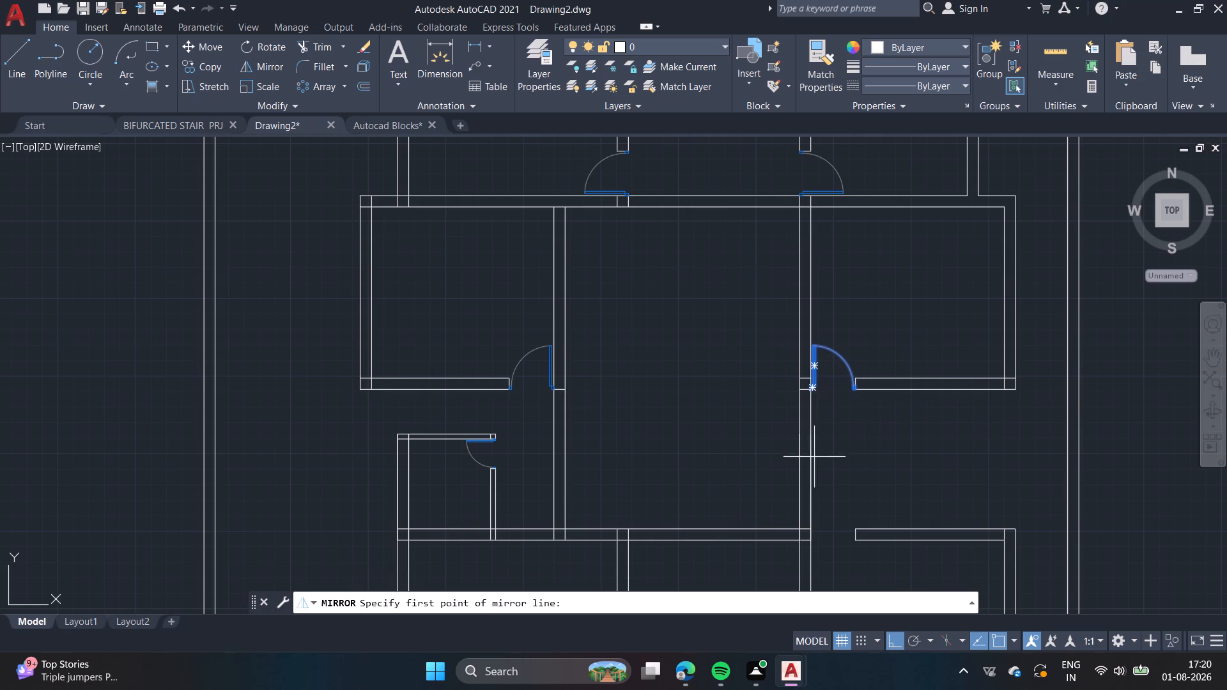
left_click(812, 445)
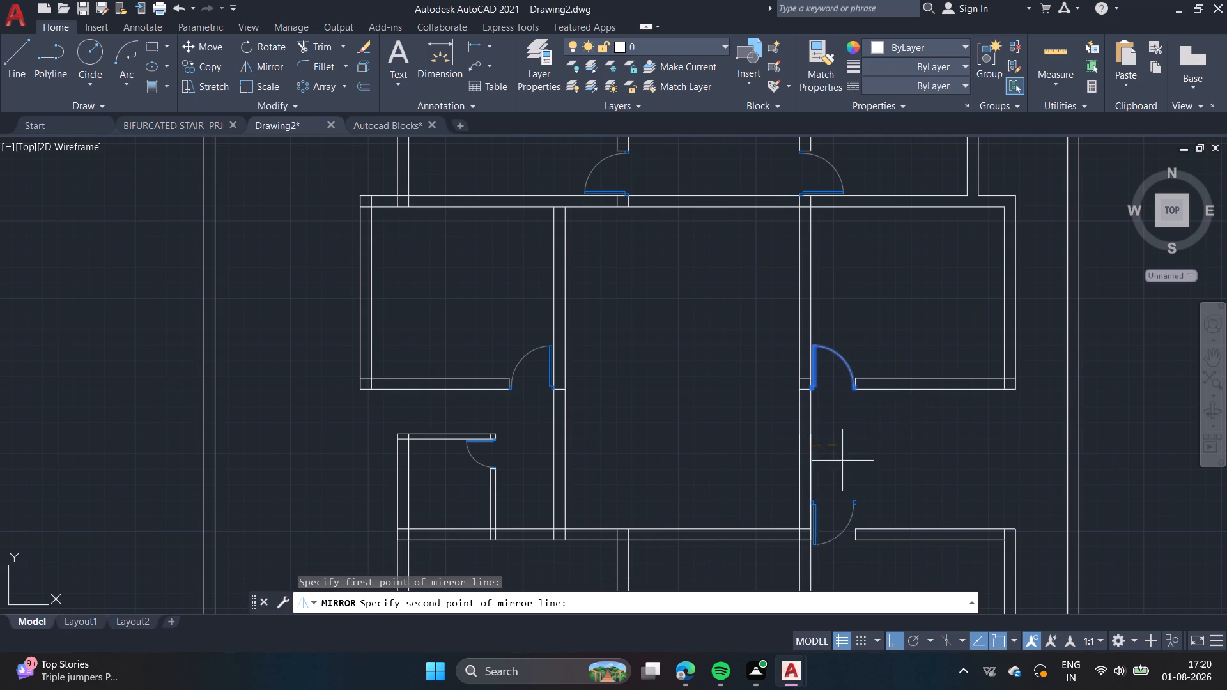
left_click(887, 484)
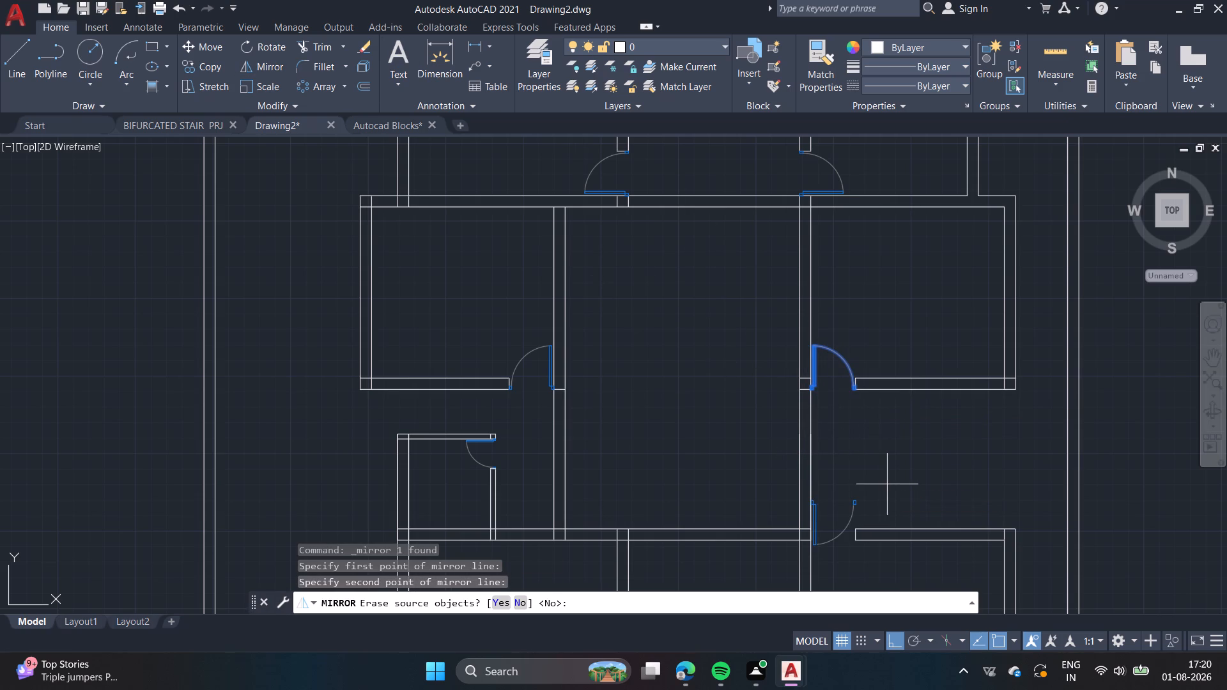
key("space")
Move the mirrored door into the lower-right room's opening, snapping its latch-side jamb's upper-right corner to the jamb line's top end.
left_click(857, 505)
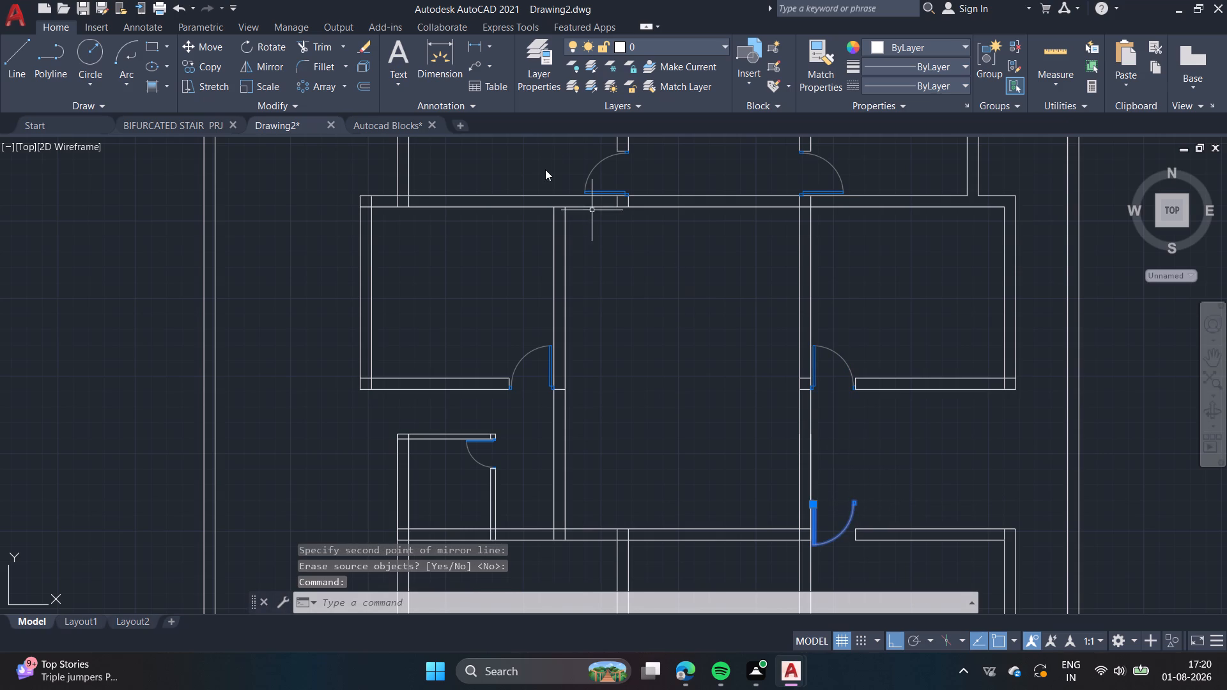
left_click(215, 48)
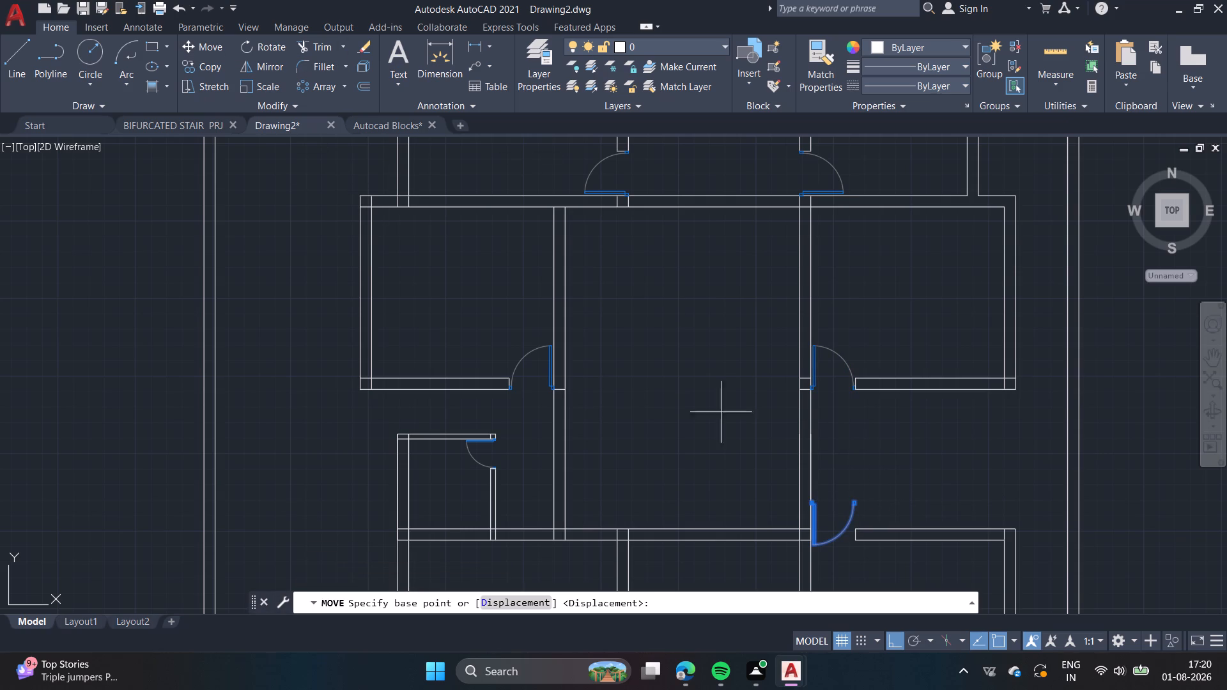
scroll(956, 550, "up", 3)
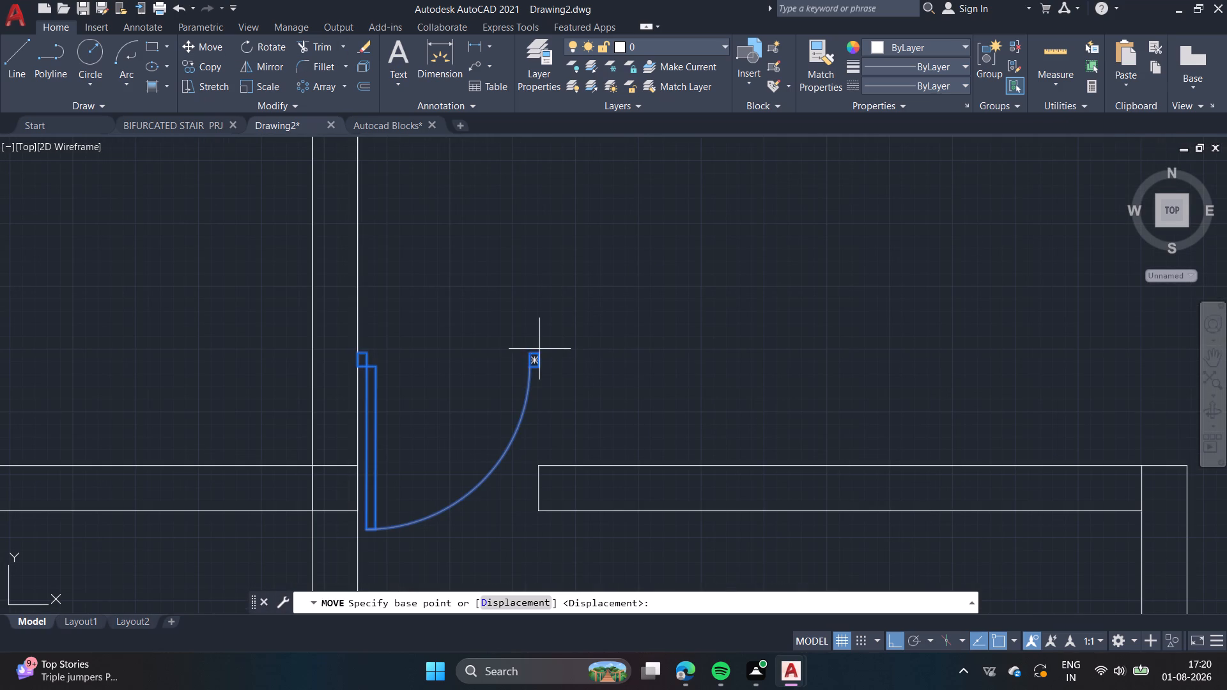
left_click(537, 350)
left_click(543, 469)
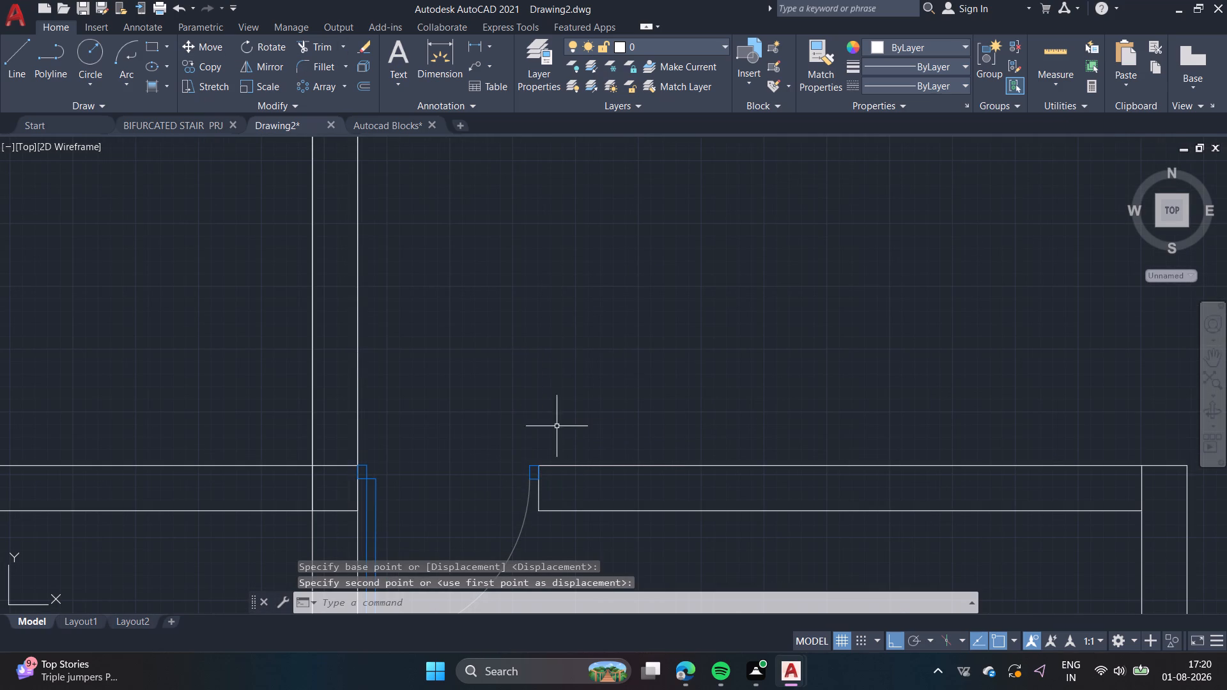
key("Escape")
Examine the lower-left room's top wall and the passage beside the small room for the next door position.
scroll(577, 383, "down", 4)
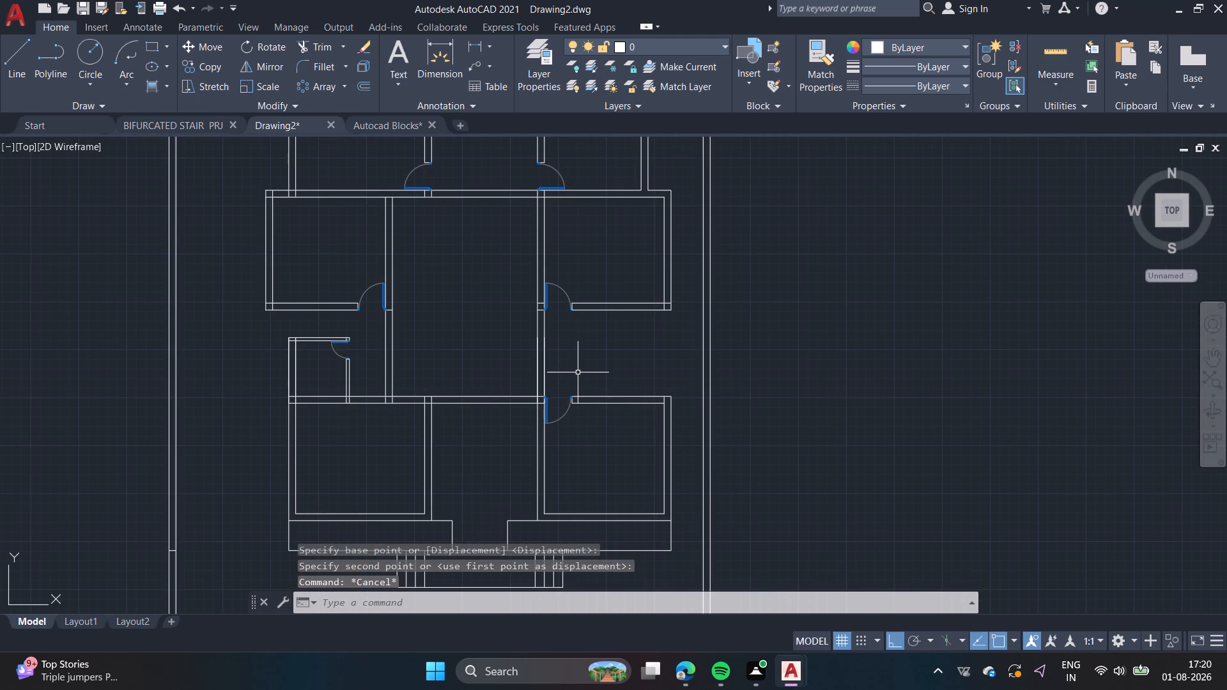
scroll(359, 434, "up", 1)
middle_click_drag(313, 434, 316, 434)
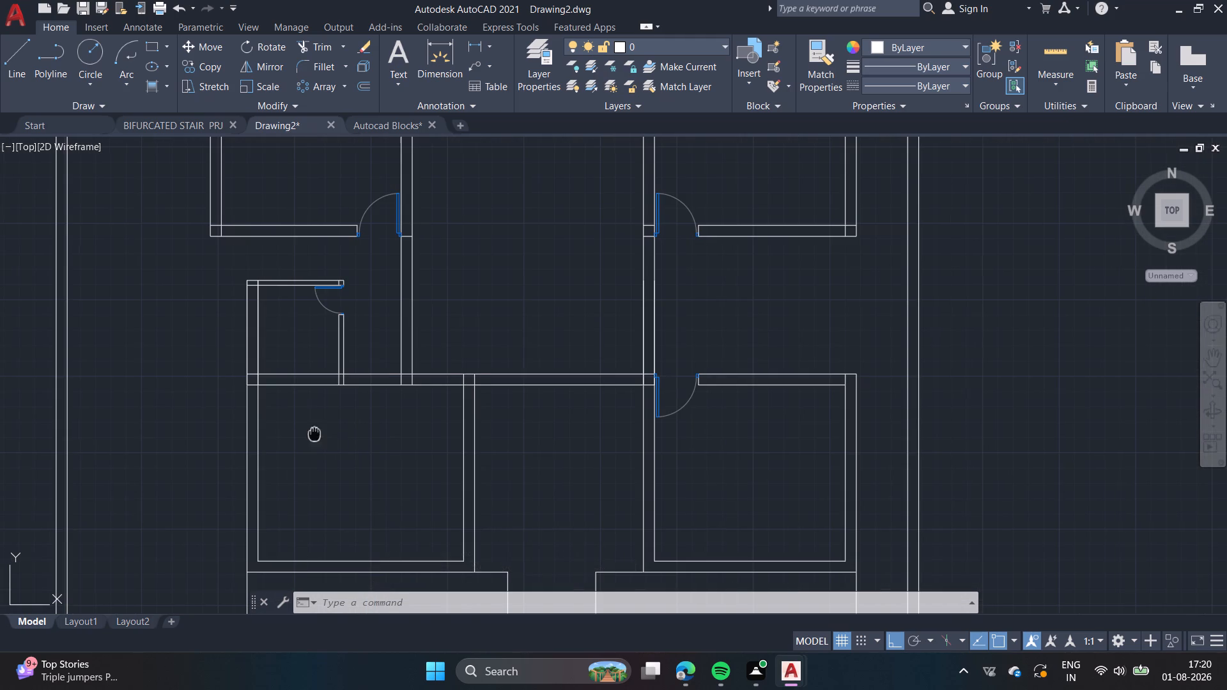
middle_click_drag(316, 434, 453, 464)
scroll(430, 434, "up", 4)
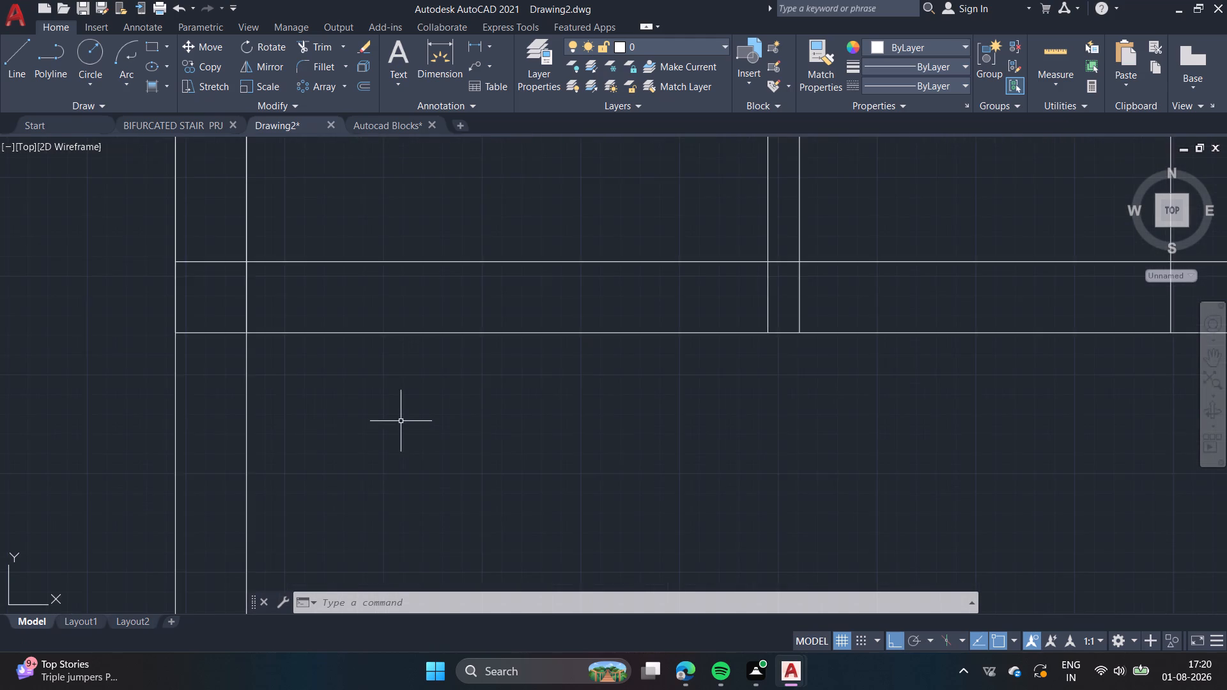
scroll(401, 421, "down", 4)
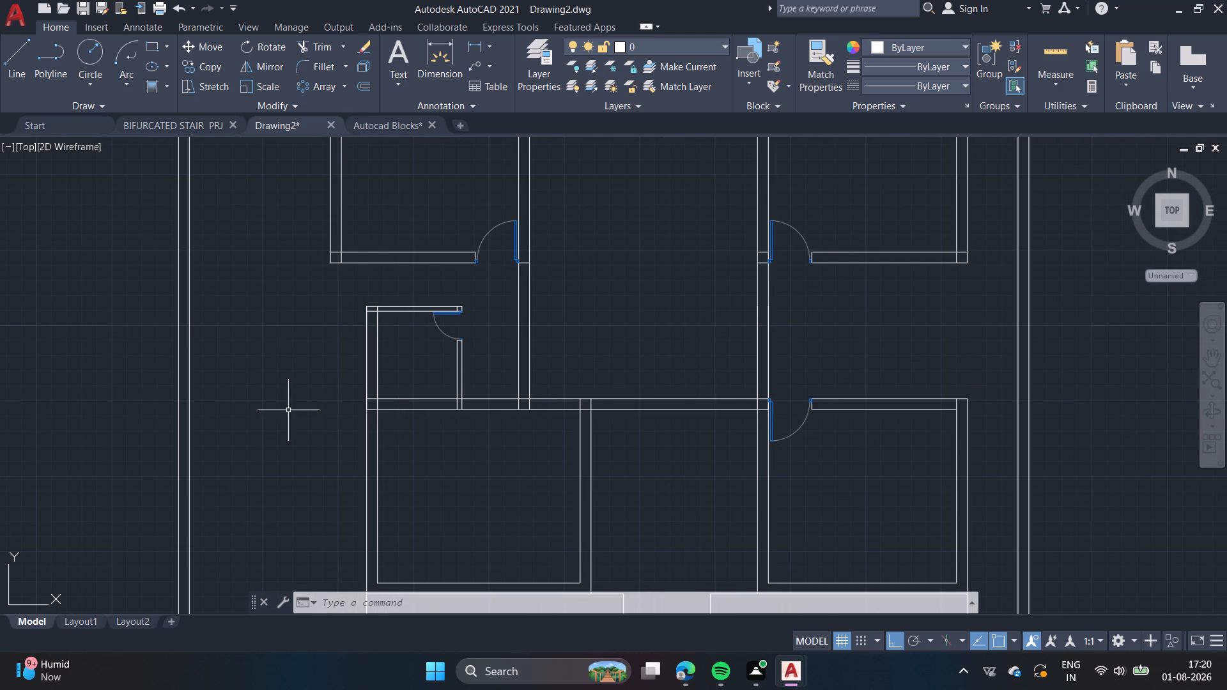
scroll(481, 415, "up", 2)
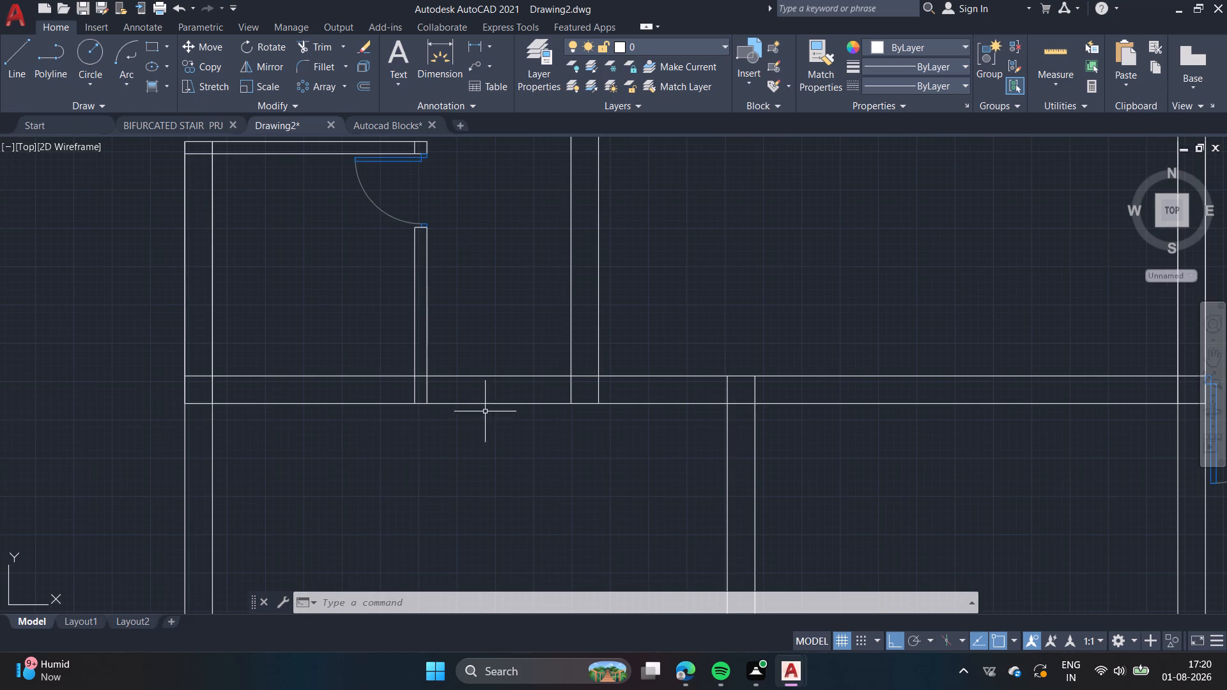
scroll(490, 388, "down", 1)
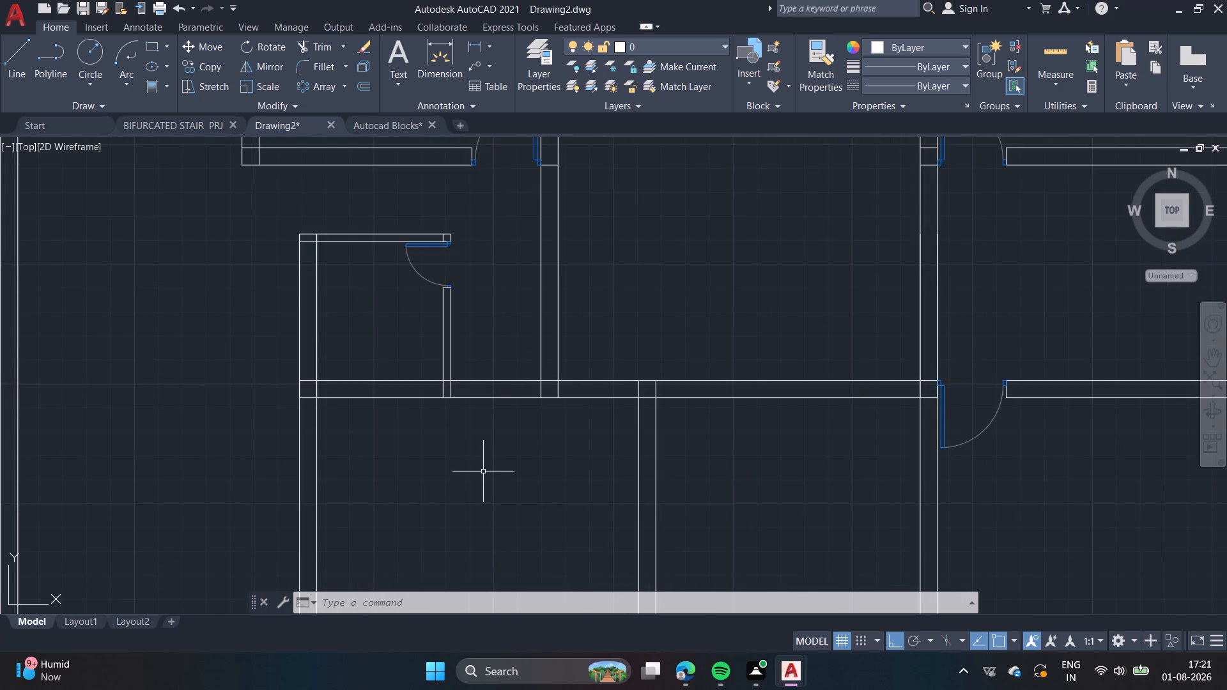
Copy the door between the upper-left and upper-middle rooms to the top of the lower-left room's right wall, snapping its latch-side jamb to the wall corner.
scroll(483, 471, "down", 3)
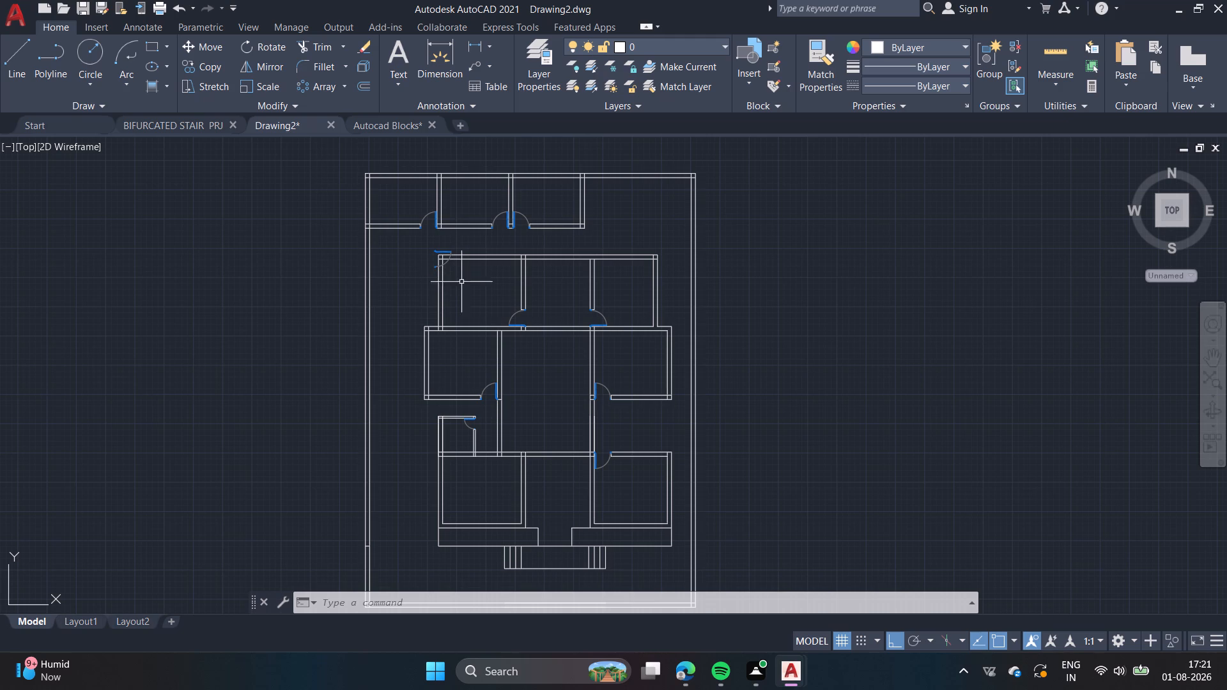
middle_click(548, 506)
scroll(517, 326, "up", 2)
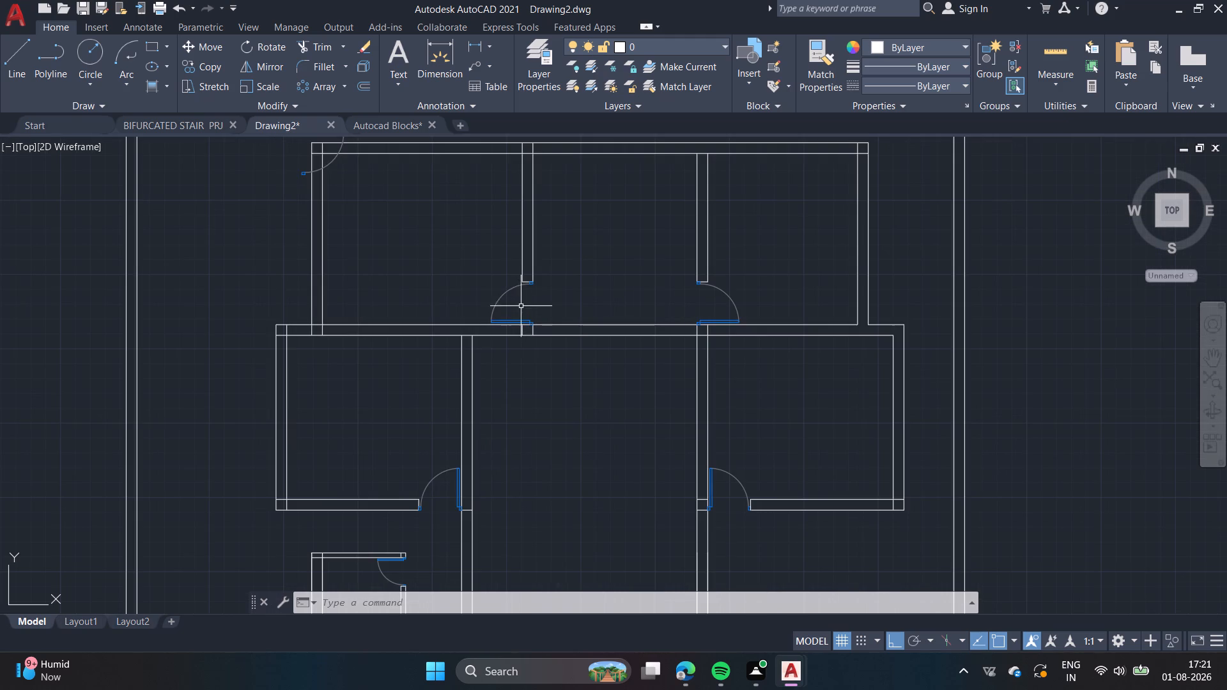
left_click(530, 284)
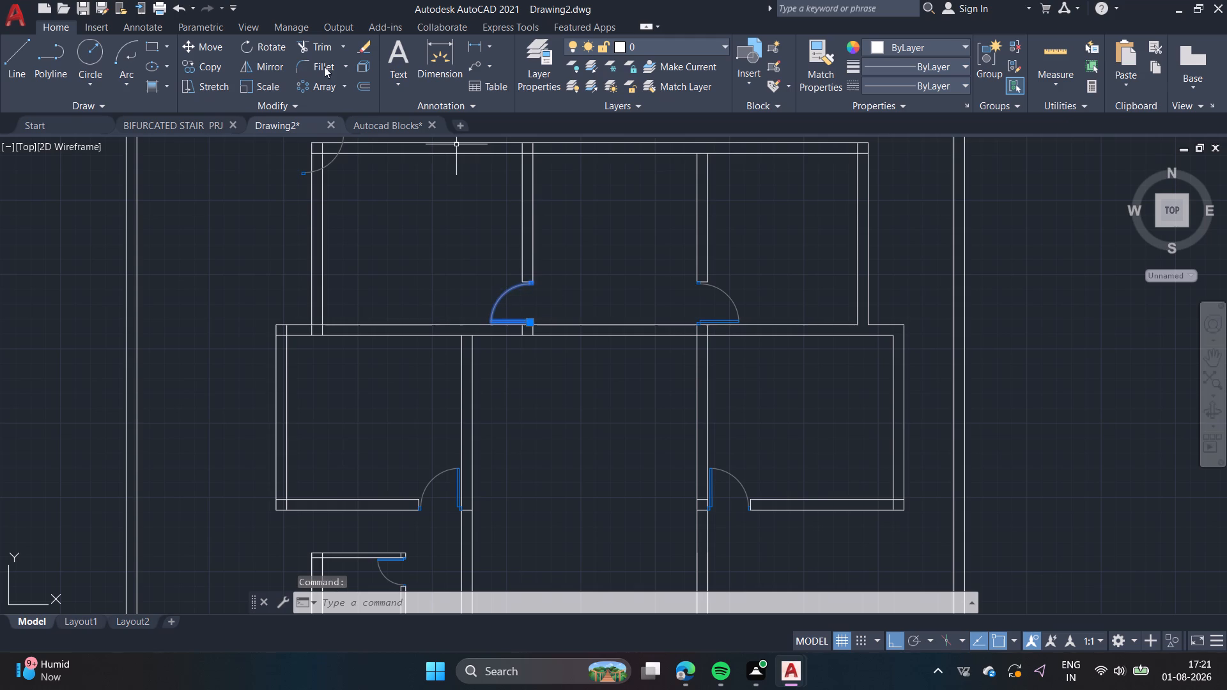
left_click(196, 73)
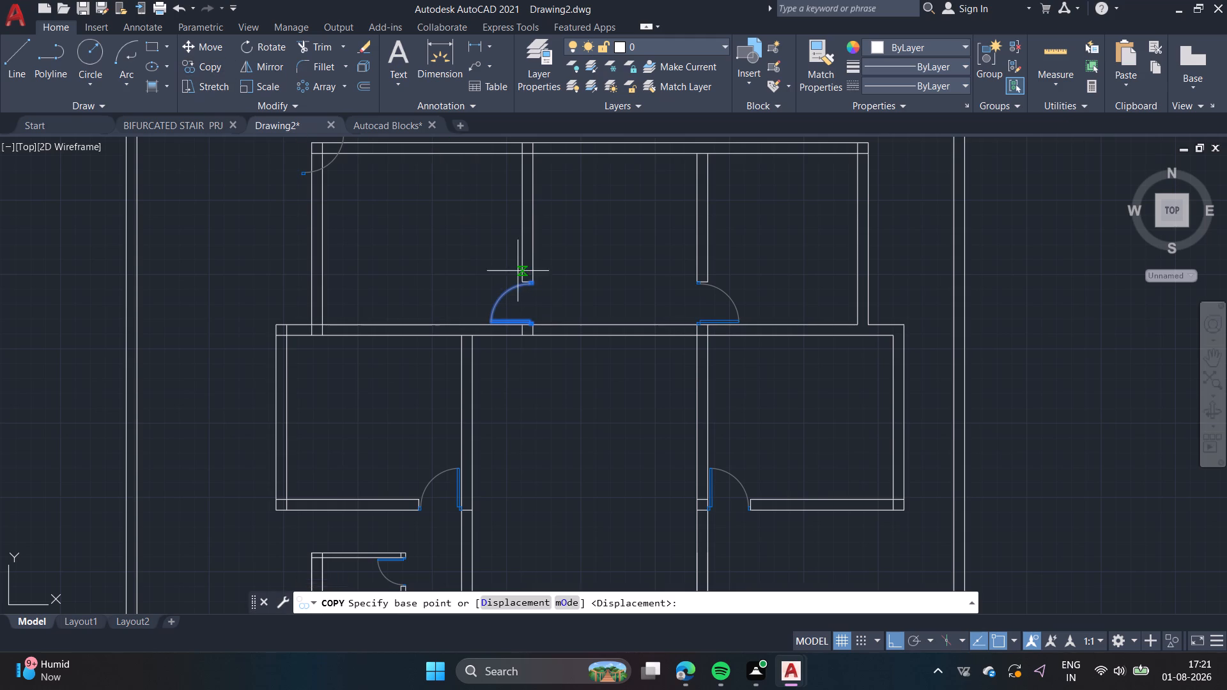
scroll(523, 276, "up", 3)
left_click(548, 298)
scroll(543, 379, "down", 4)
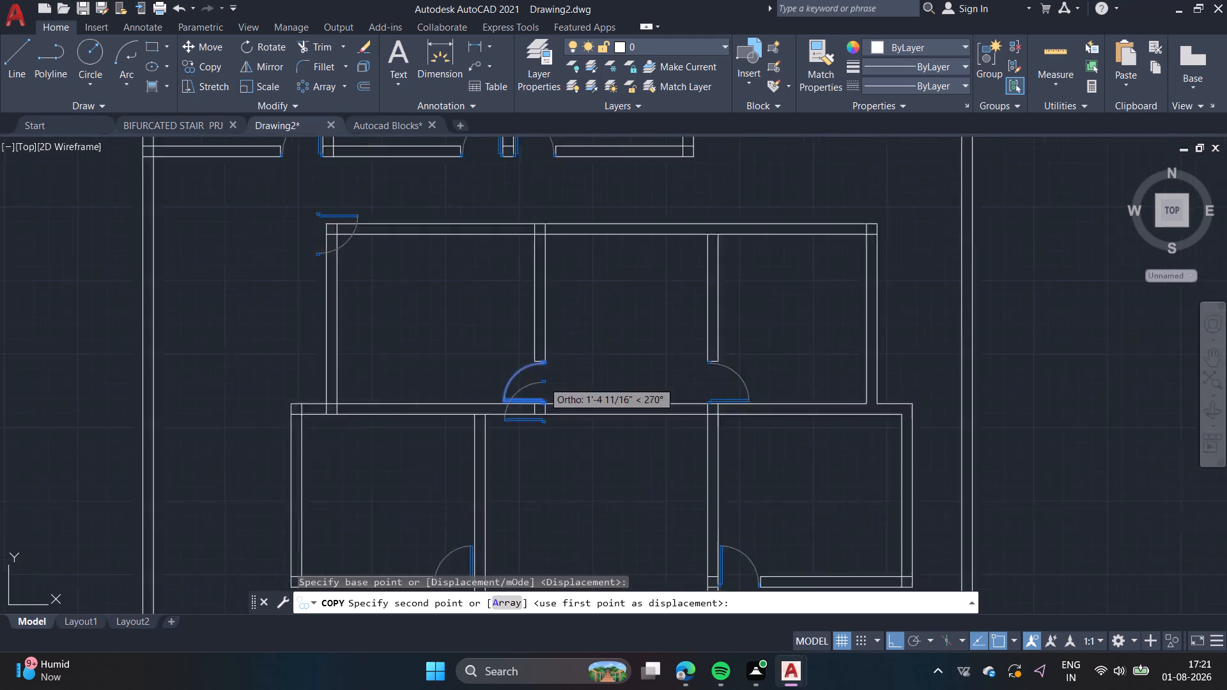
middle_click_drag(546, 445, 624, 201)
scroll(617, 367, "up", 3)
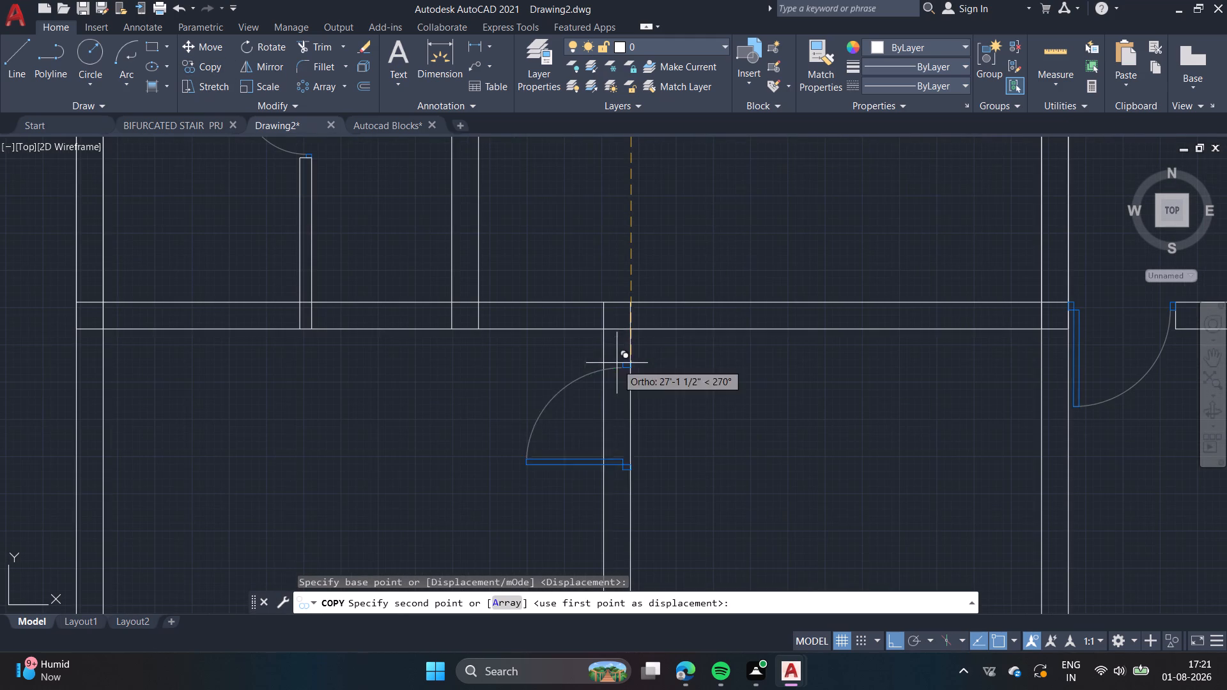
left_click(631, 330)
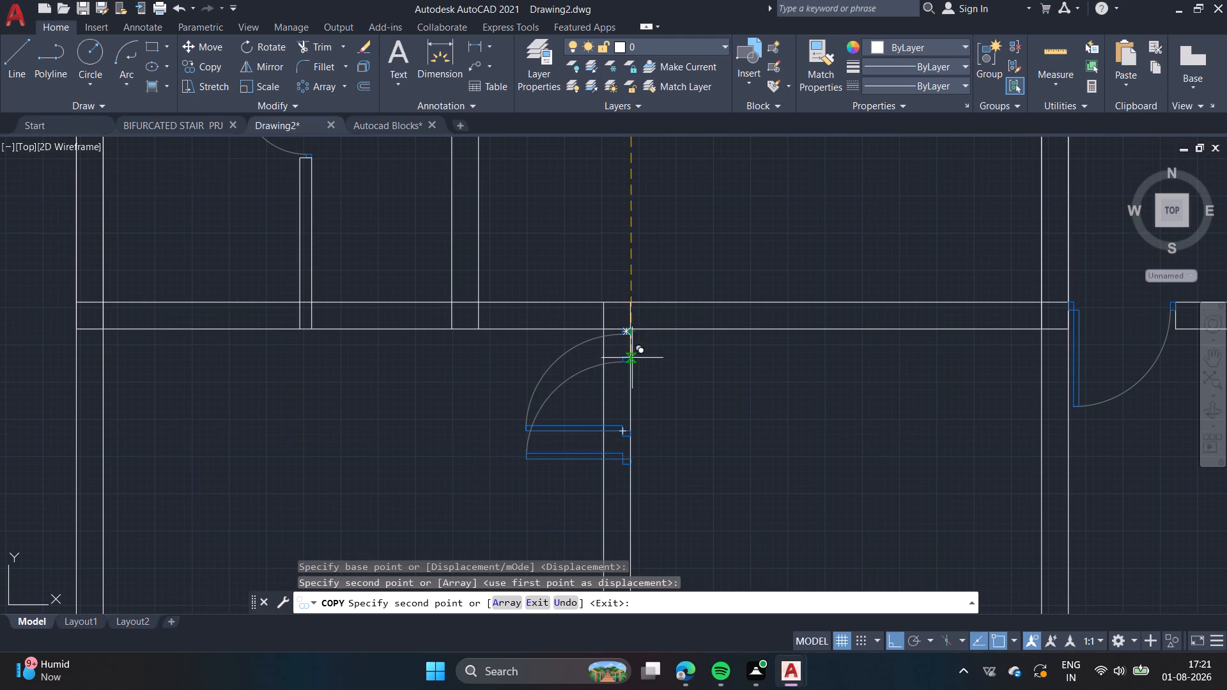
key("Escape")
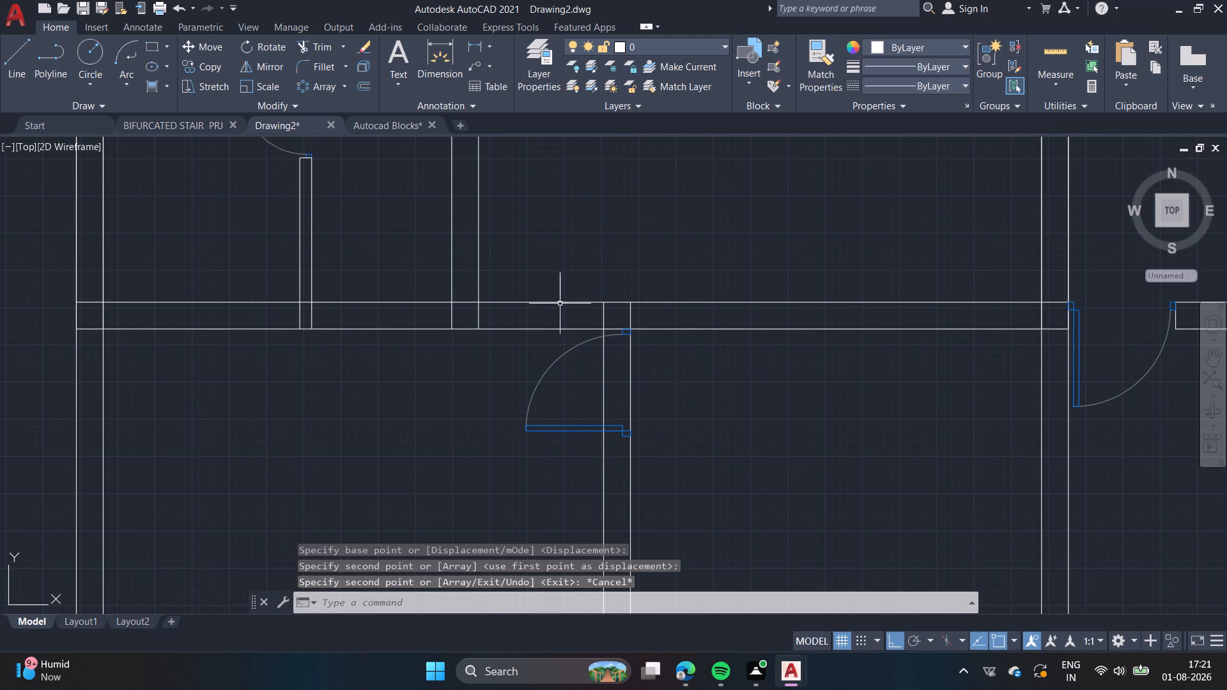
Draw a jamb line across the lower-left room's right wall from the copied door's hinge-side jamb corner to the wall's inner face.
left_click(22, 50)
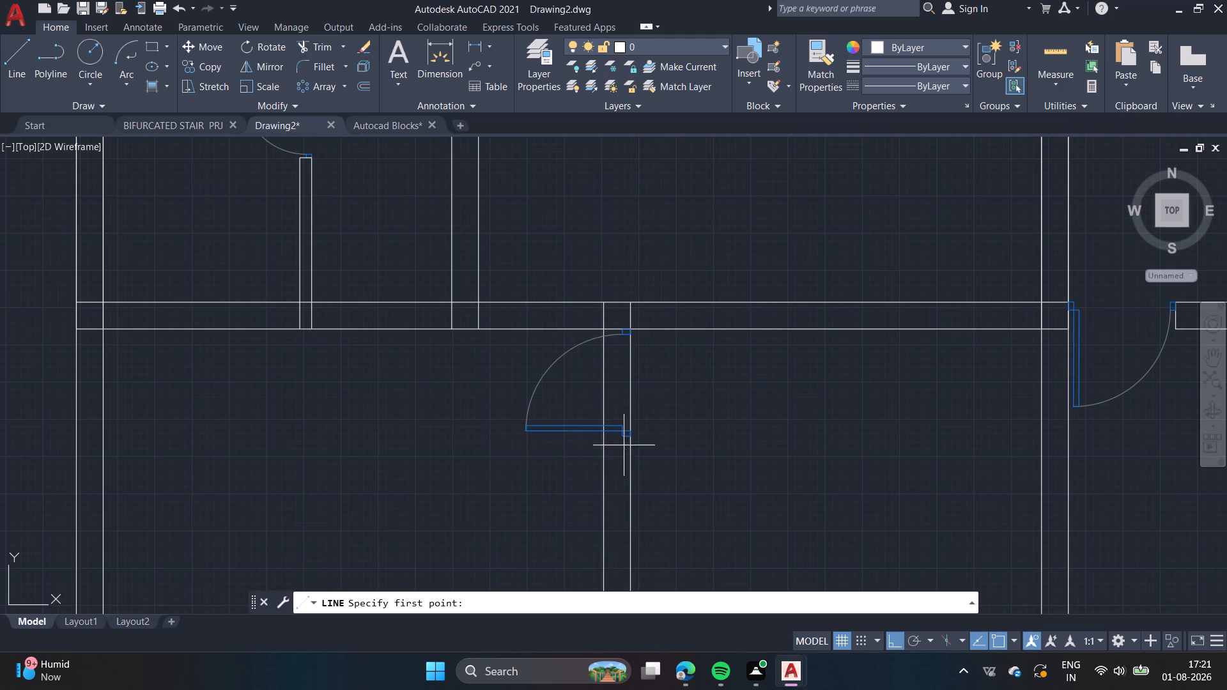
scroll(638, 434, "up", 4)
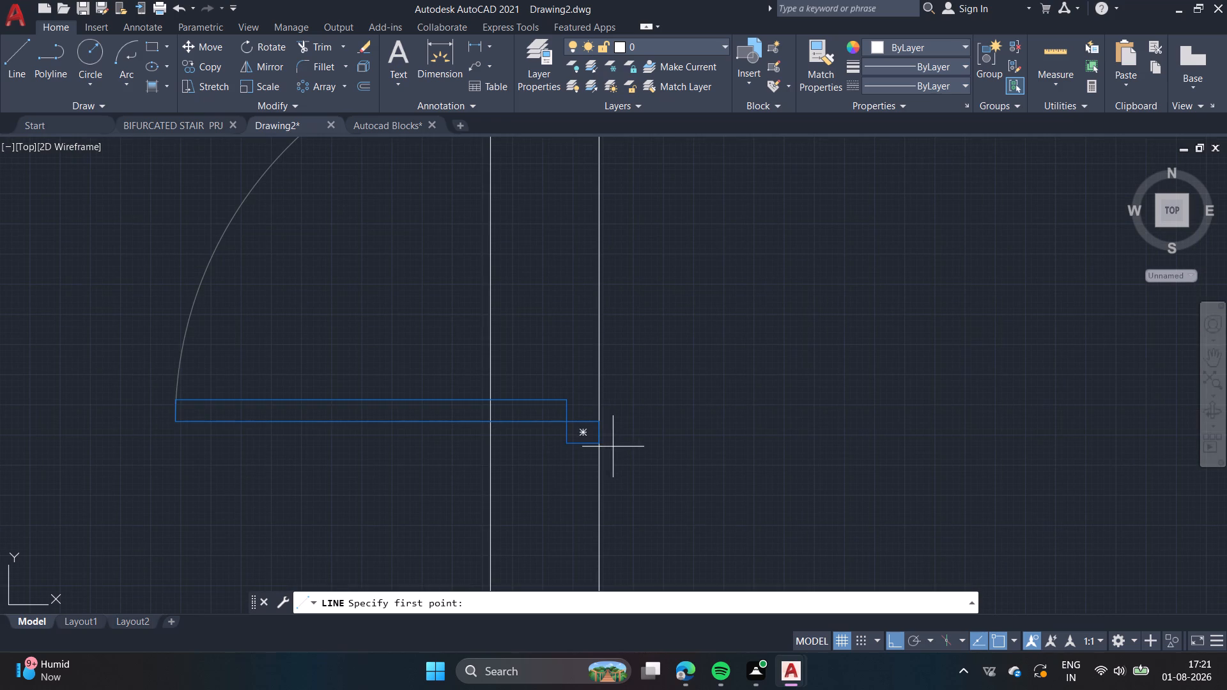
left_click(597, 447)
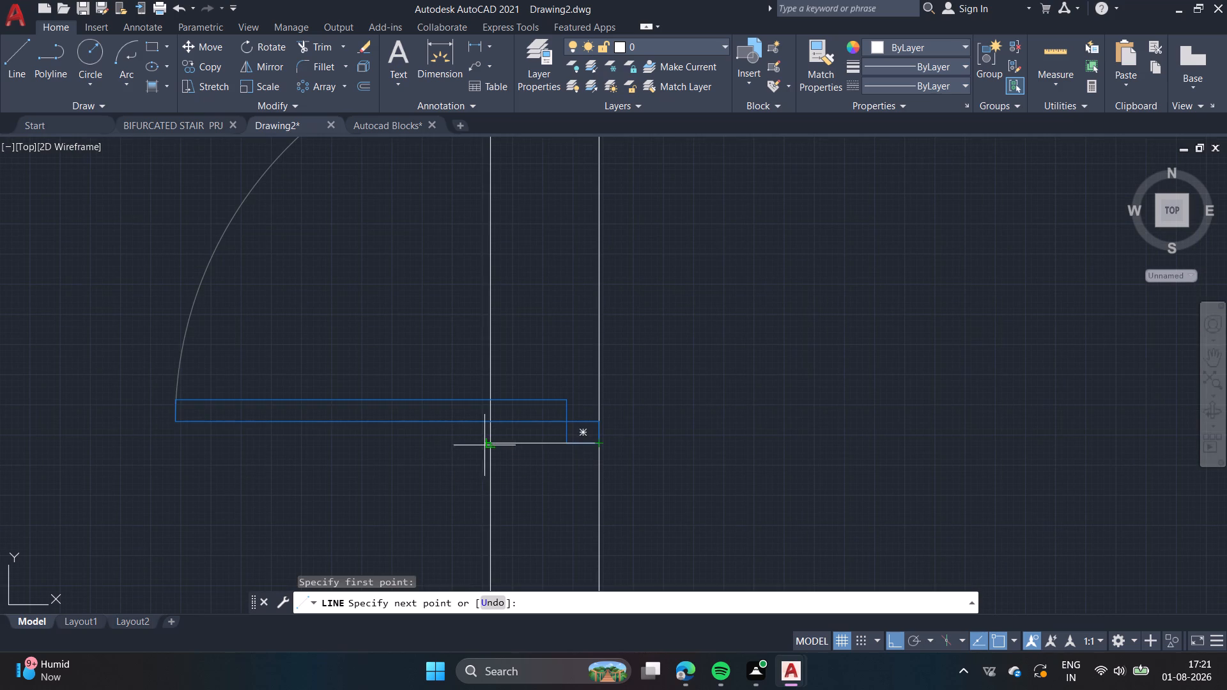
left_click(490, 445)
key("Escape")
Trim both lines of the lower-left room's right wall between the top wall and the new jamb line to open the doorway.
type("trv")
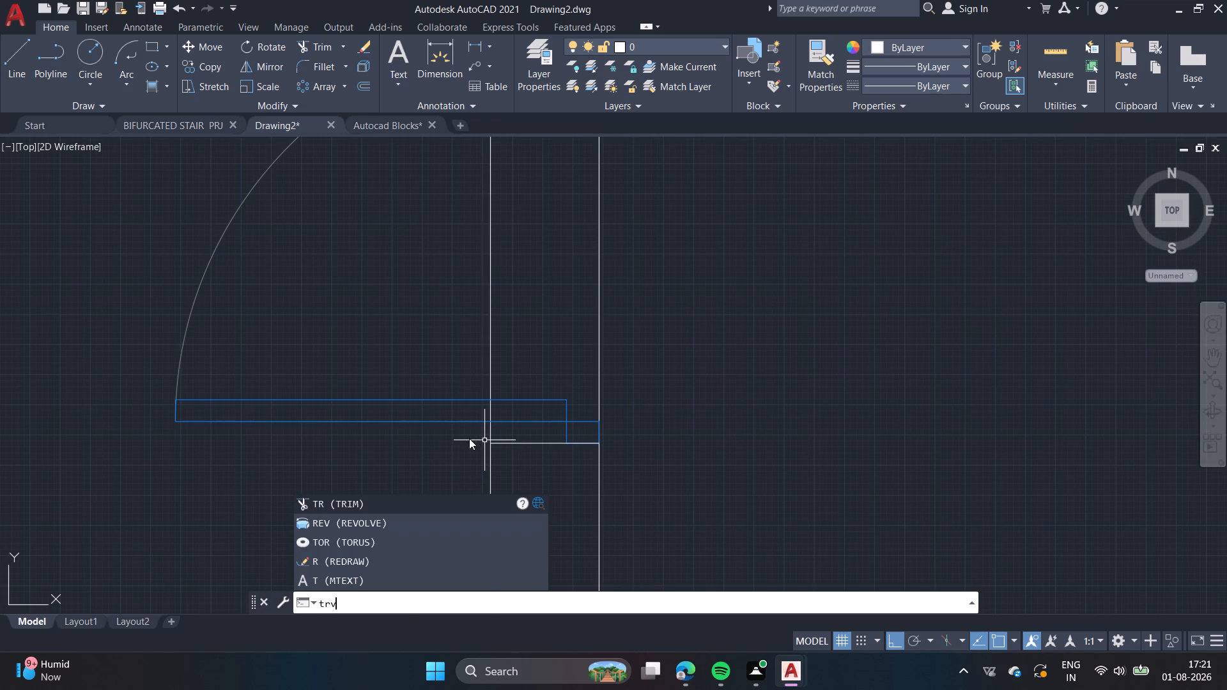
key("space")
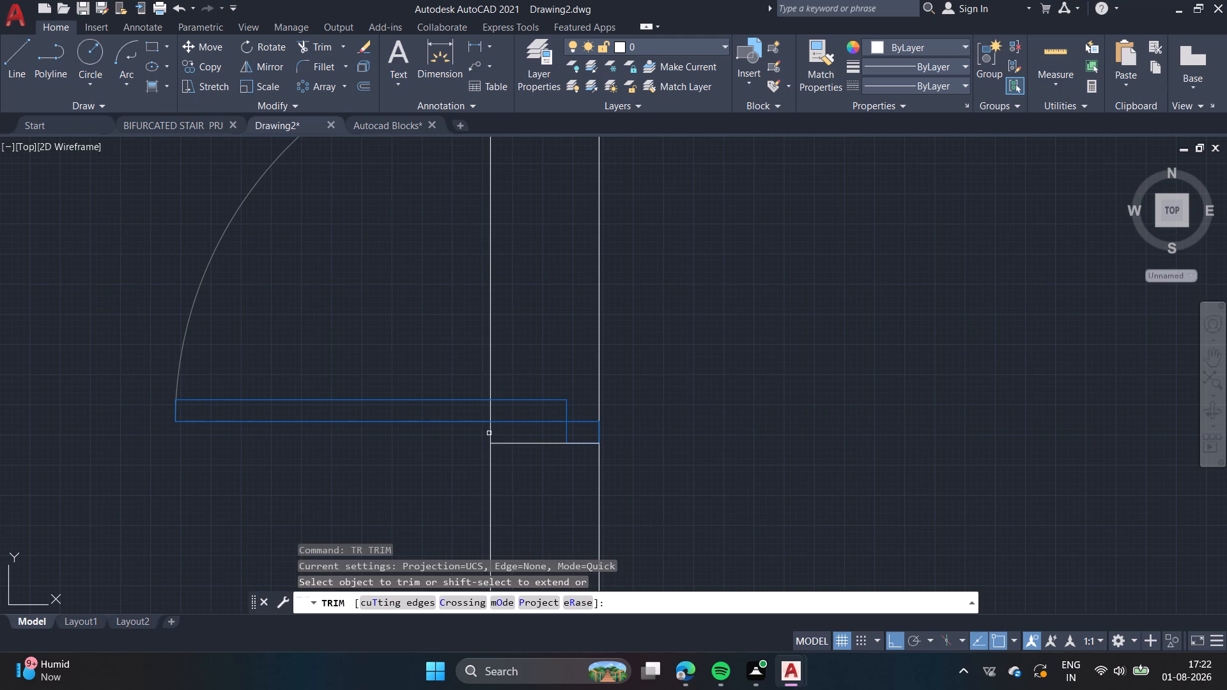
left_click(491, 433)
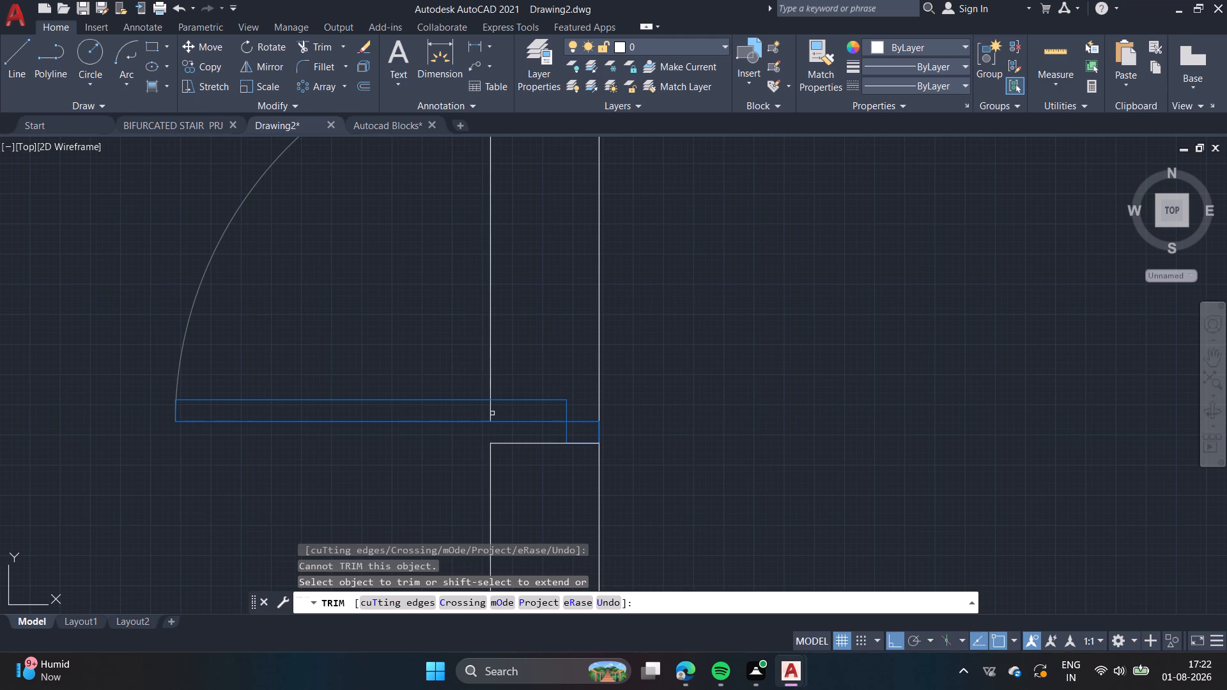
left_click(491, 413)
left_click(490, 374)
scroll(493, 358, "down", 1)
middle_click_drag(514, 298, 515, 335)
scroll(514, 298, "down", 1)
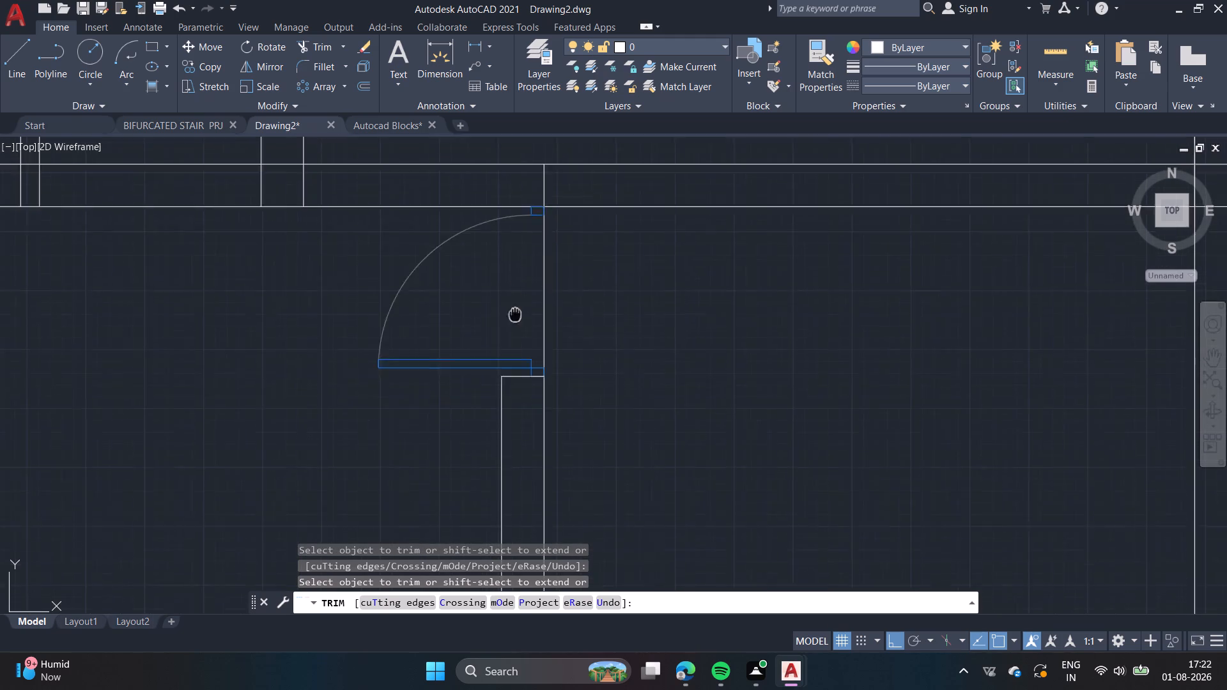
middle_click_drag(515, 335, 514, 407)
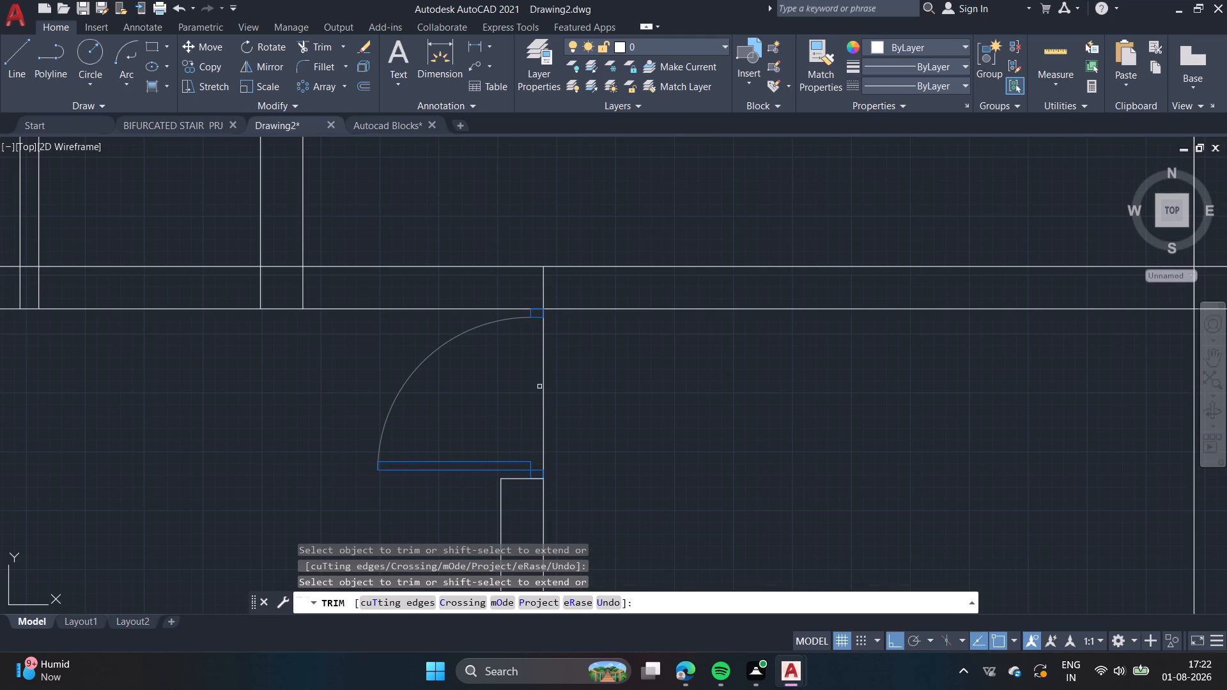
left_click(543, 387)
Trim the front edge line spanning the entrance gap between the two porch blocks above the steps.
scroll(543, 389, "down", 5)
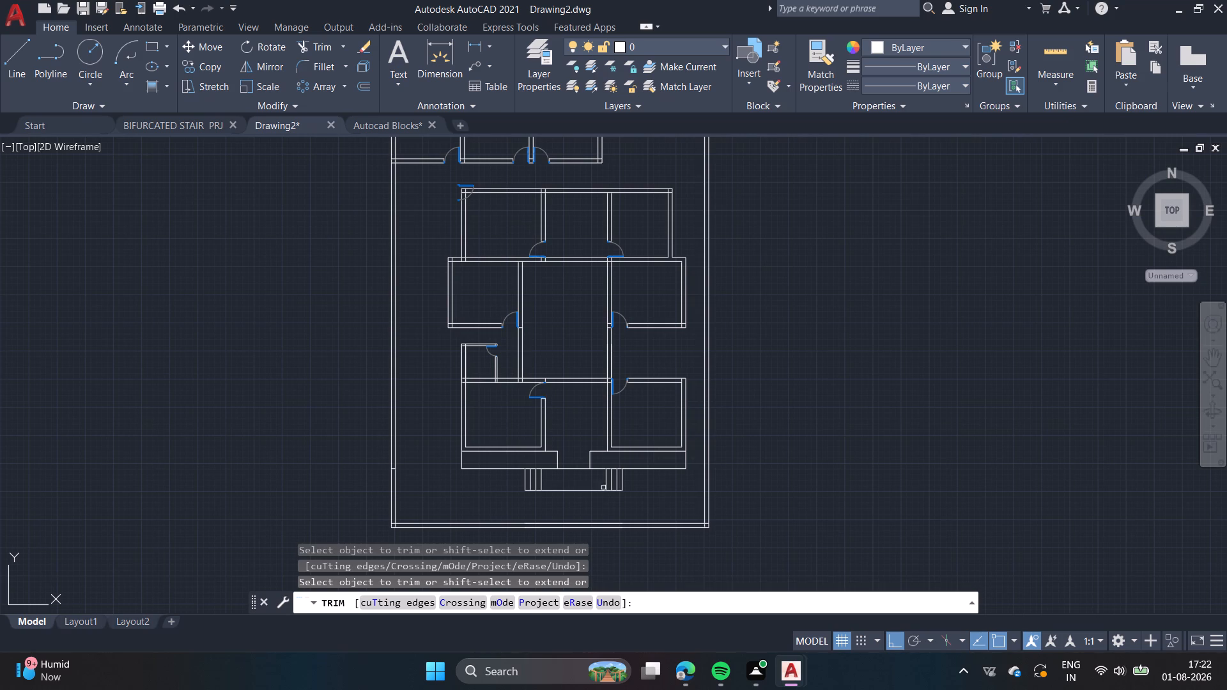
left_click(576, 471)
key("Escape")
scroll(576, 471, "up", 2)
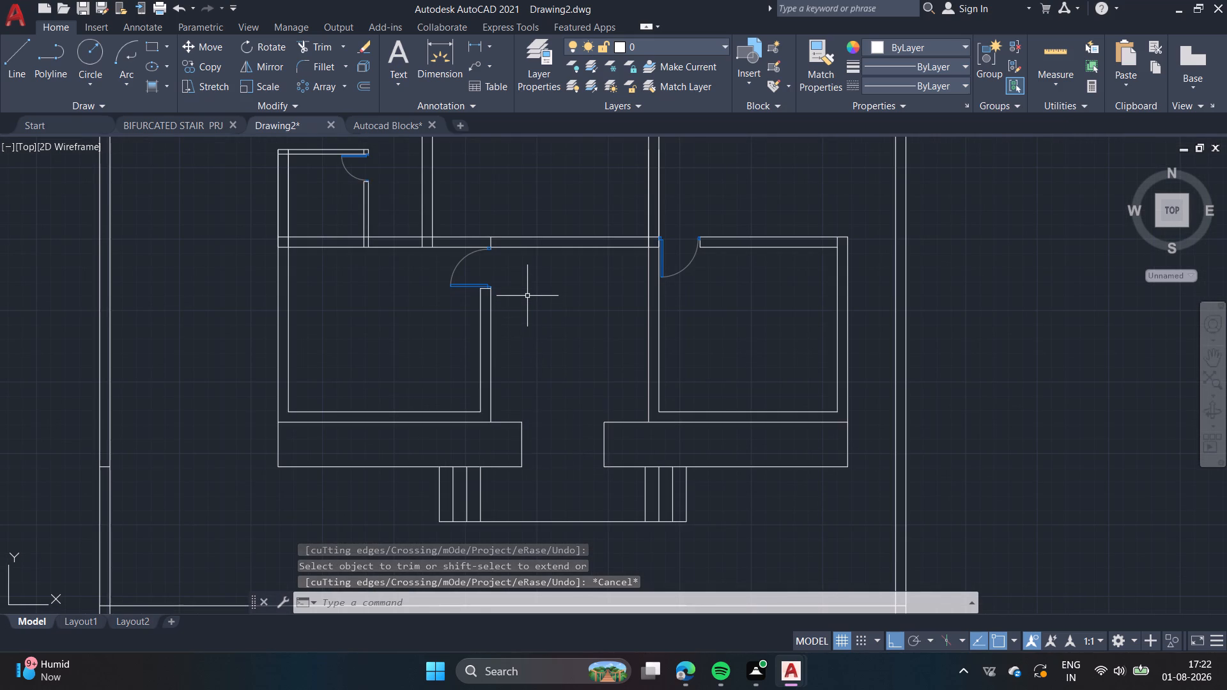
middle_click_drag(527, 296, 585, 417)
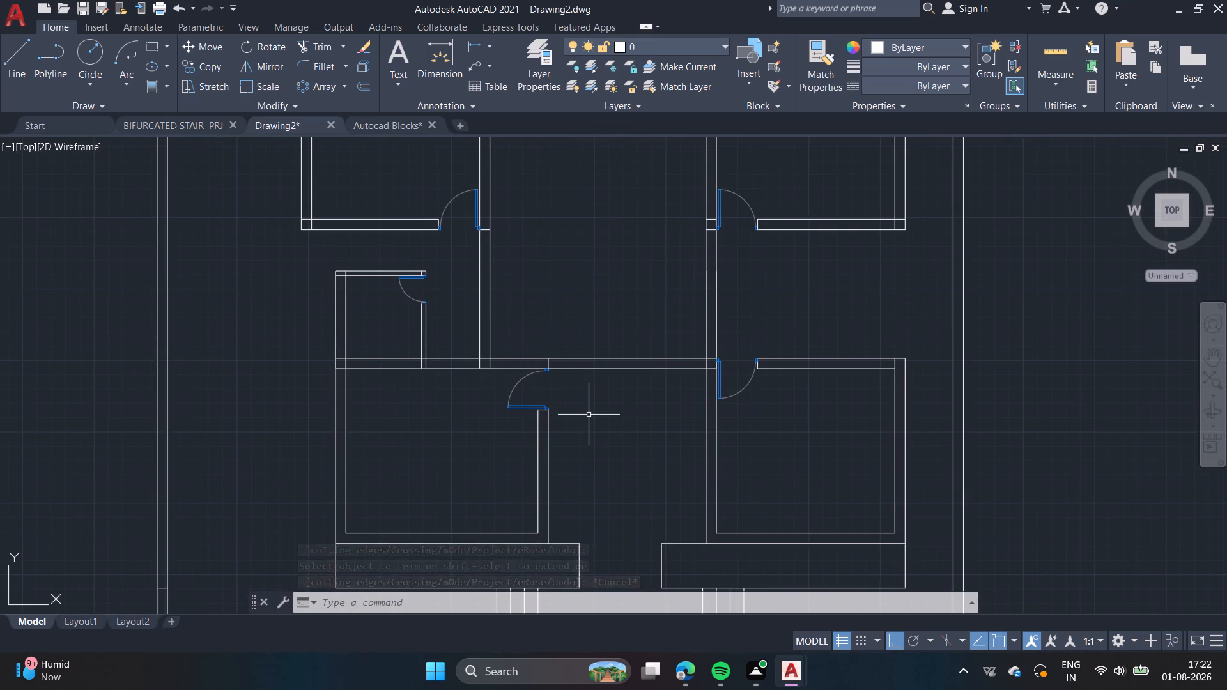
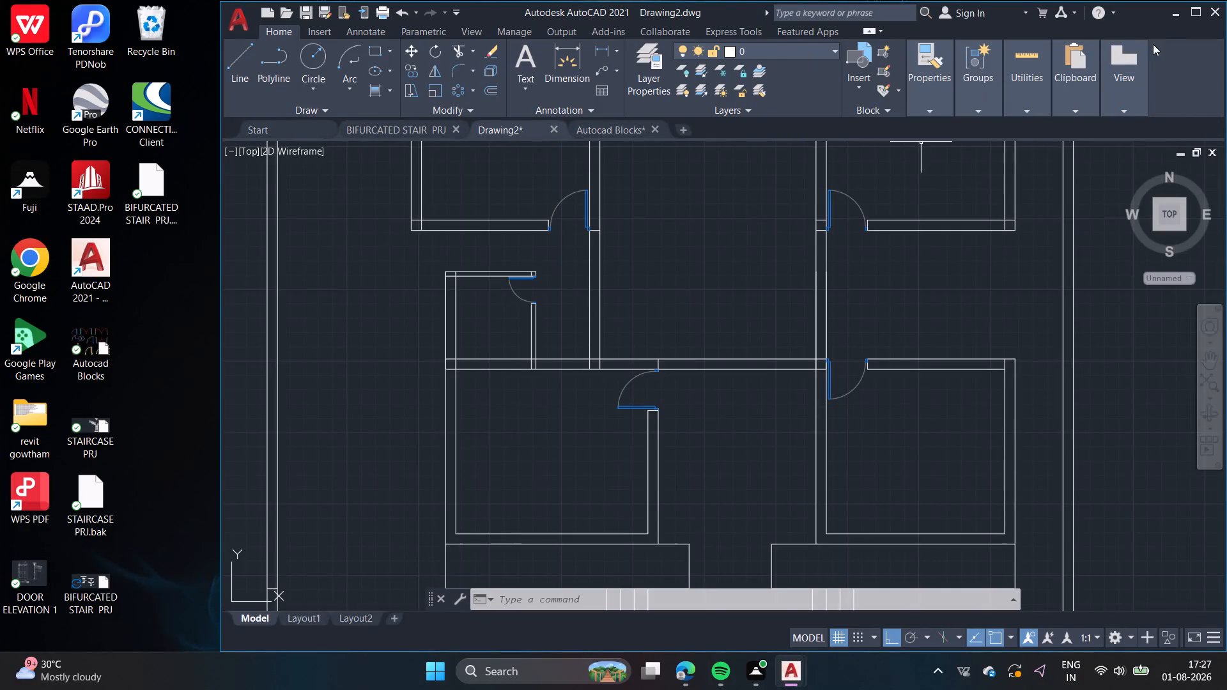
Draw a short jamb line across the bottom compound wall, from inner to outer face, just right of its lower-left corner.
left_click(1200, 4)
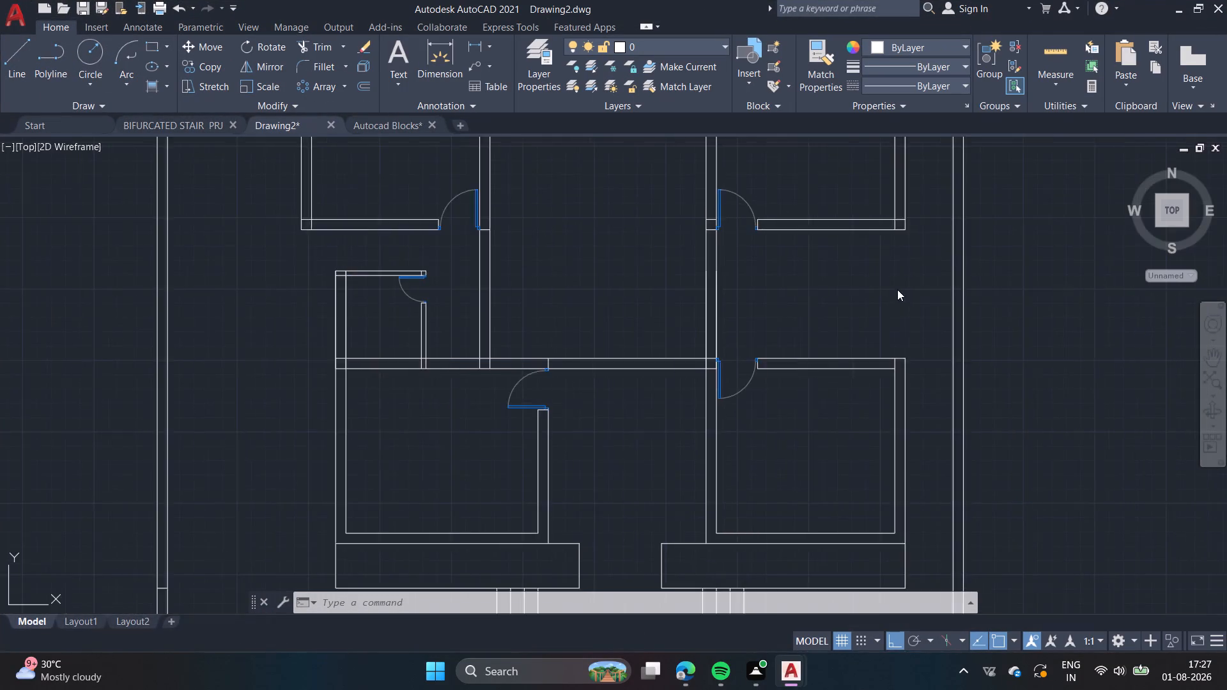
scroll(895, 294, "down", 3)
scroll(870, 329, "up", 1)
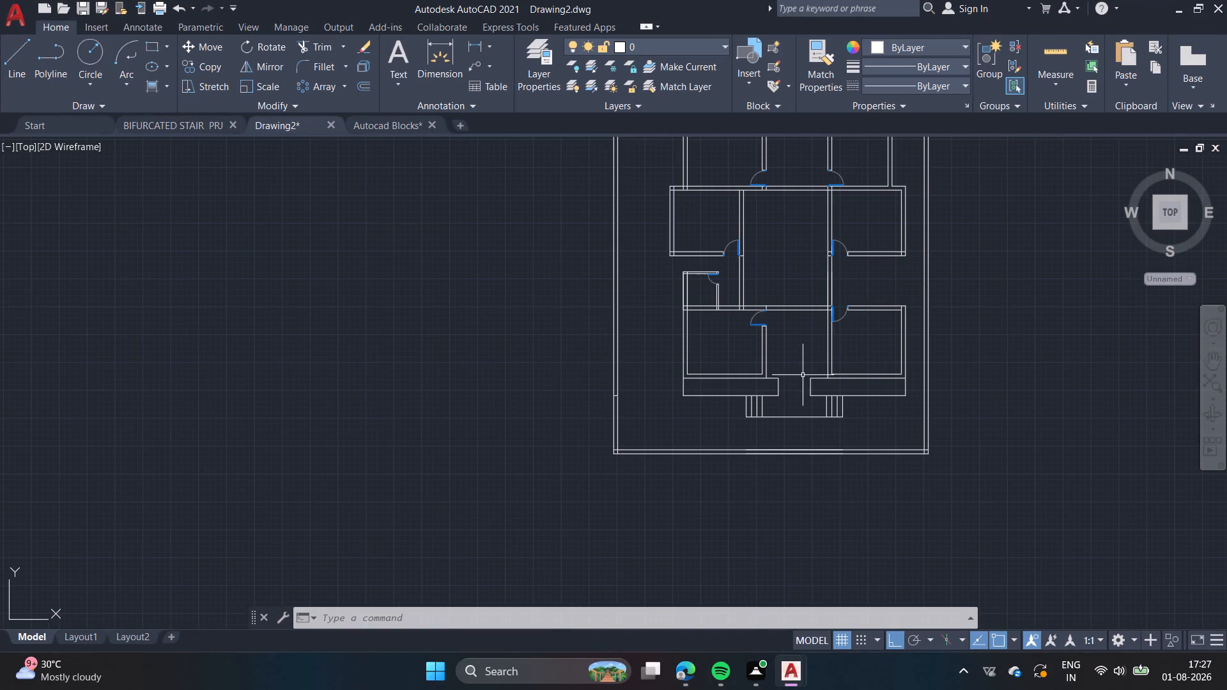
scroll(803, 371, "up", 2)
middle_click_drag(800, 366, 740, 426)
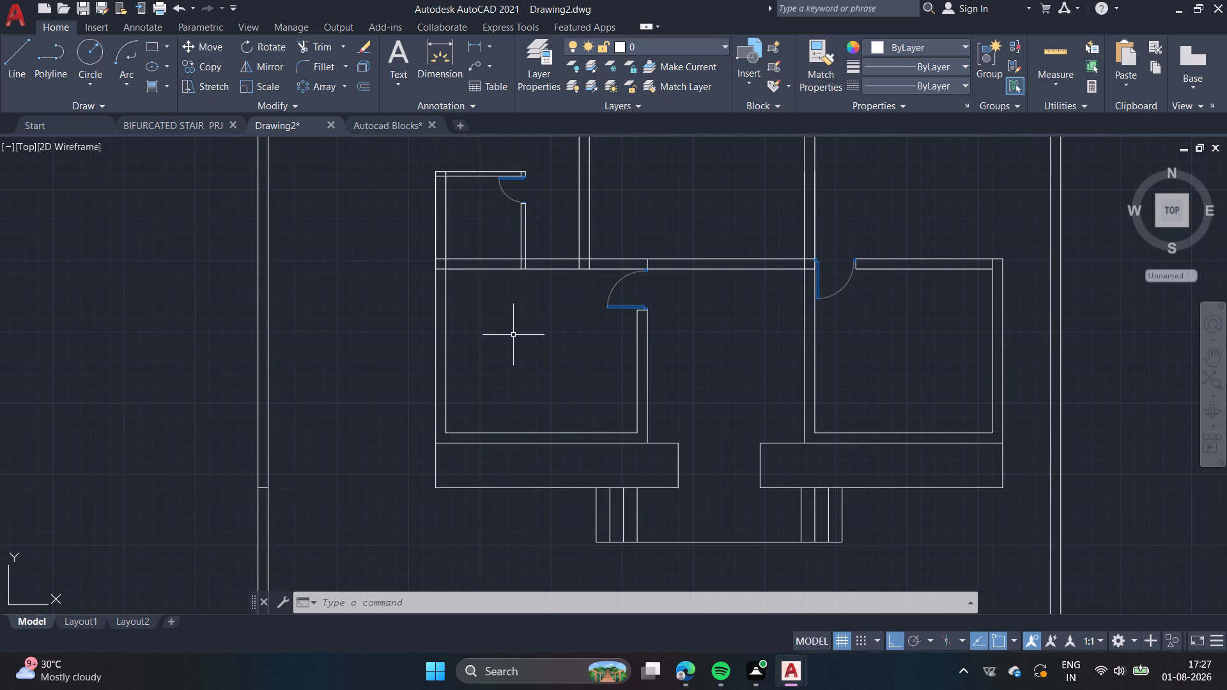
left_click(19, 49)
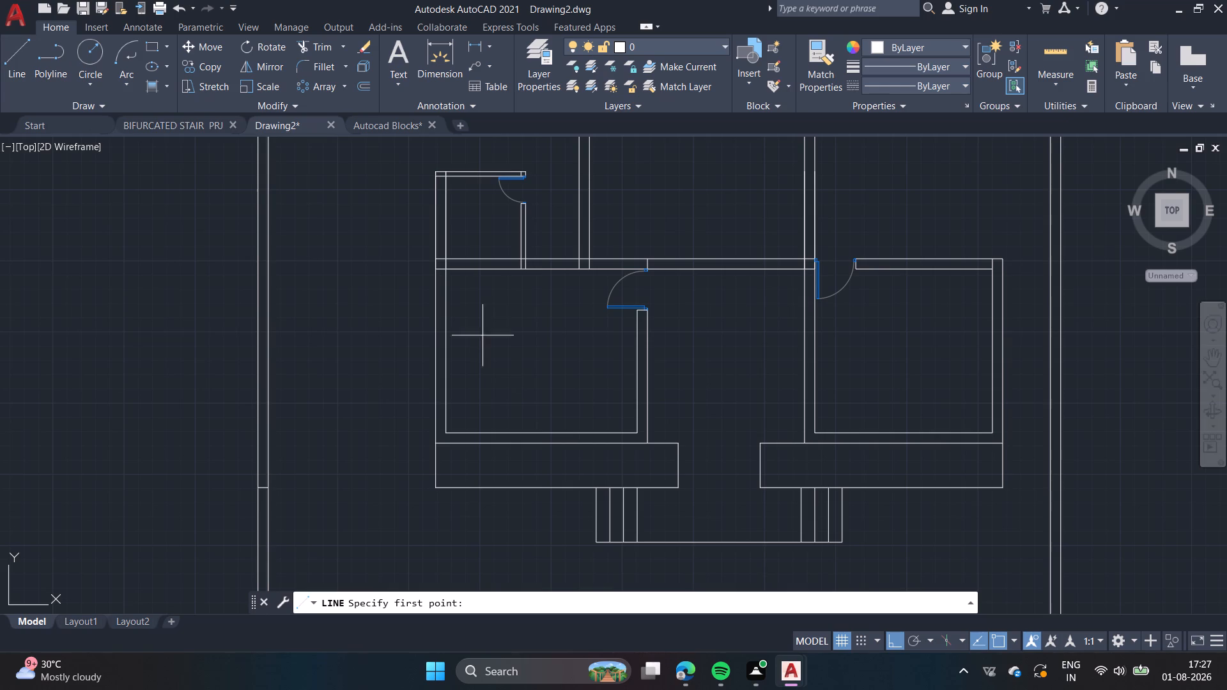
scroll(541, 455, "down", 2)
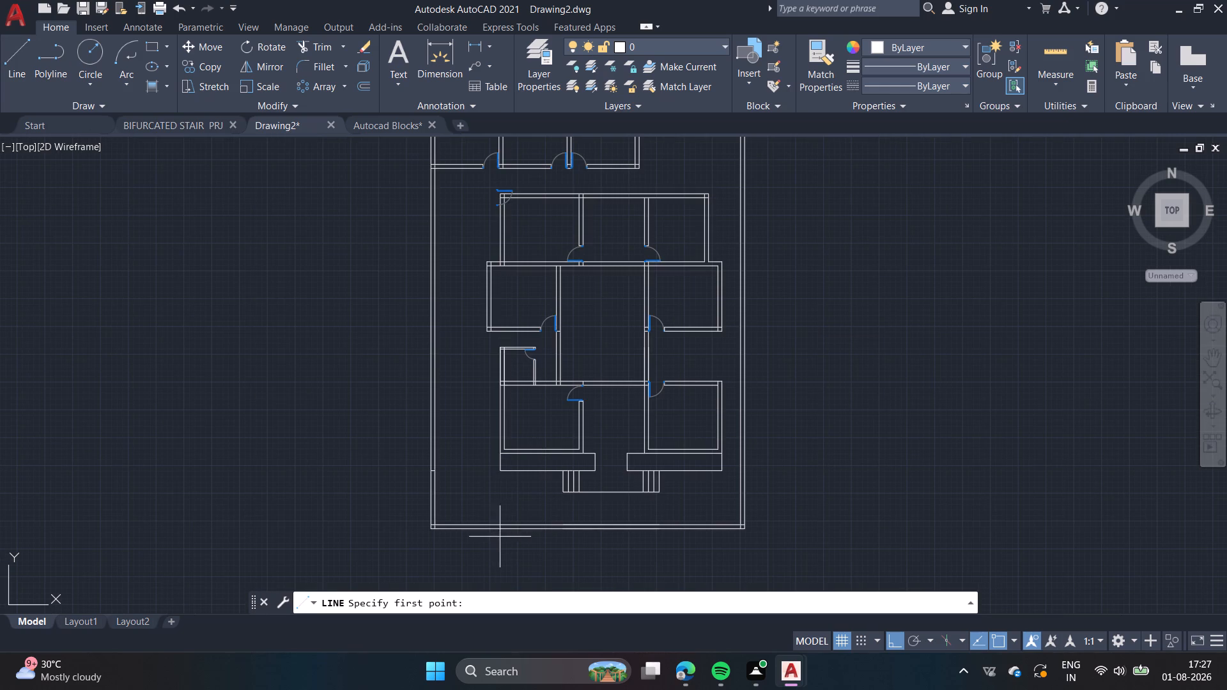
scroll(431, 538, "up", 3)
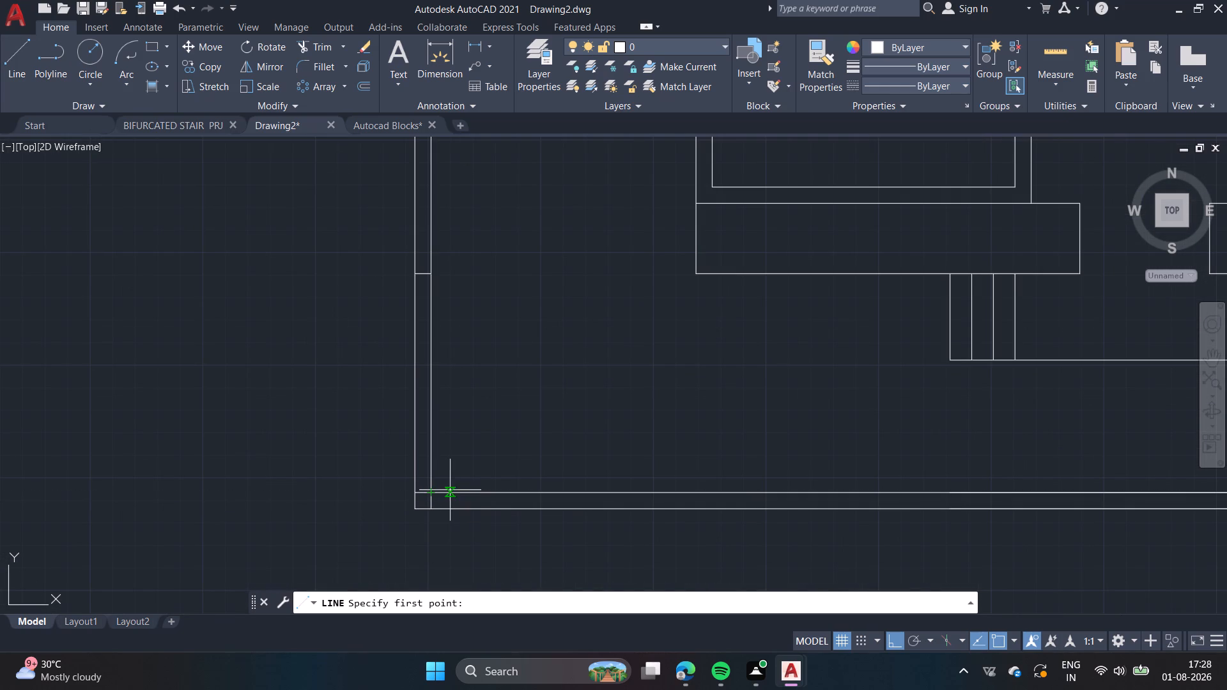
left_click(450, 490)
left_click(451, 509)
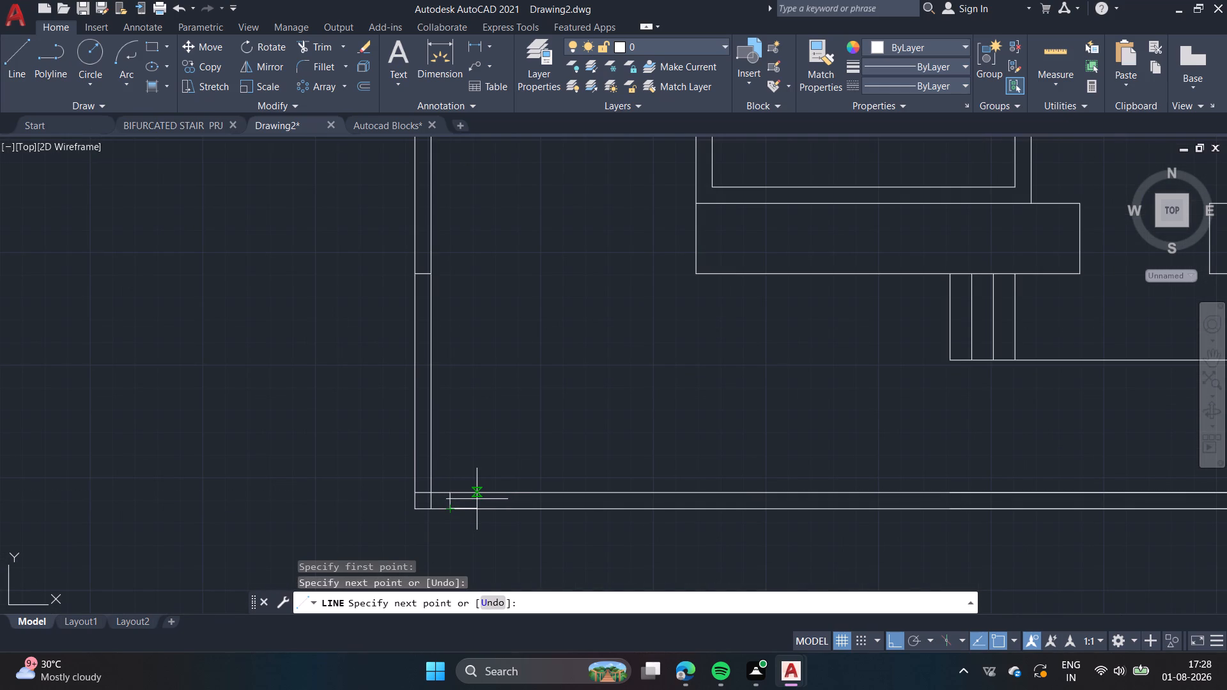
key("Escape")
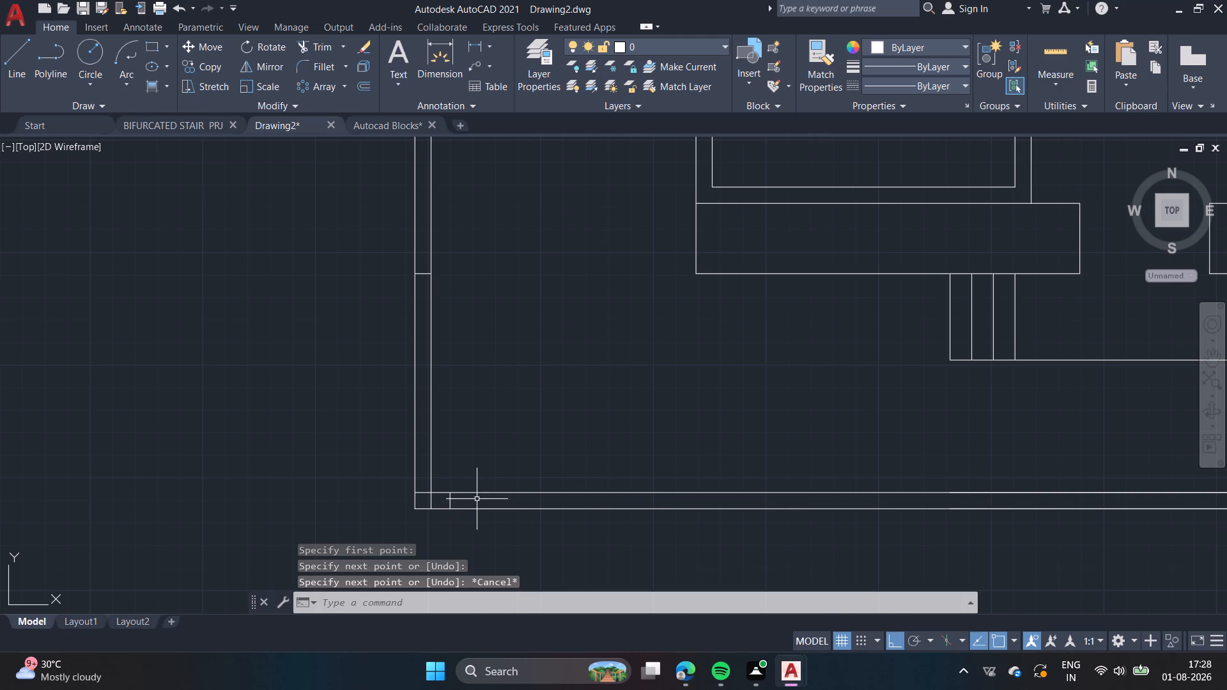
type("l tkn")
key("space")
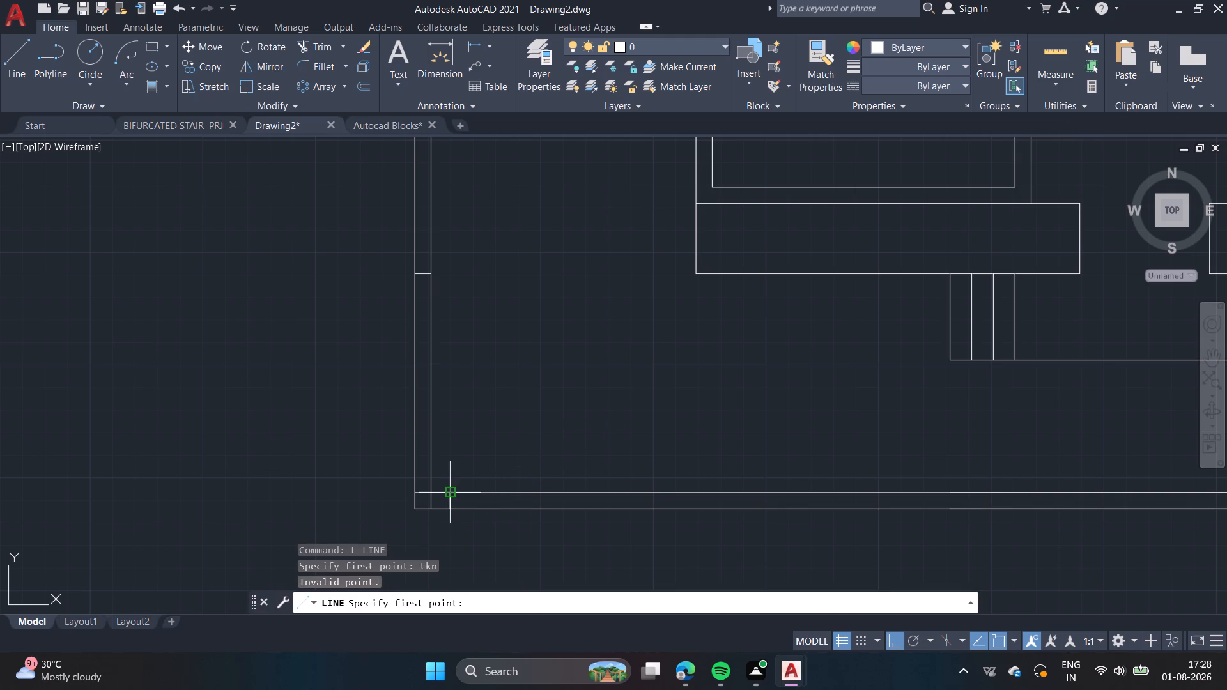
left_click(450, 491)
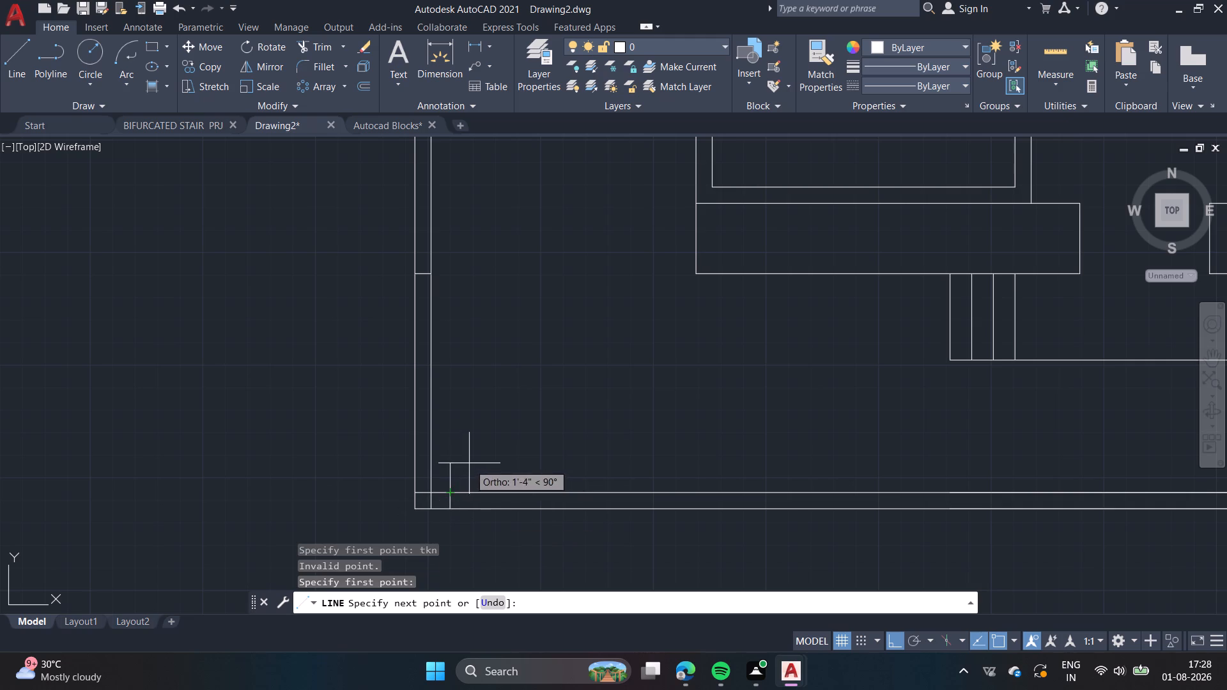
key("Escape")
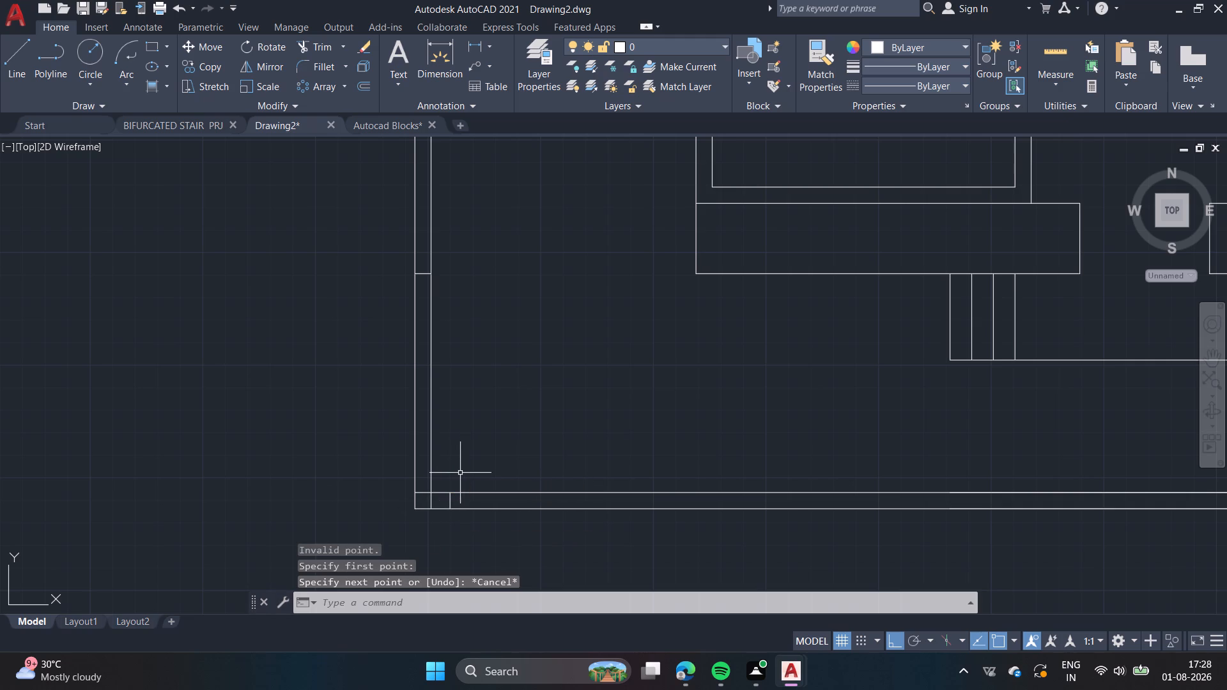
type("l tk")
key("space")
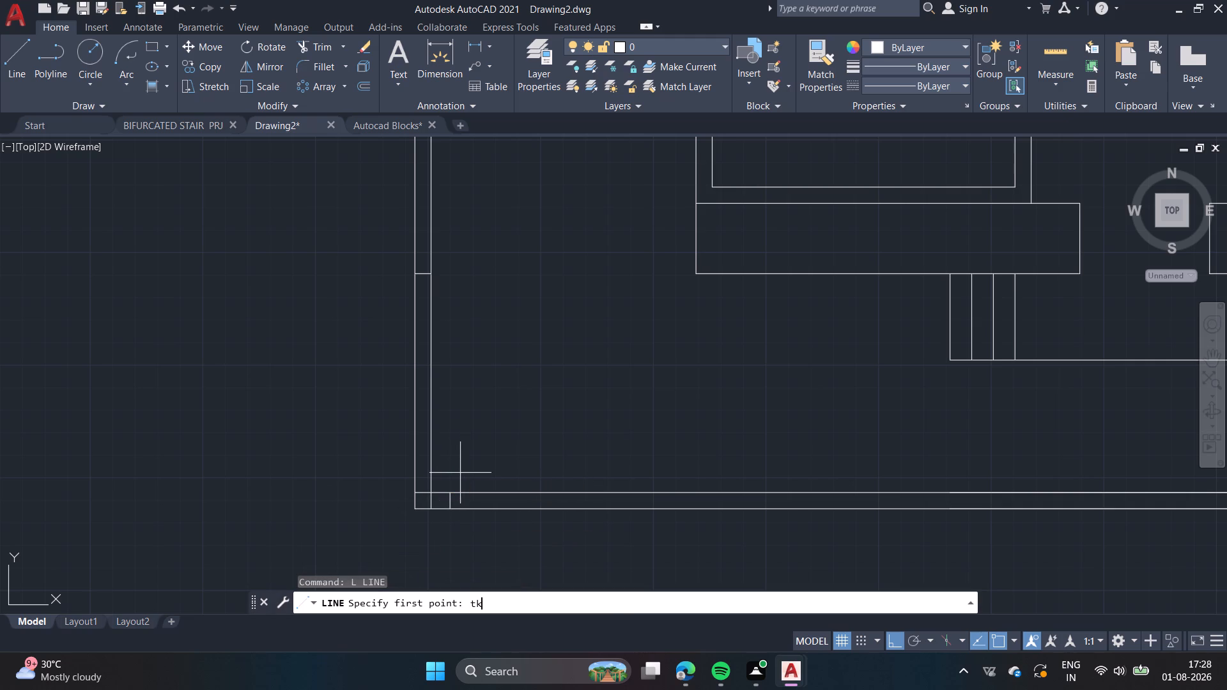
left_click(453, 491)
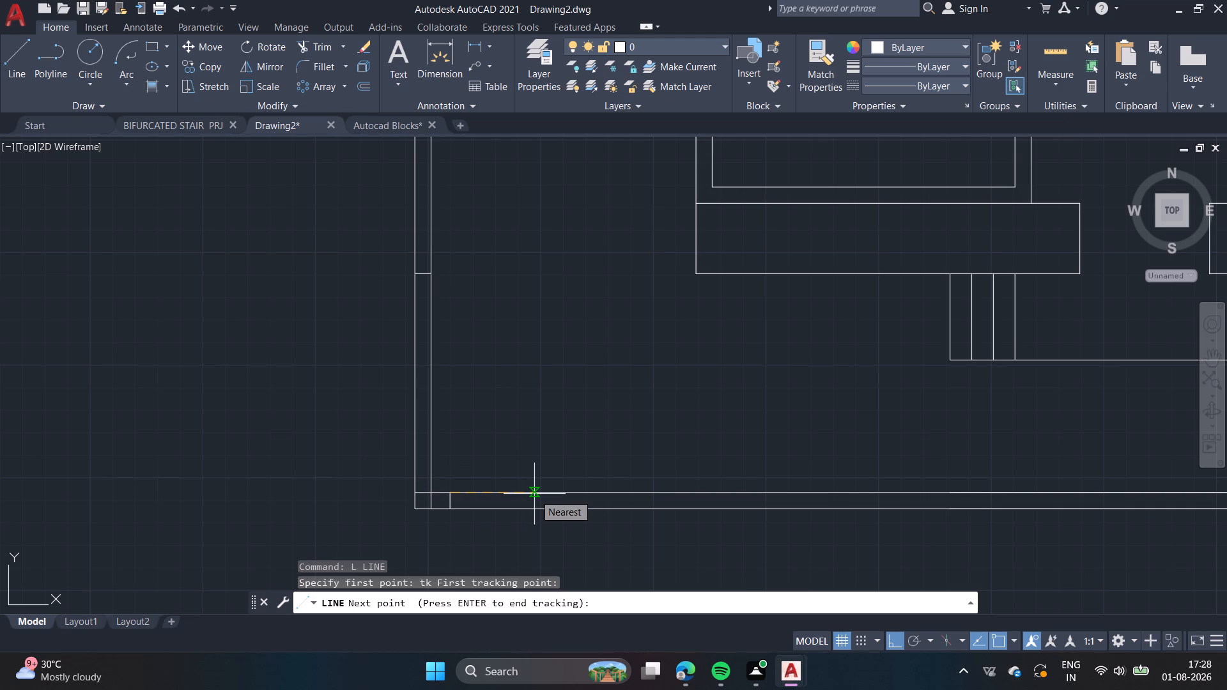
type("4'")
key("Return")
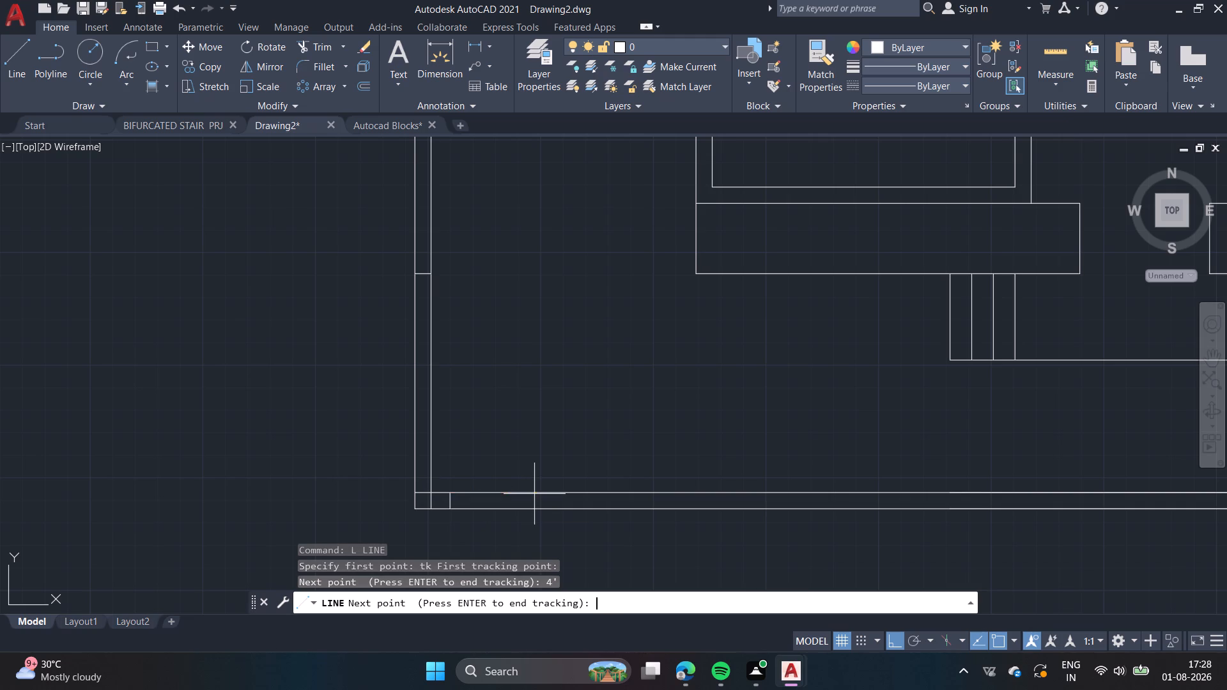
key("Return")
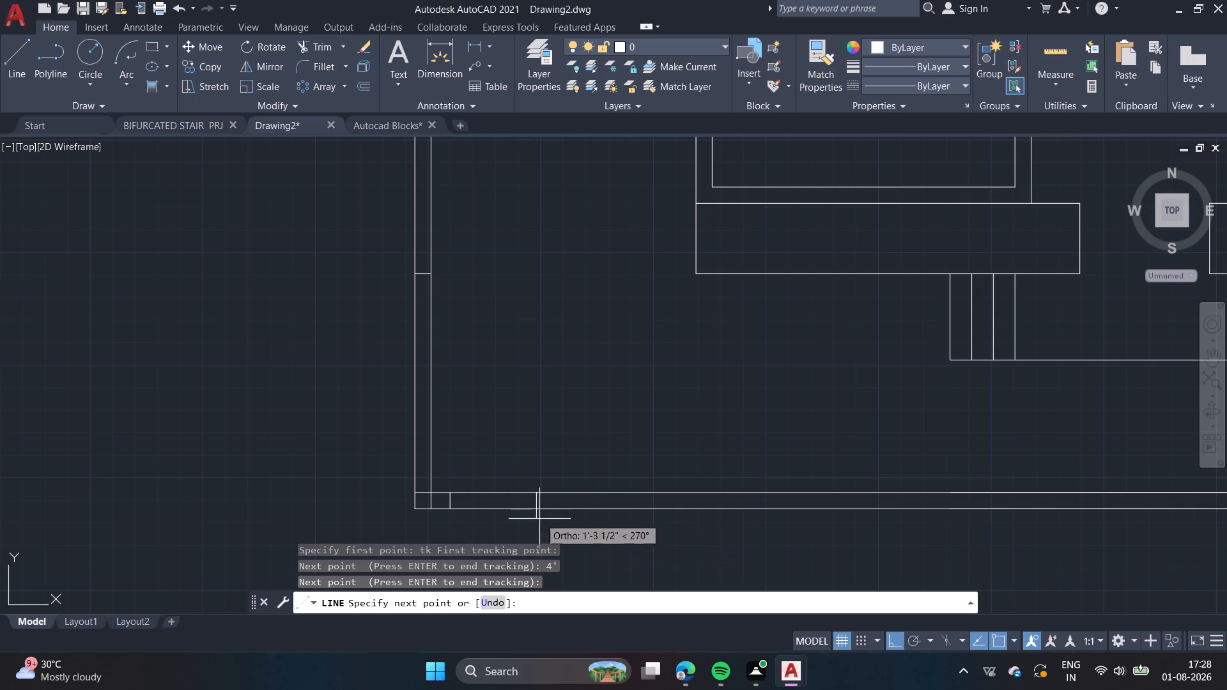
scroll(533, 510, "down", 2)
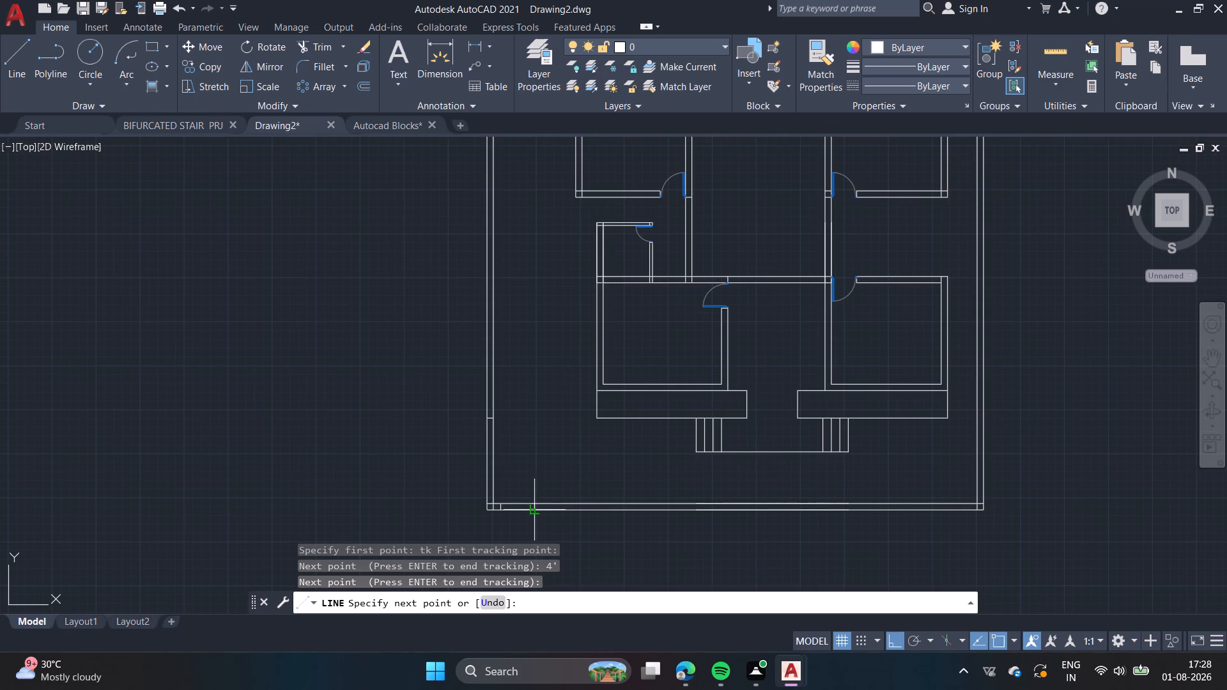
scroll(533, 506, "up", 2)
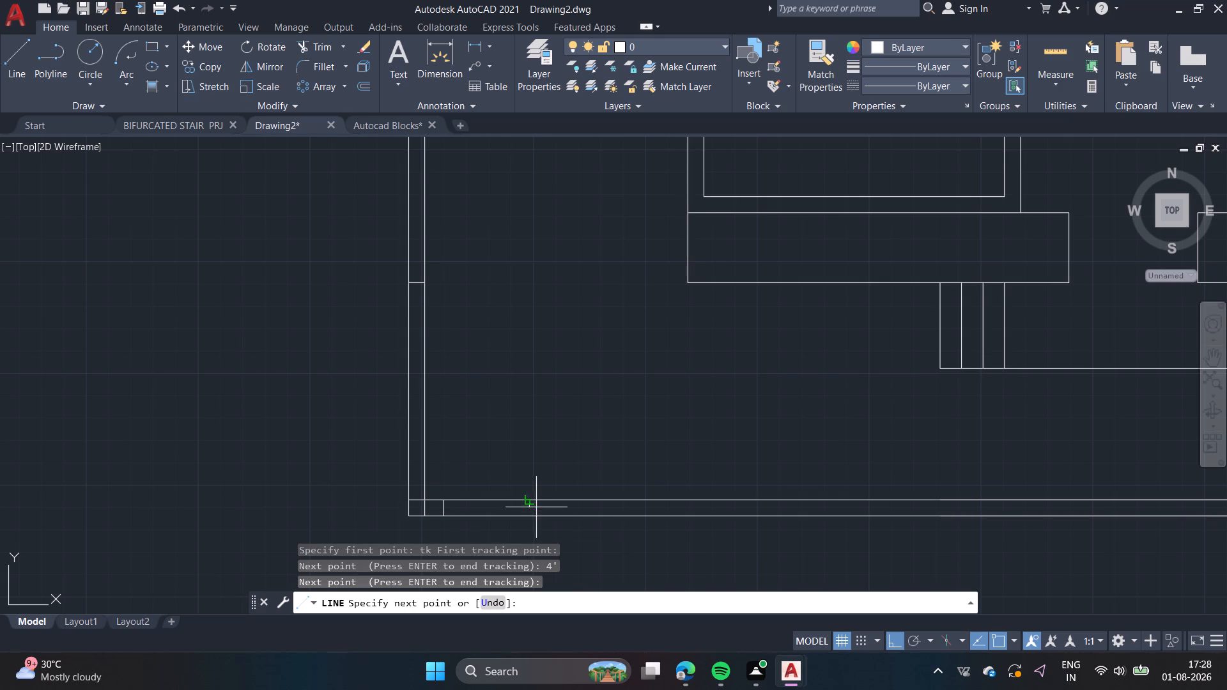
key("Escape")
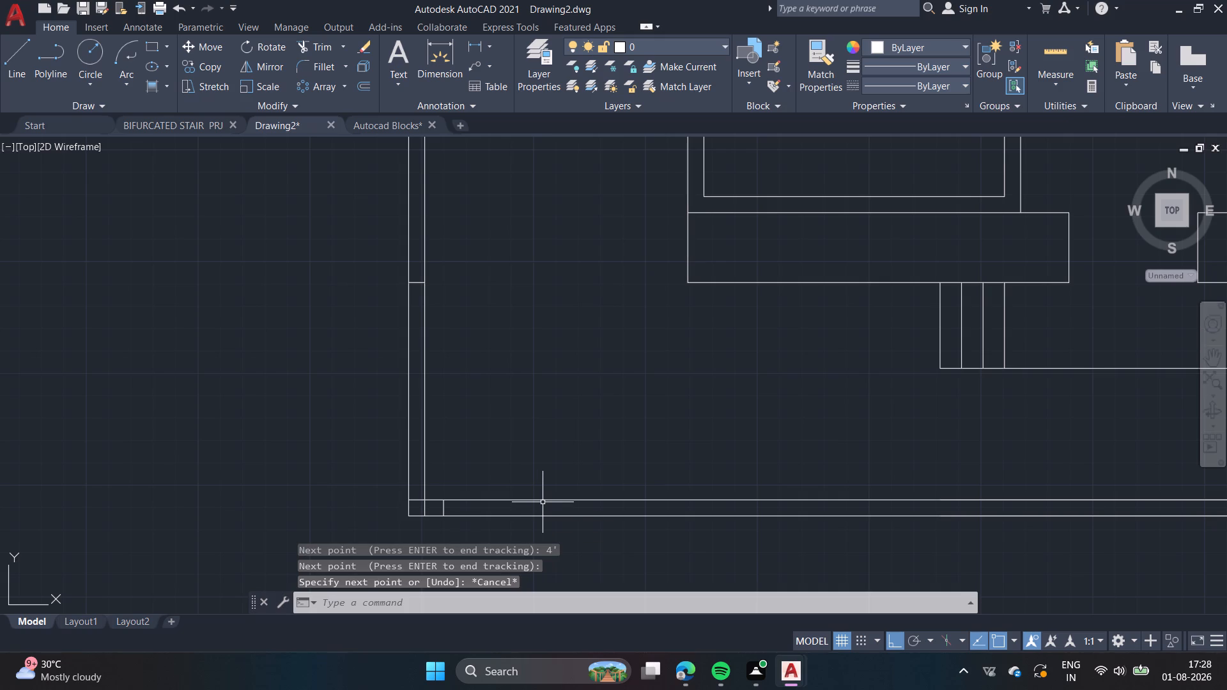
Draw a second jamb line across the bottom compound wall, tracked 6' to the right of the first jamb line.
key("l")
key("Return")
type("tk")
key("Return")
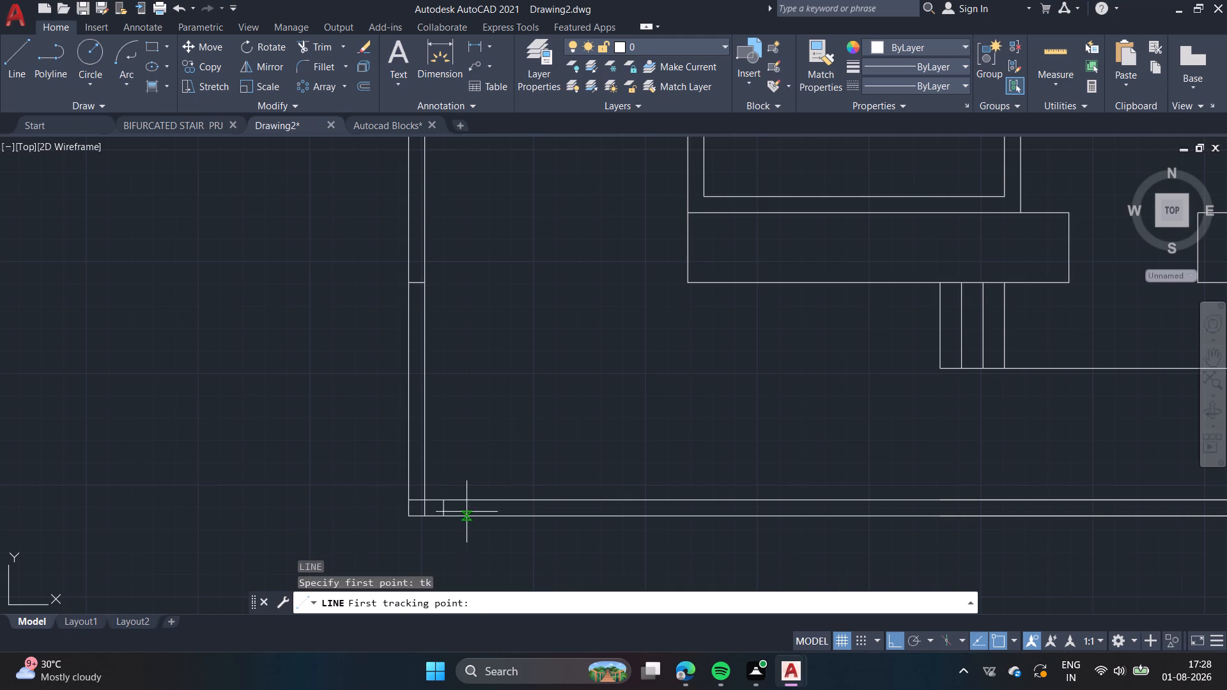
left_click(444, 500)
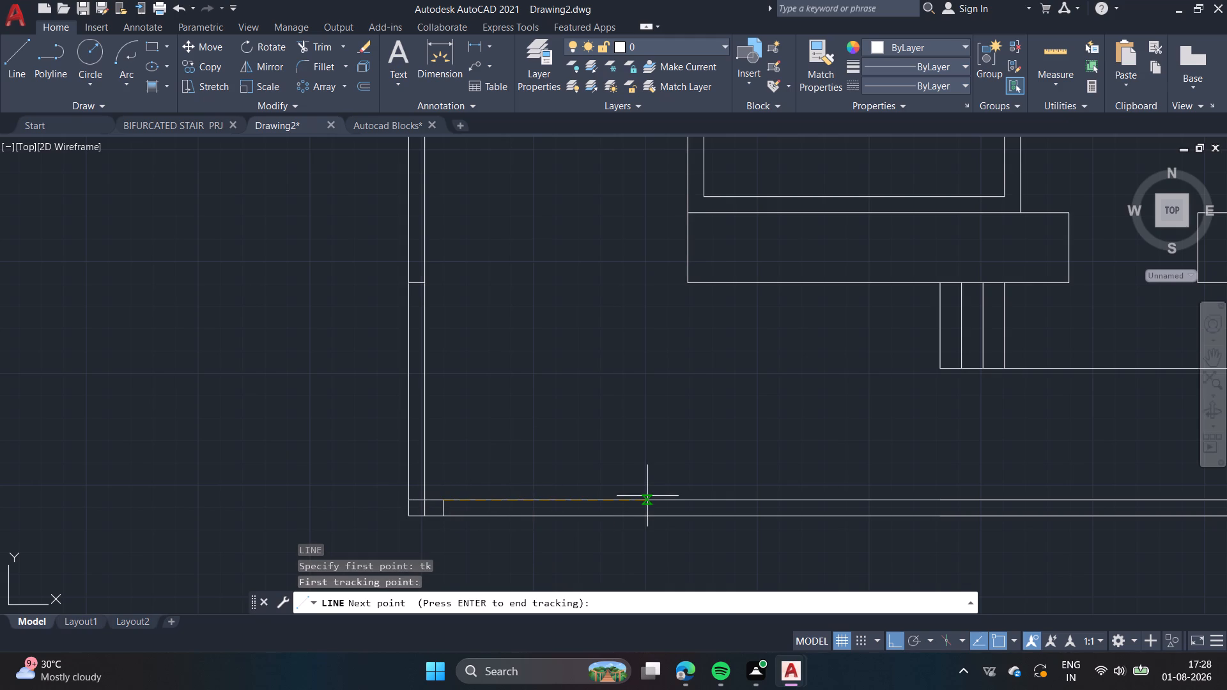
key("6")
key("apostrophe")
key("Return")
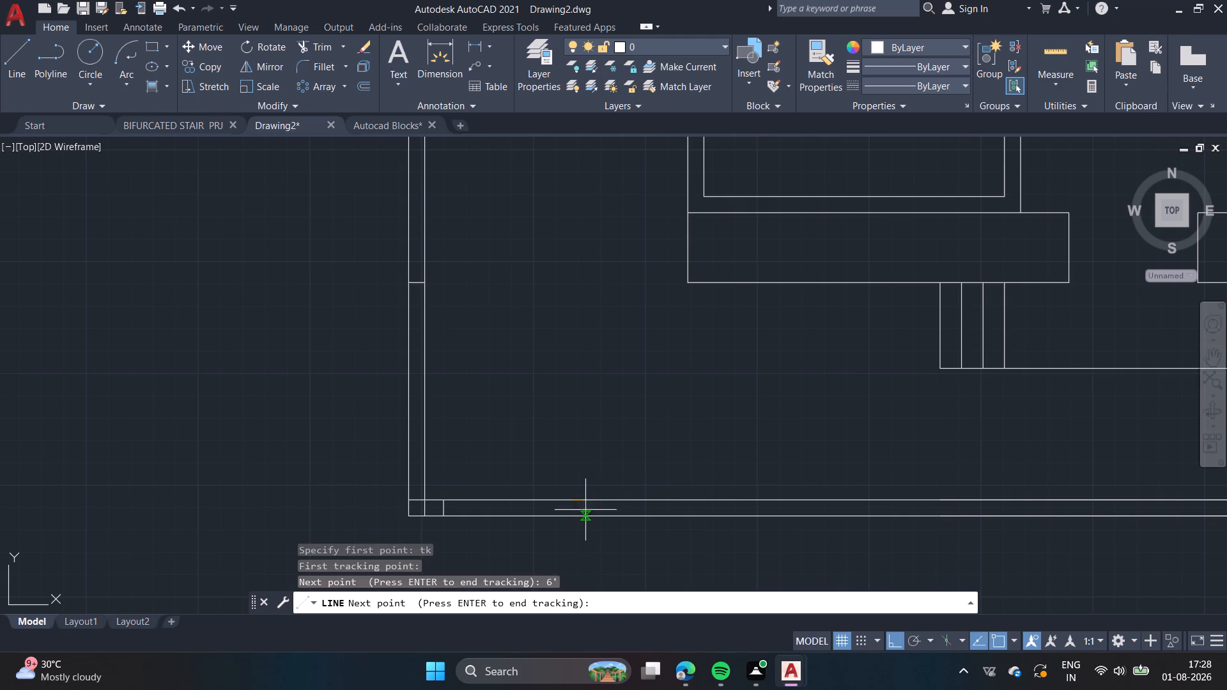
left_click(573, 517)
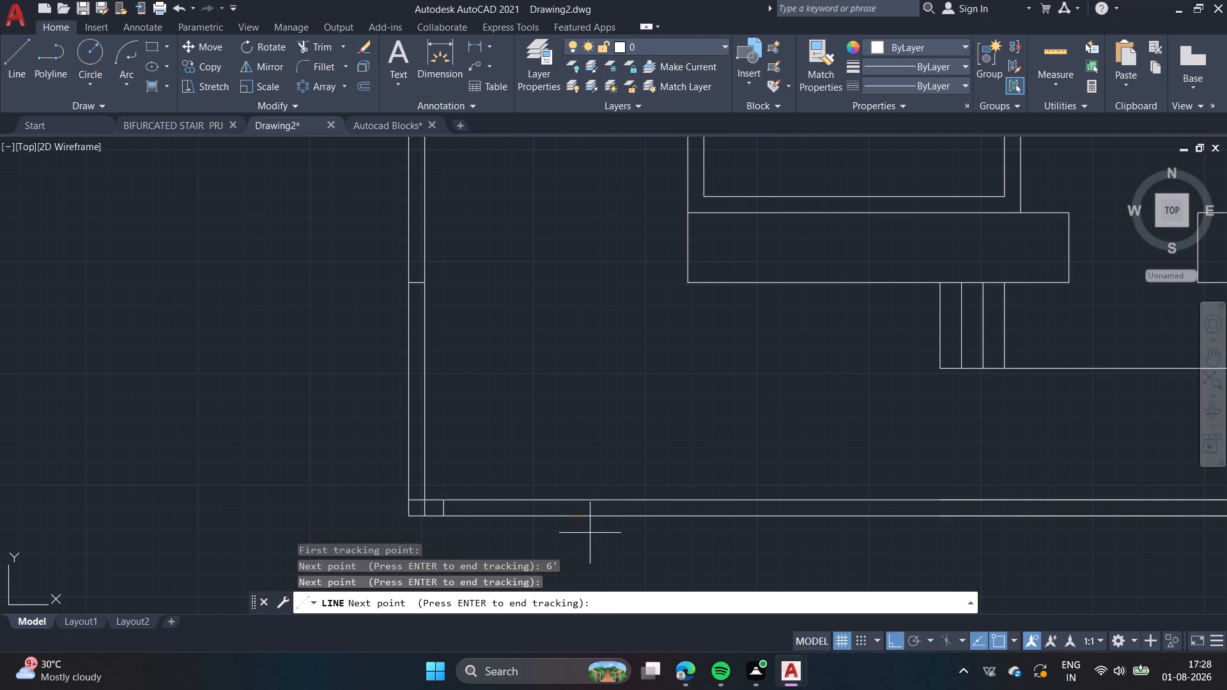
left_click(569, 513)
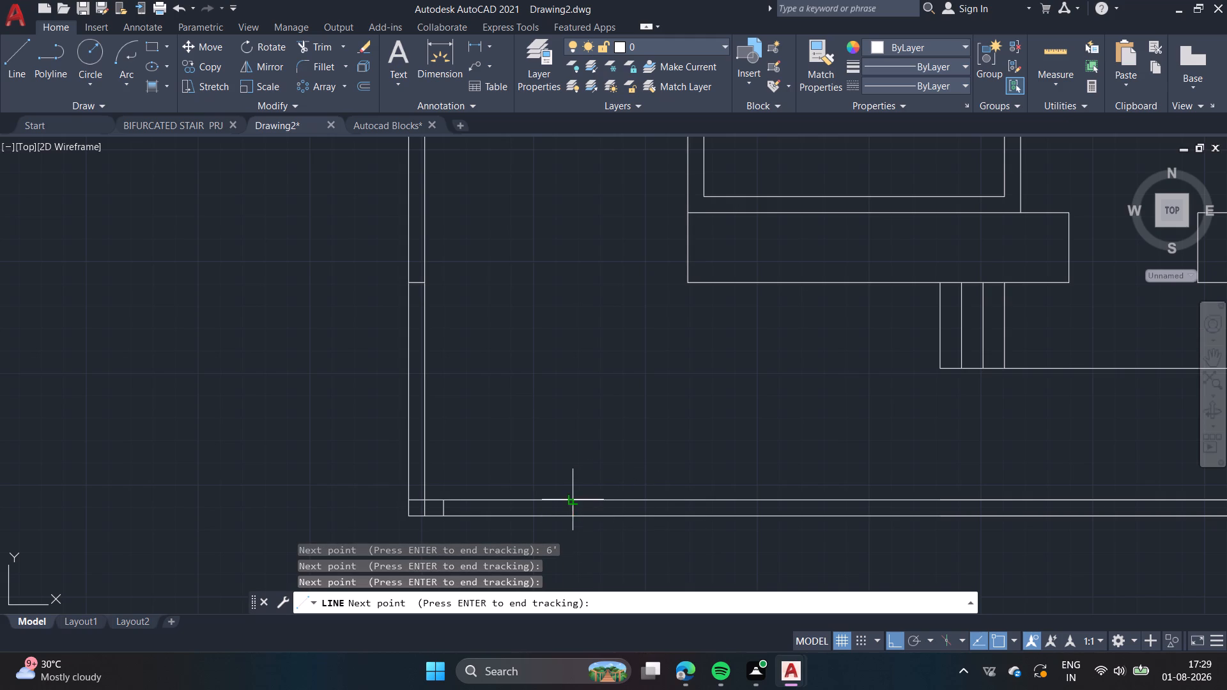
key("space")
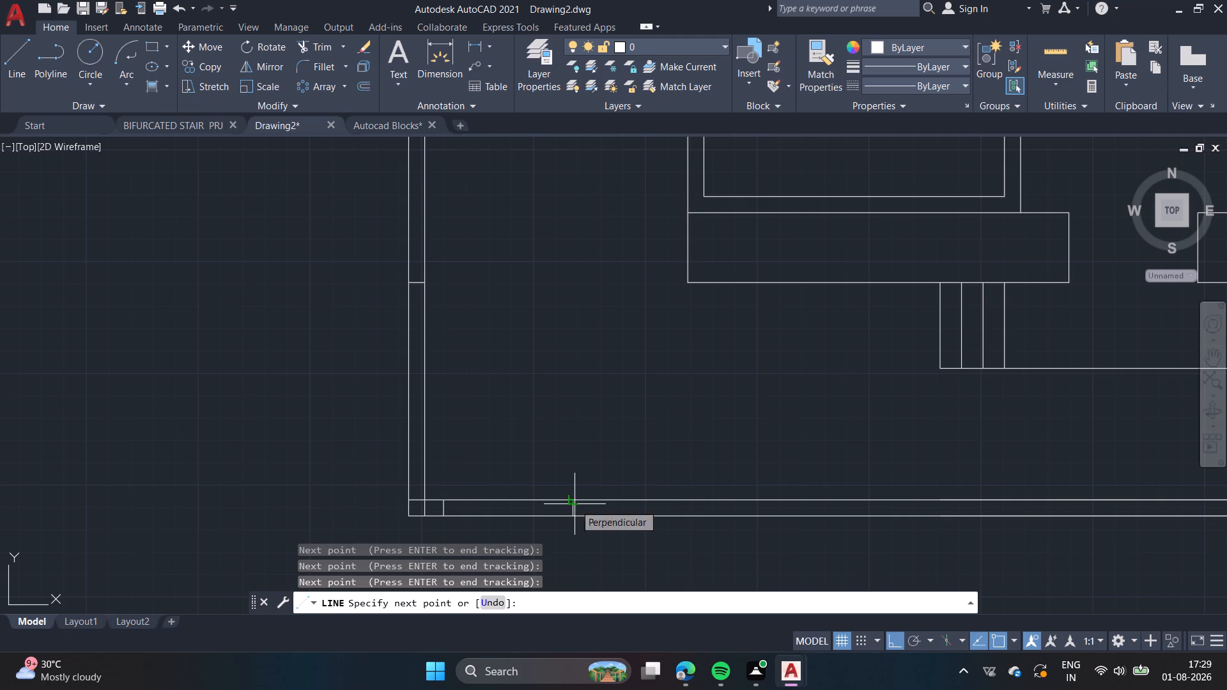
left_click(574, 497)
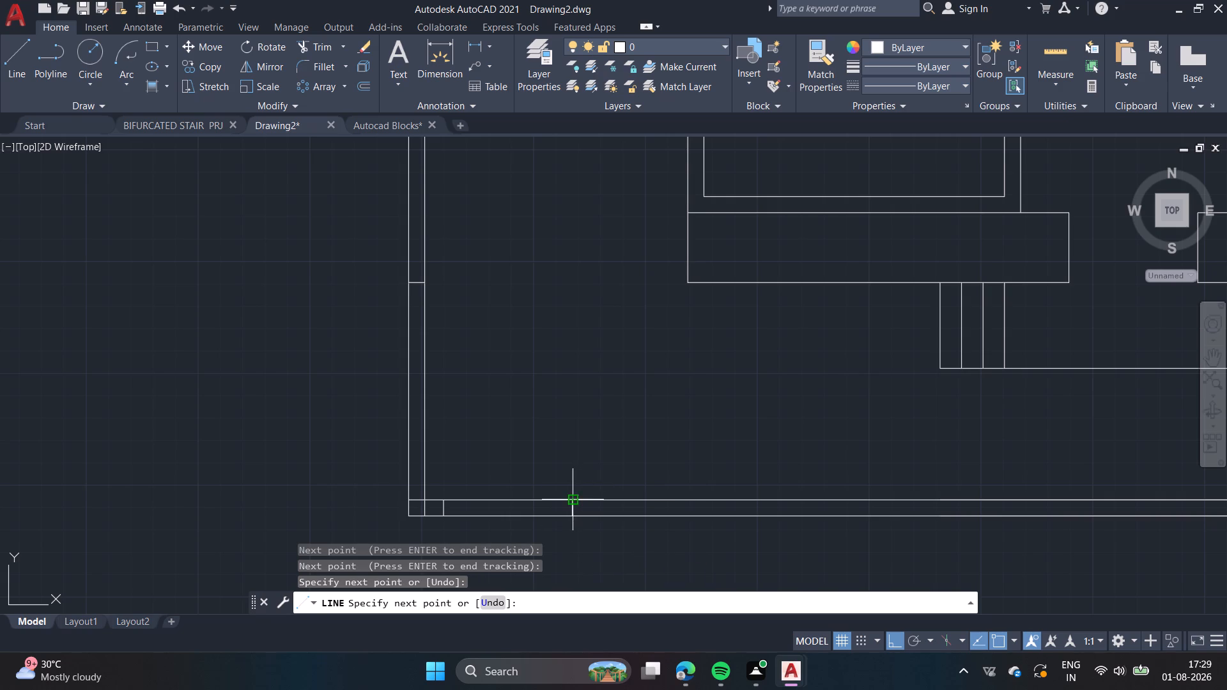
key("Escape")
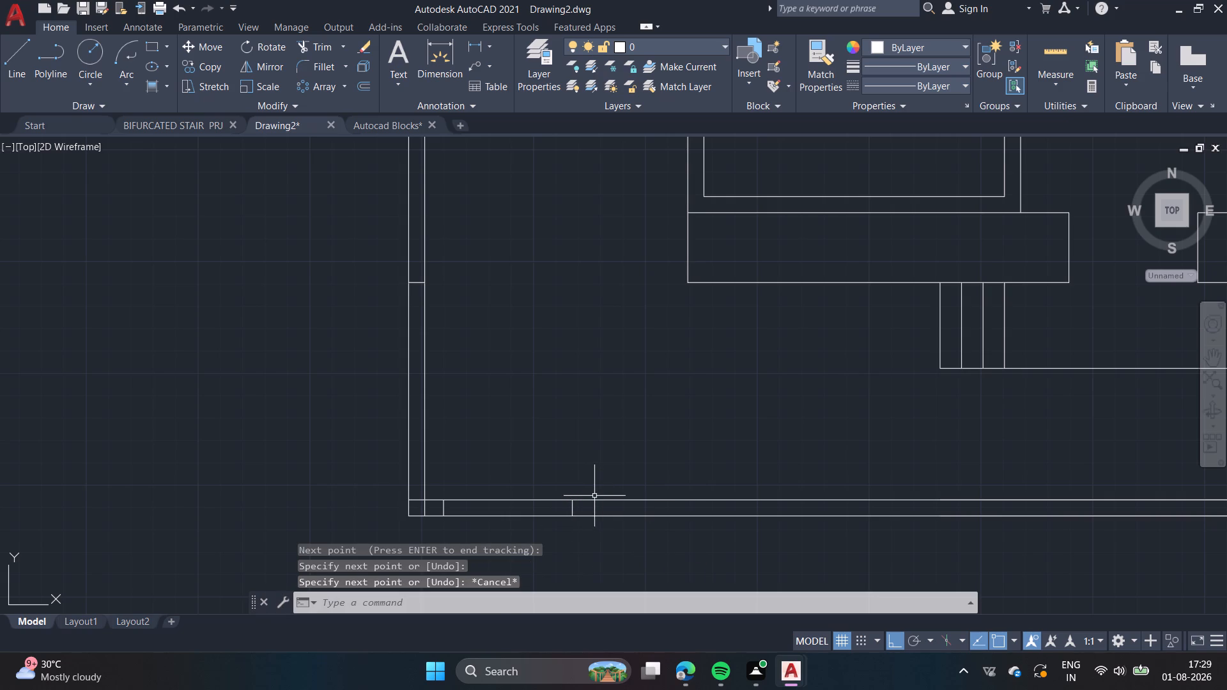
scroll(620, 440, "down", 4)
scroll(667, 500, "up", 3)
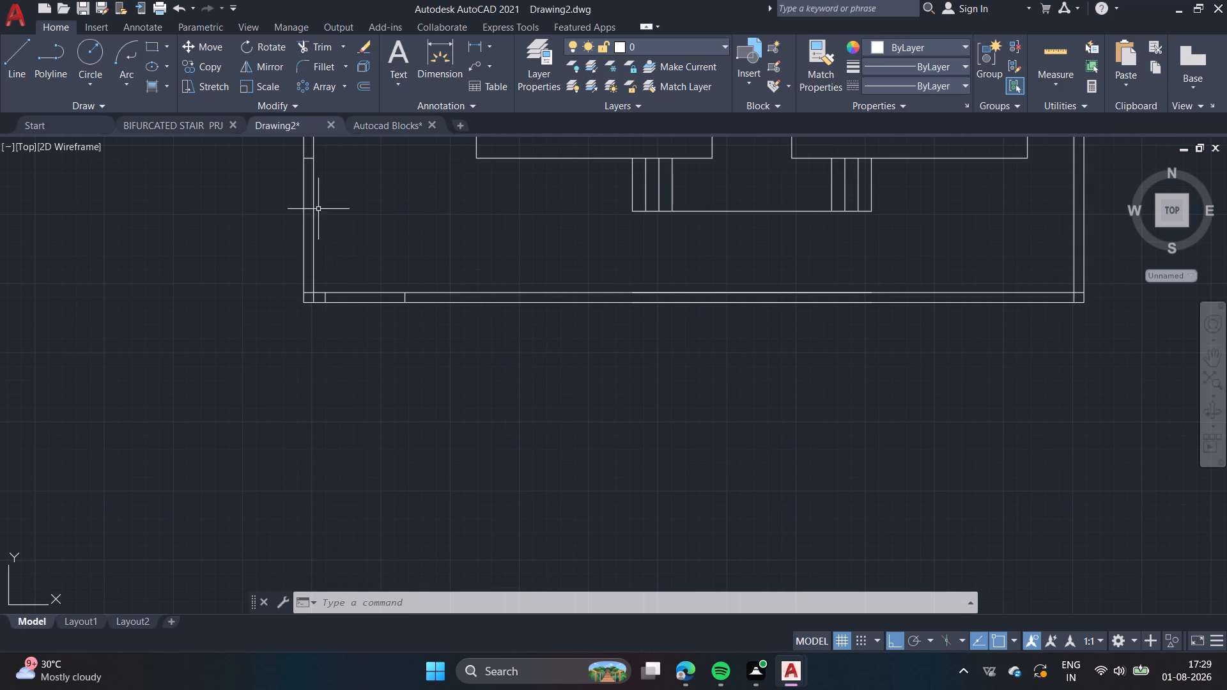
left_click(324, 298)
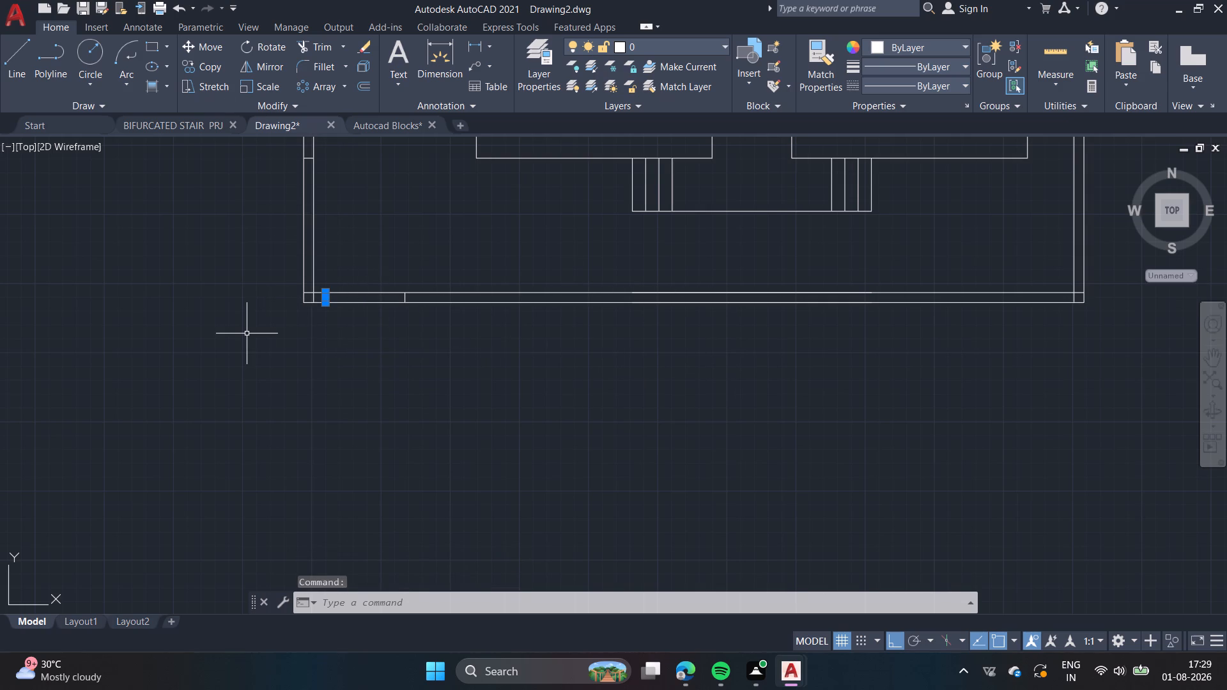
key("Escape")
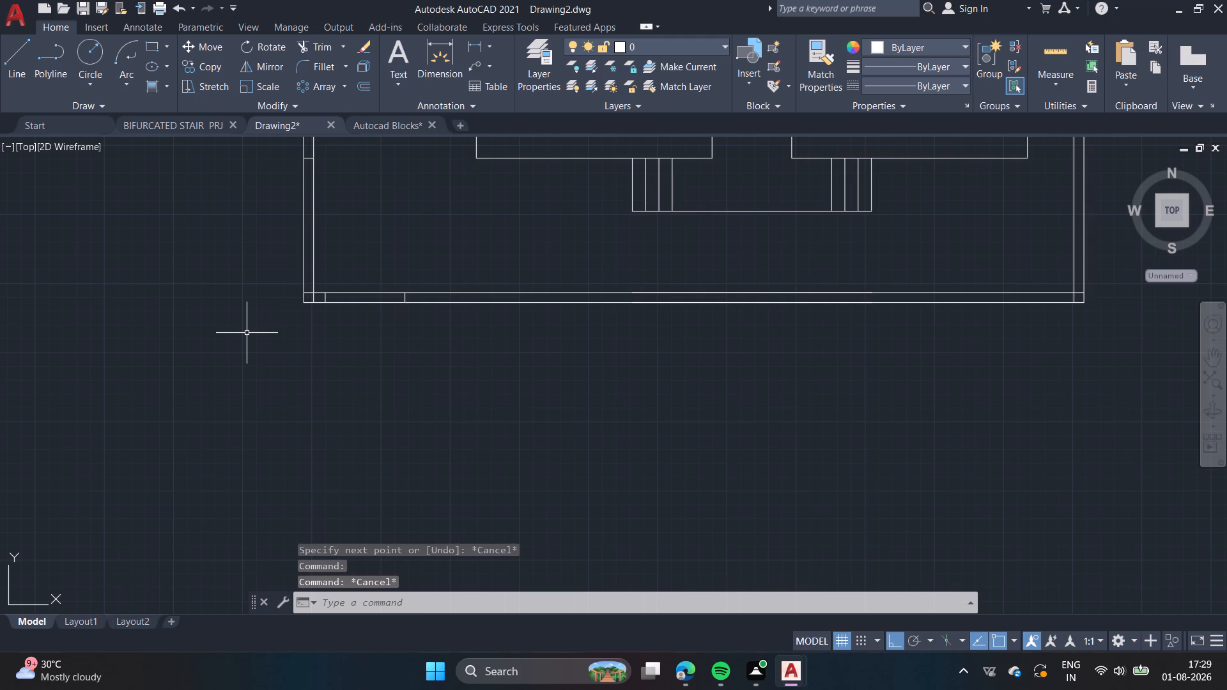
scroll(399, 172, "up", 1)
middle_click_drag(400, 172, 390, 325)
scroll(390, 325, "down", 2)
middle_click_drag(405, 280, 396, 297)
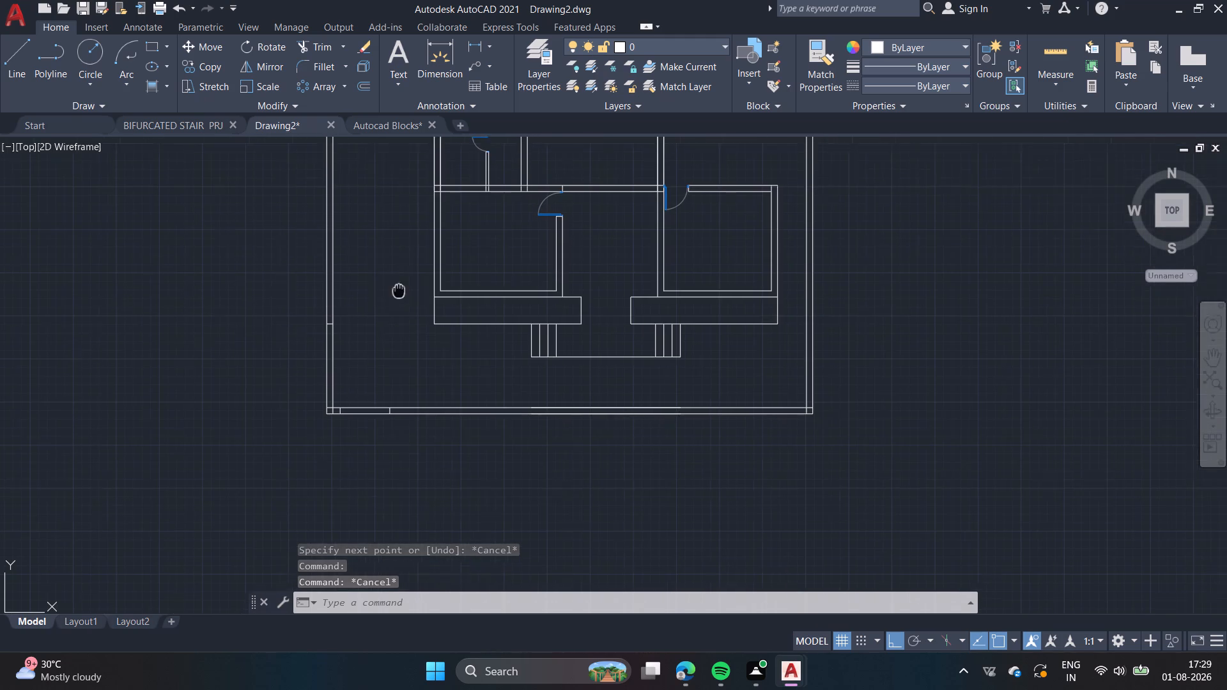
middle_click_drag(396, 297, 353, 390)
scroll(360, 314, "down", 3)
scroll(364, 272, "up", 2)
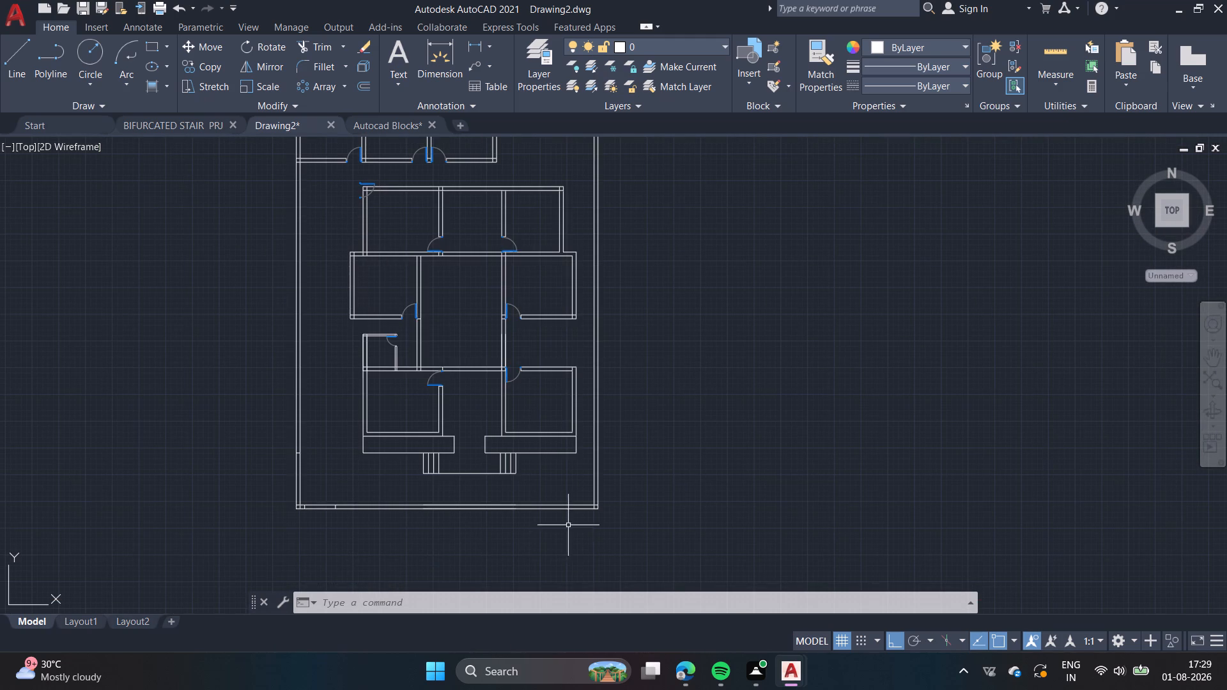
Copy the double door block with red swing arcs and blue-green leaves from the Autocad Blocks drawing.
left_click(390, 125)
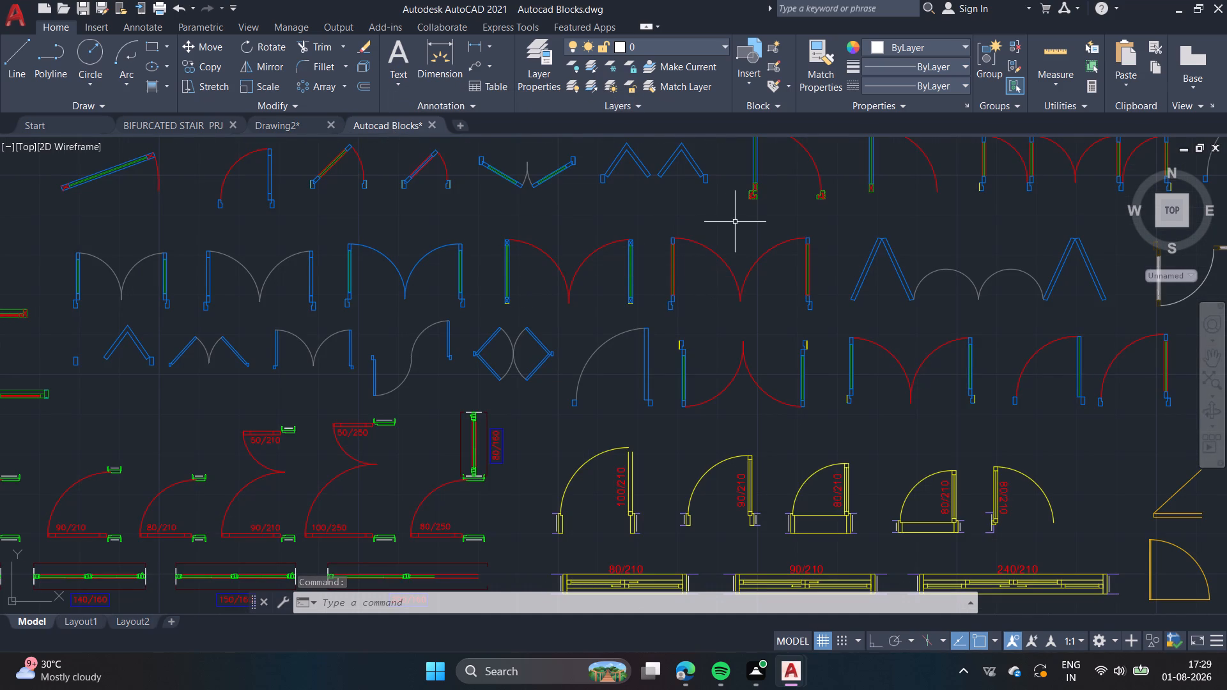
scroll(734, 222, "down", 1)
scroll(816, 330, "up", 1)
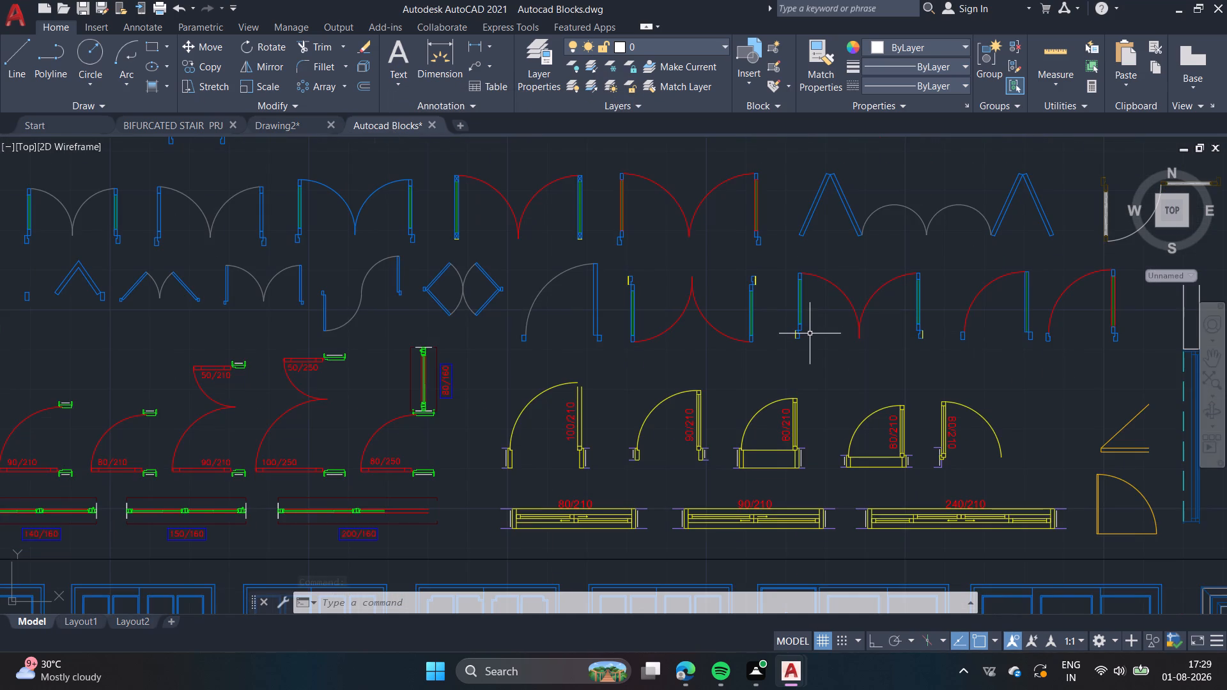
left_click(798, 332)
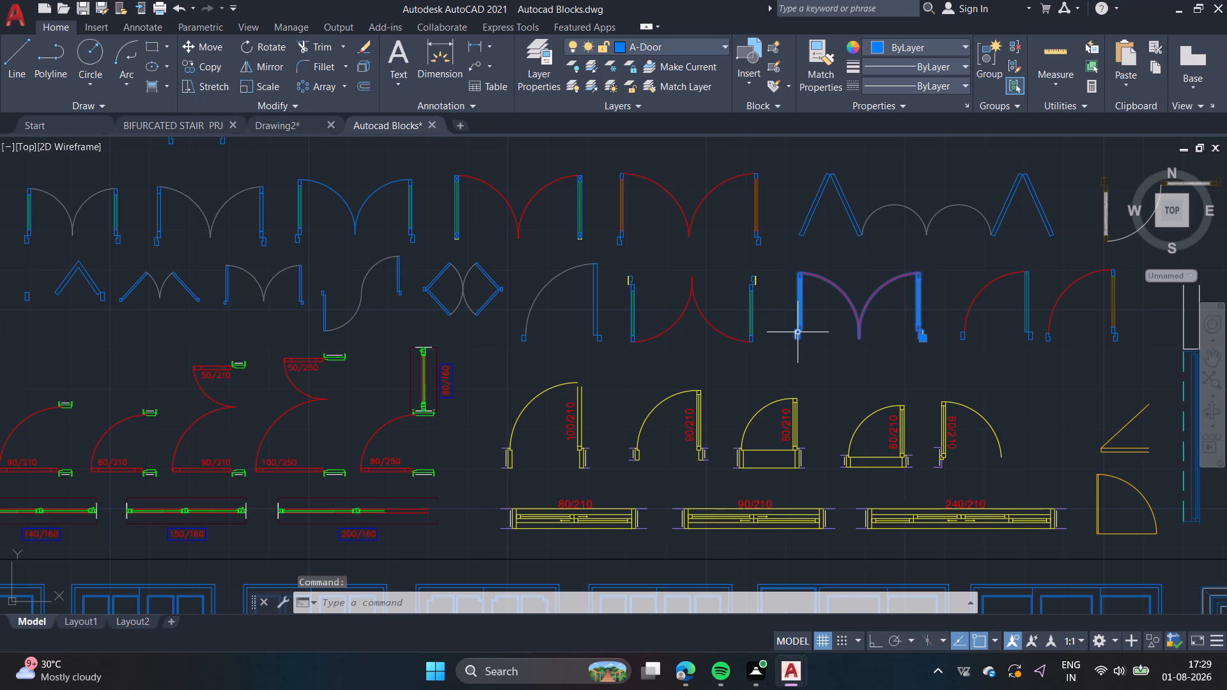
key("ctrl+c")
Paste the copied double door into Drawing2 just above the gate opening in the bottom compound wall.
left_click(306, 120)
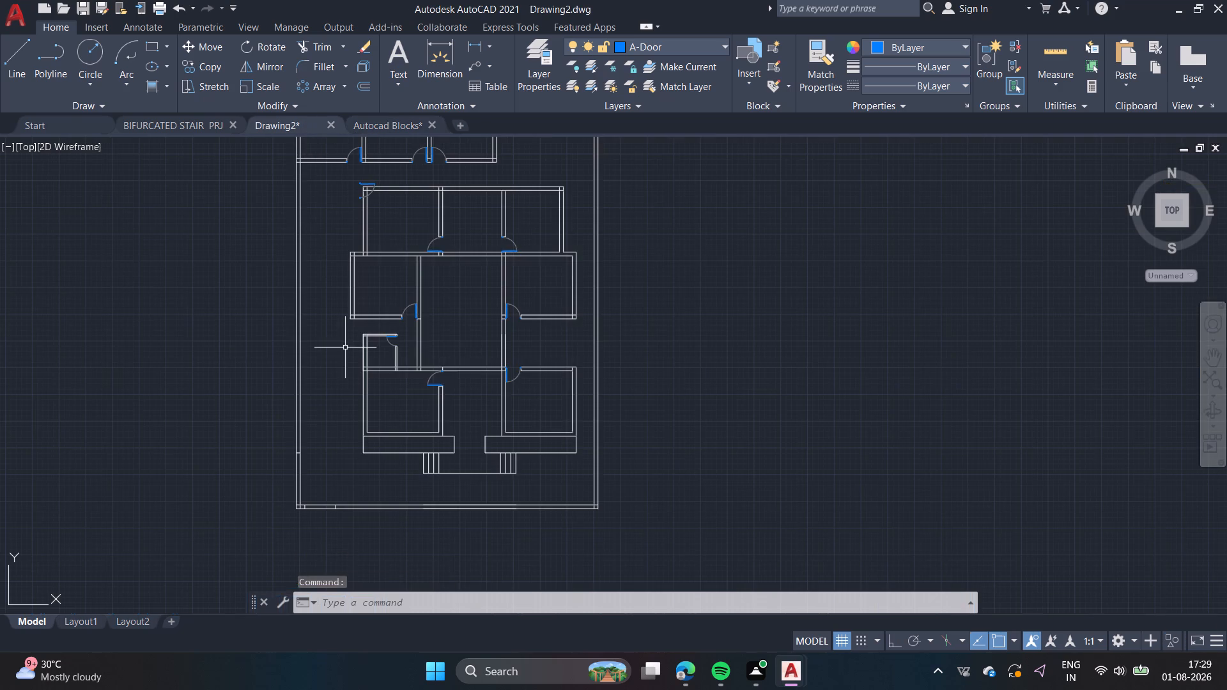
scroll(334, 499, "up", 4)
middle_click_drag(296, 523, 387, 404)
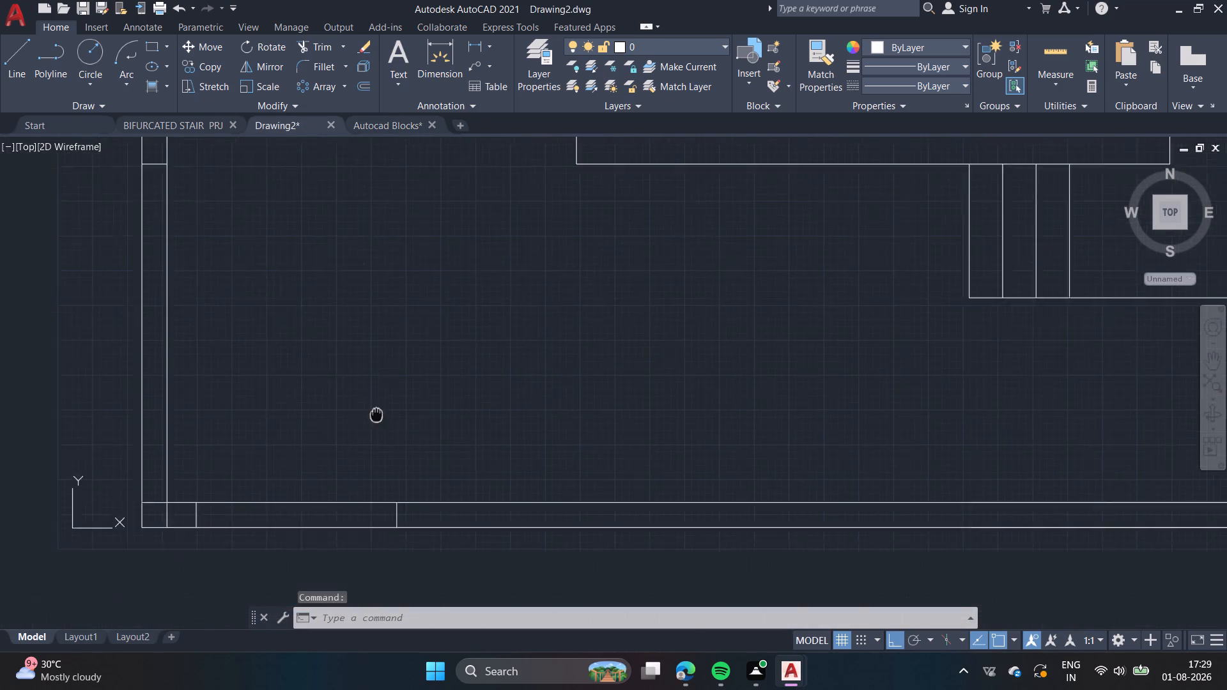
middle_click_drag(387, 404, 396, 399)
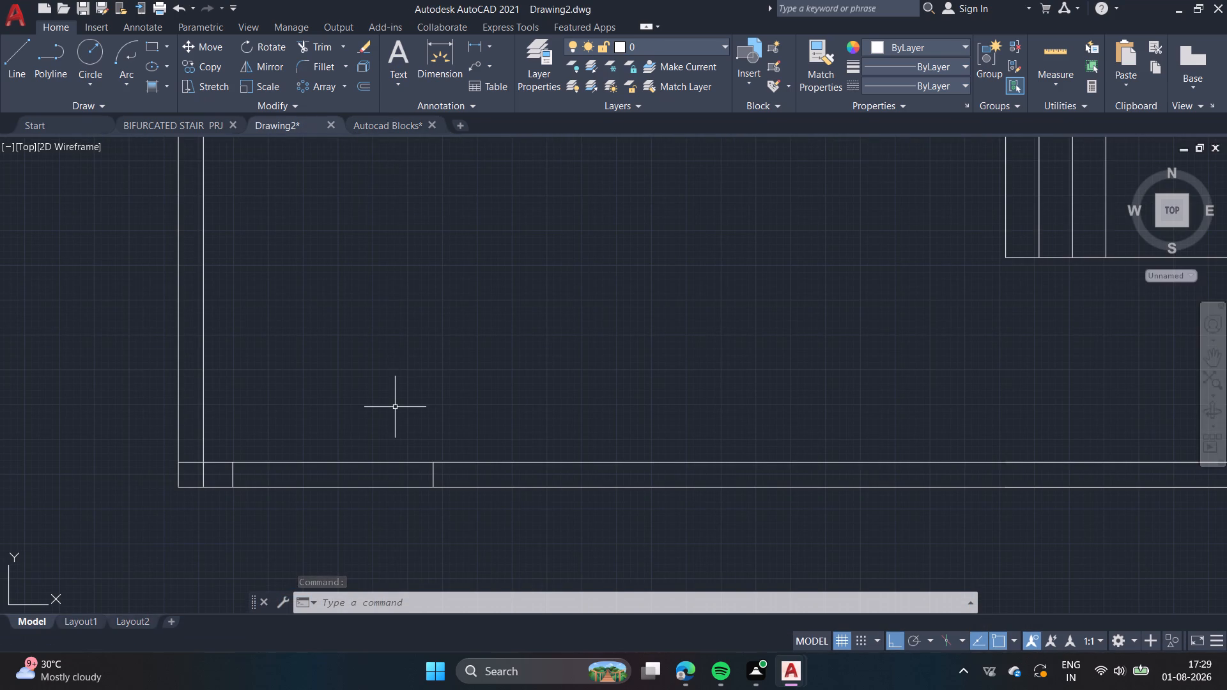
key("ctrl+v")
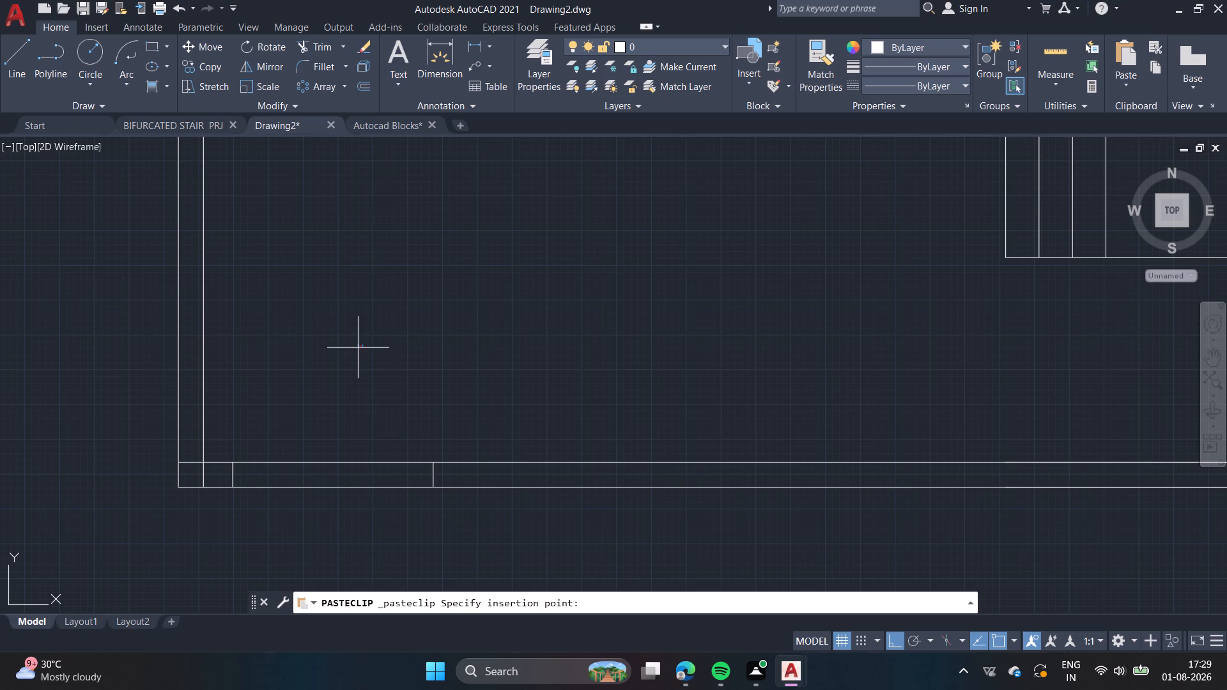
left_click(318, 446)
Scale the tiny pasted double door up freehand from its lower-left frame corner until slightly narrower than the 6' gate opening.
scroll(307, 454, "up", 4)
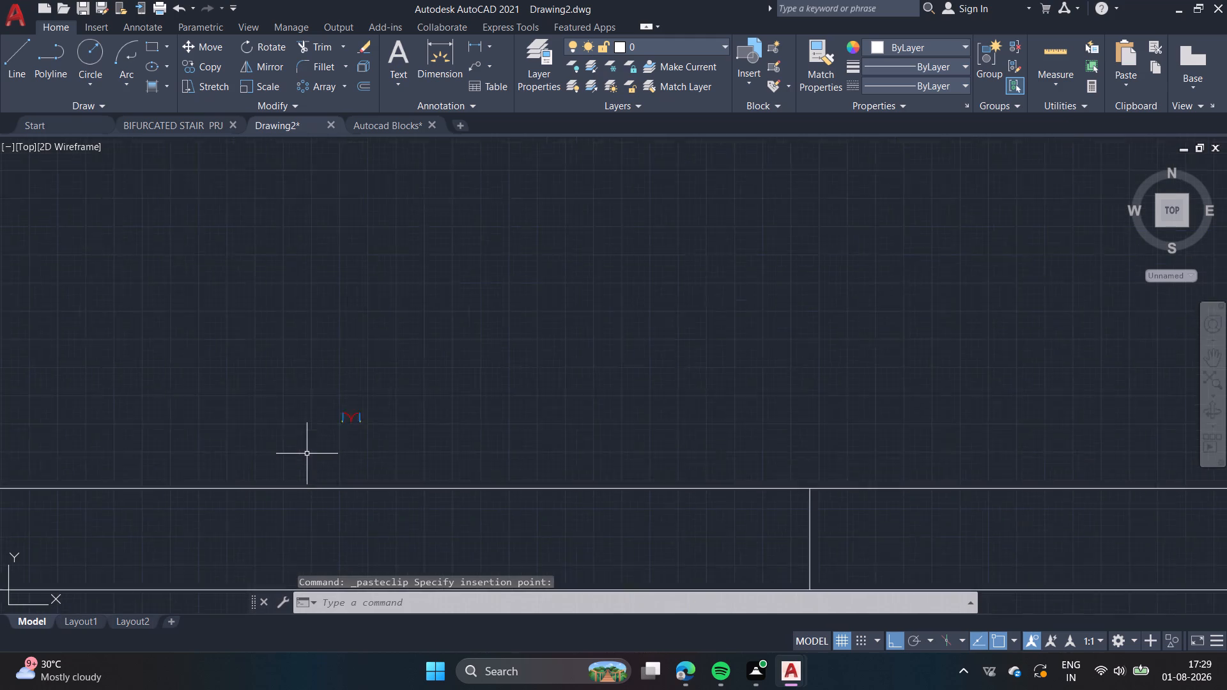
scroll(307, 454, "up", 1)
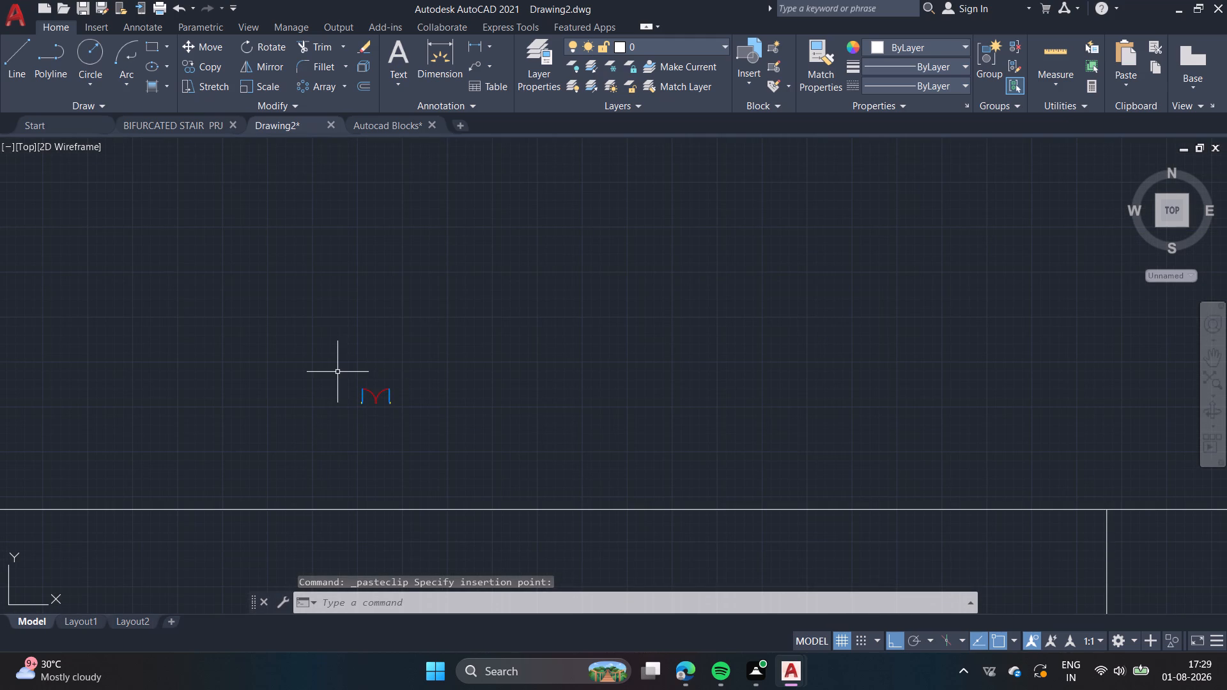
type("sc")
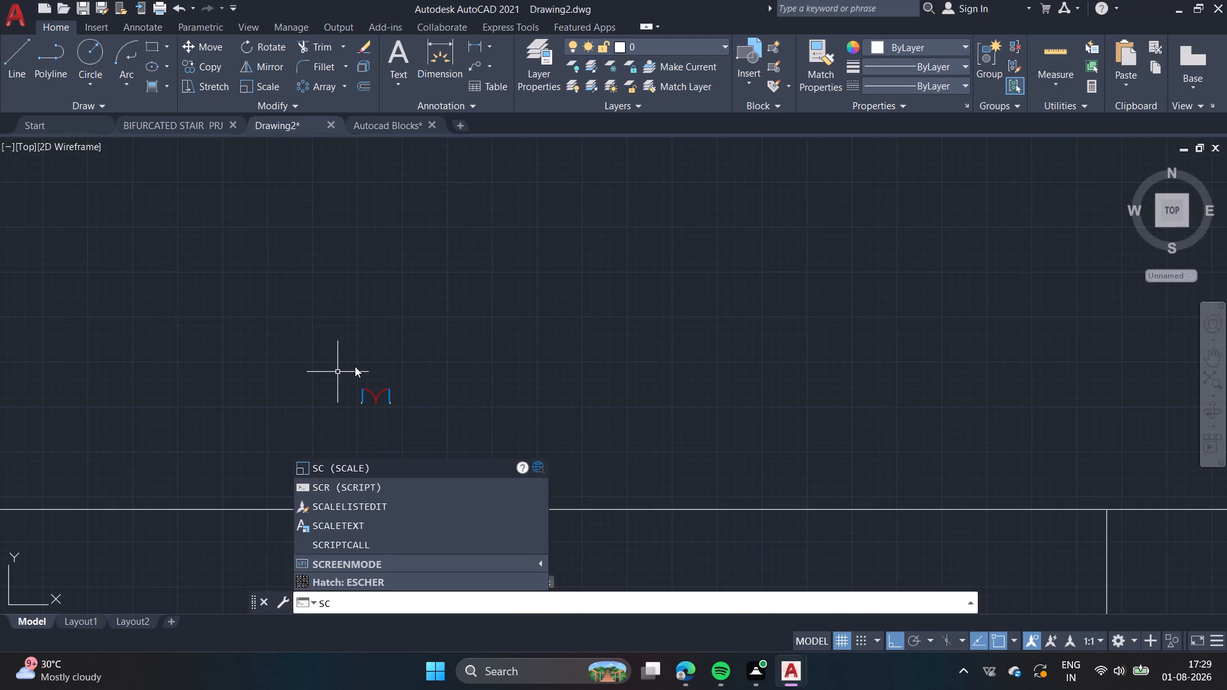
left_click(360, 468)
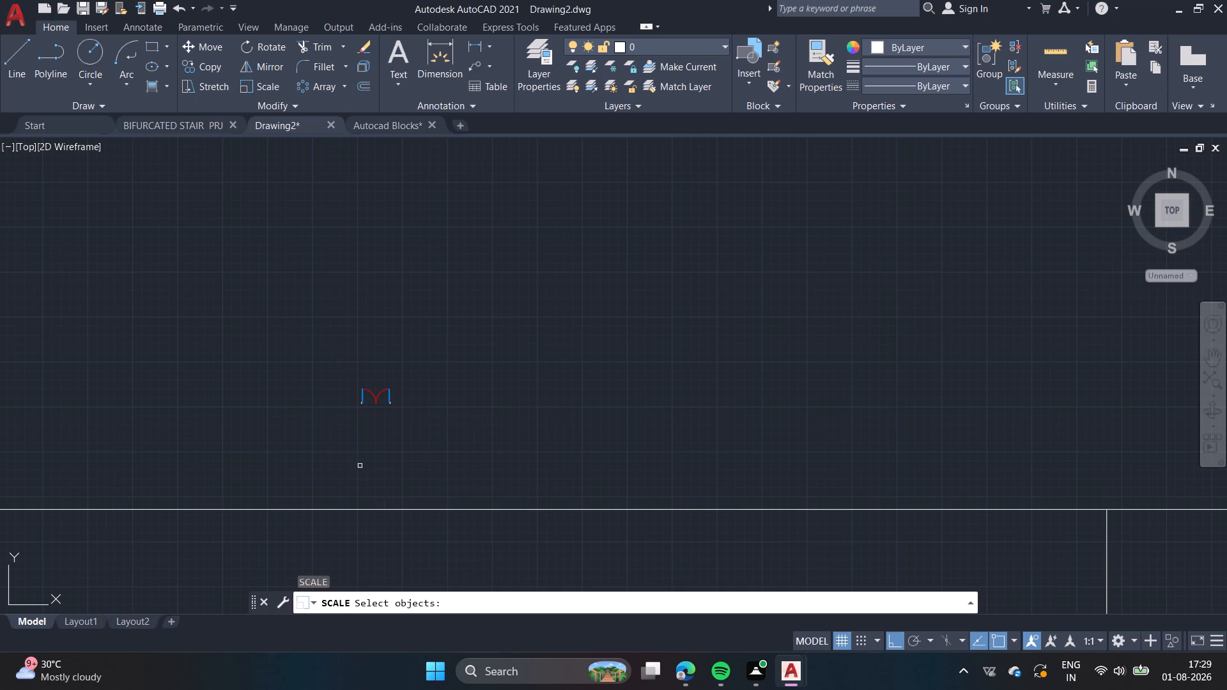
left_click(364, 404)
left_click_drag(360, 404, 325, 413)
scroll(403, 401, "up", 3)
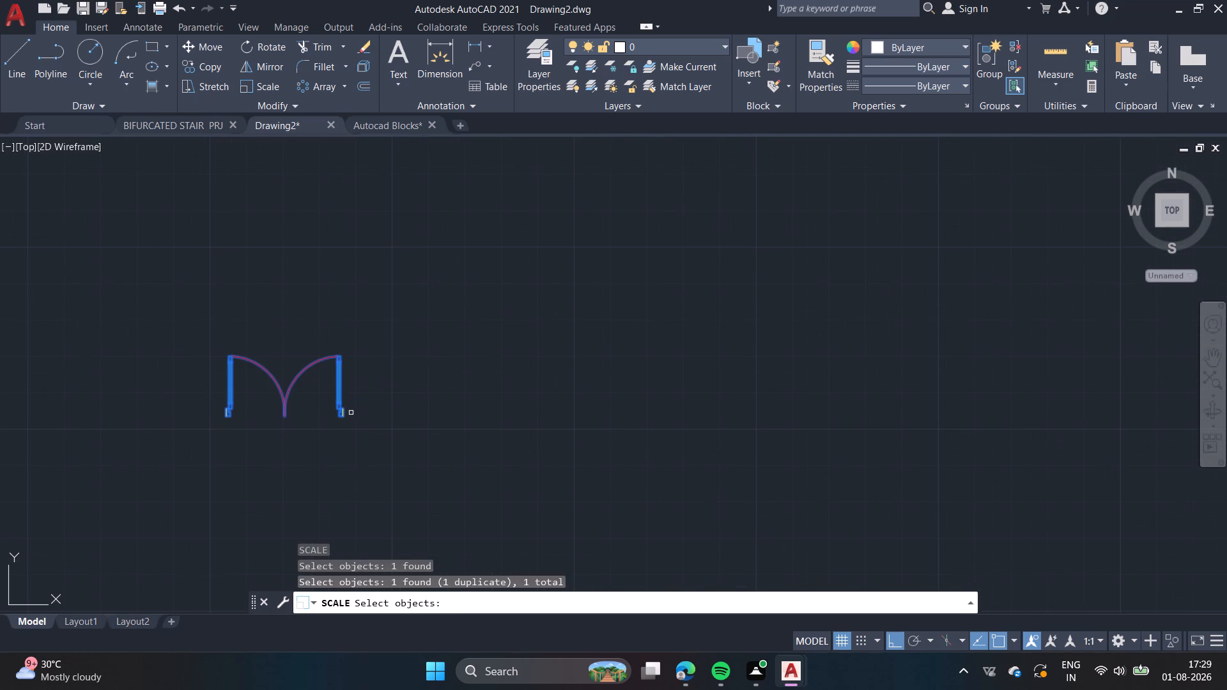
left_click(344, 416)
left_click_drag(342, 415, 362, 429)
scroll(235, 421, "up", 4)
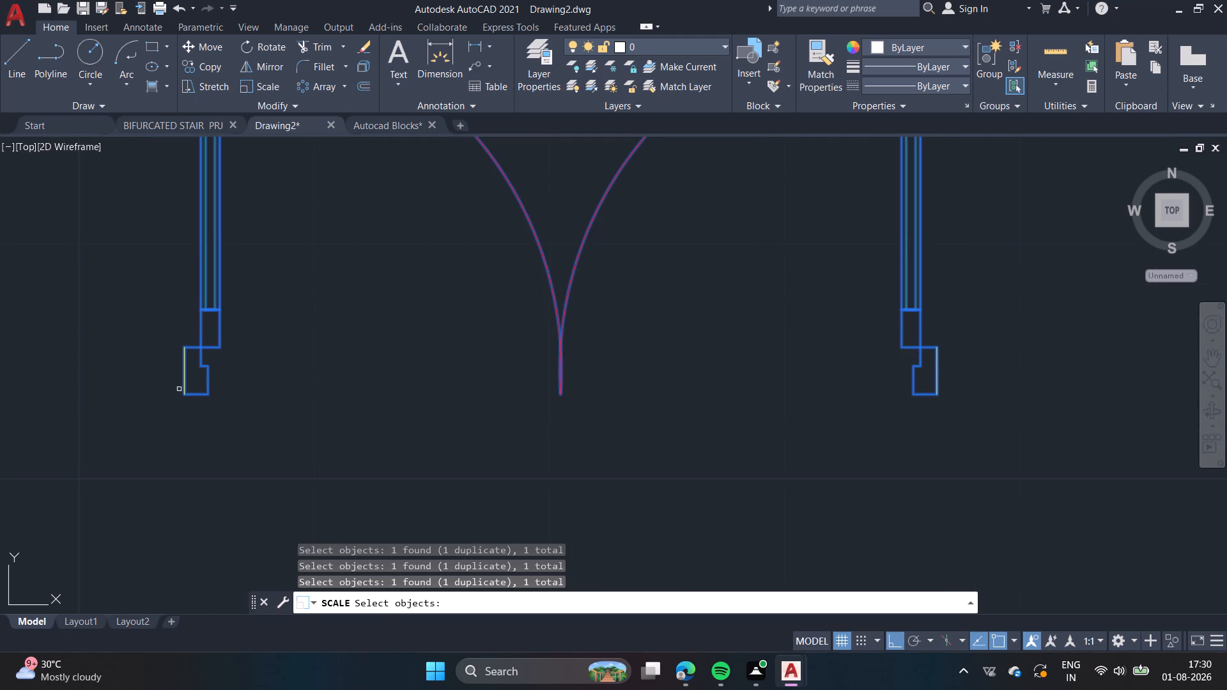
left_click(181, 394)
left_click(184, 394)
scroll(153, 414, "down", 2)
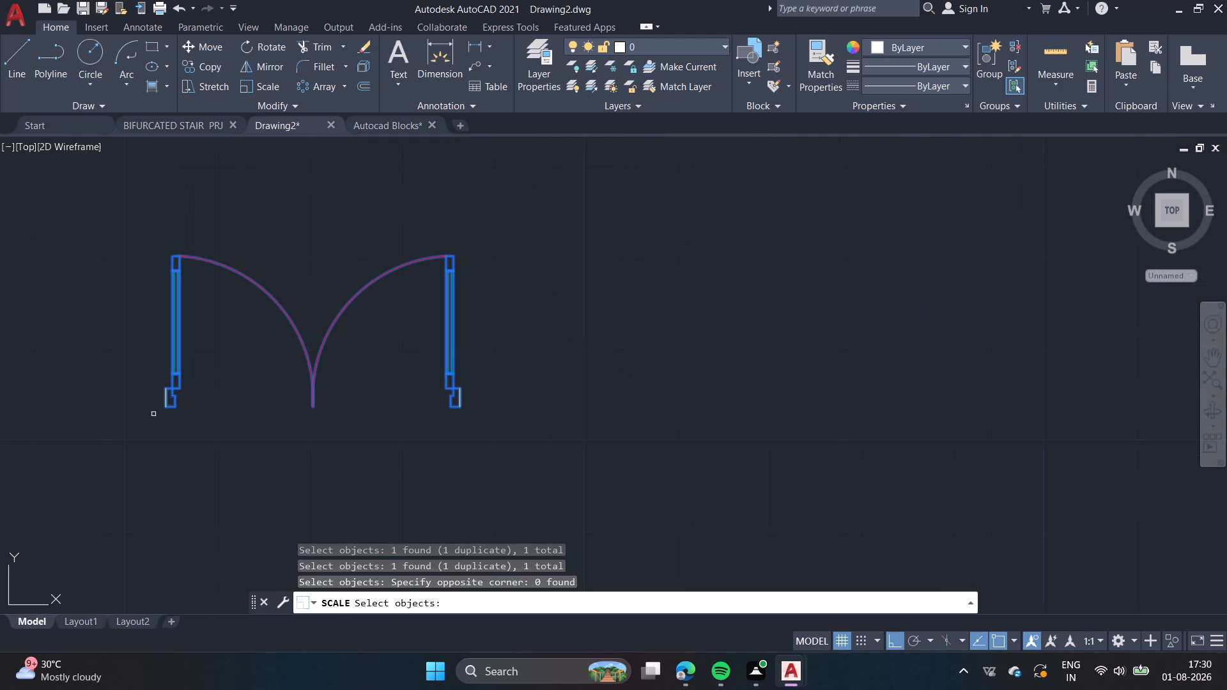
key("Return")
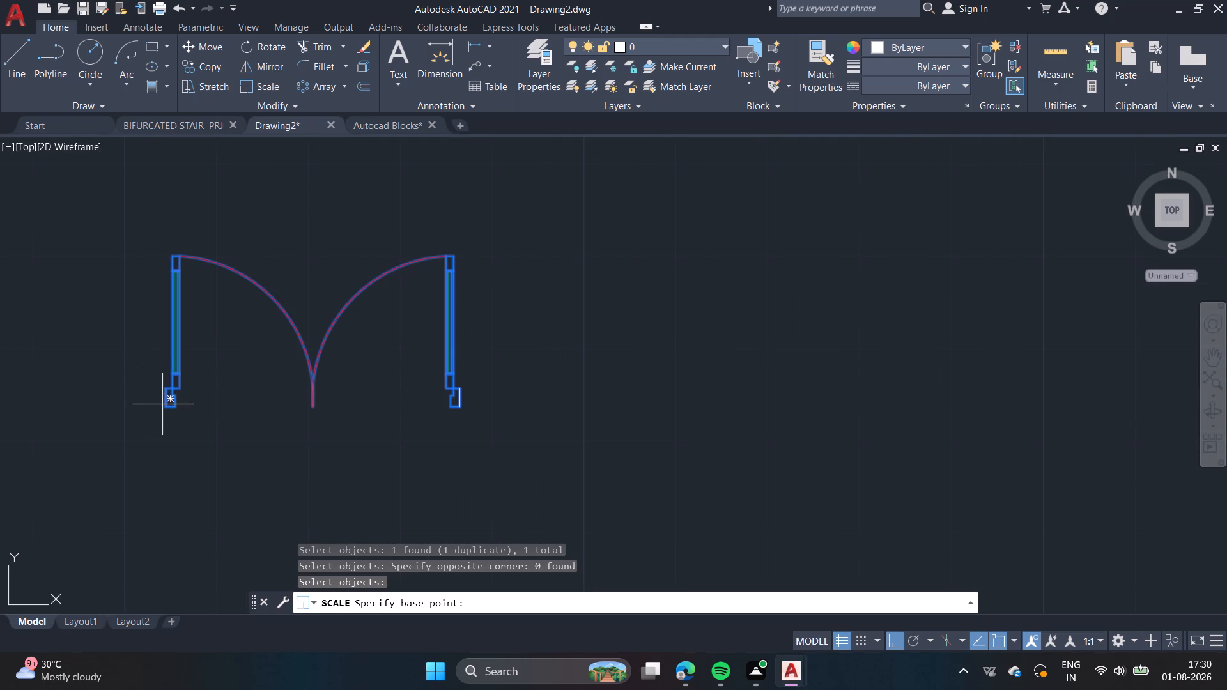
left_click(164, 405)
scroll(142, 415, "down", 1)
scroll(6, 472, "down", 2)
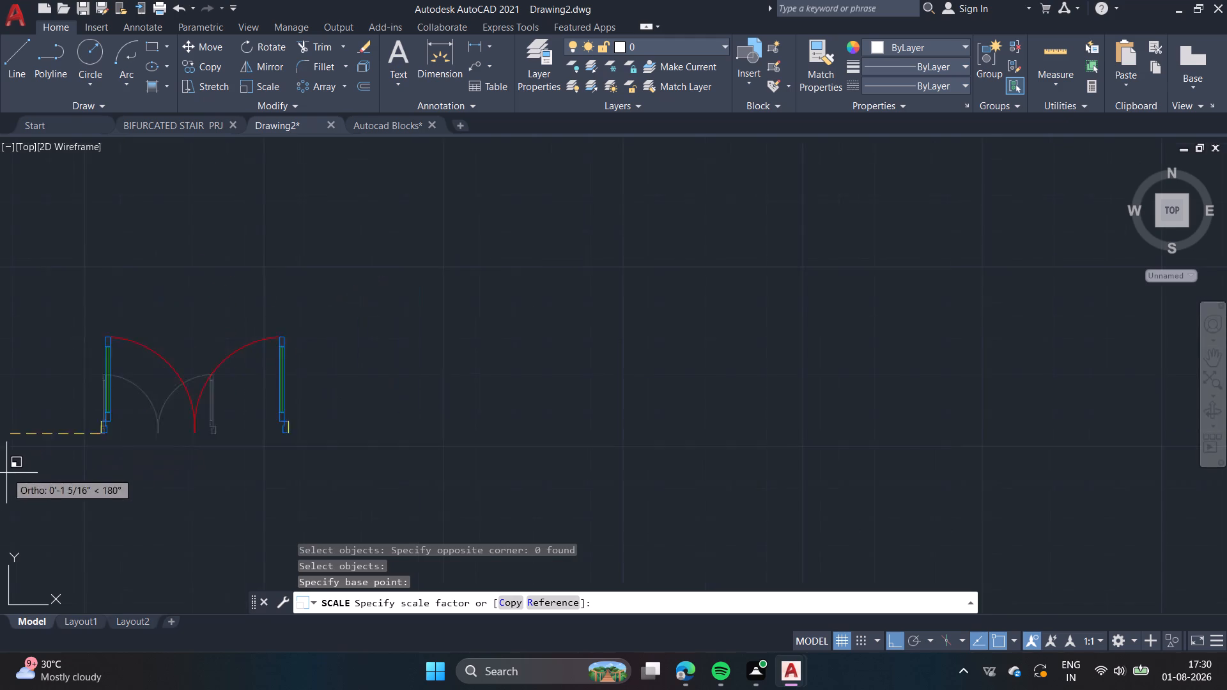
scroll(6, 473, "down", 2)
scroll(70, 478, "down", 1)
middle_click_drag(71, 478, 501, 362)
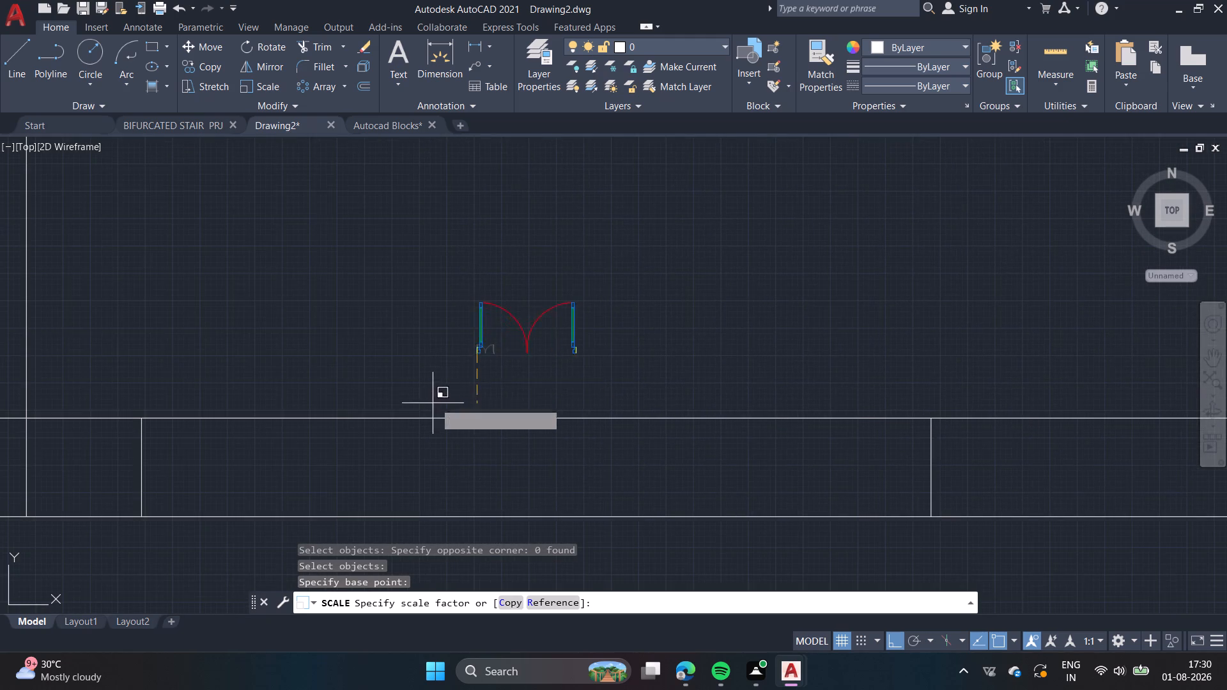
scroll(431, 404, "down", 2)
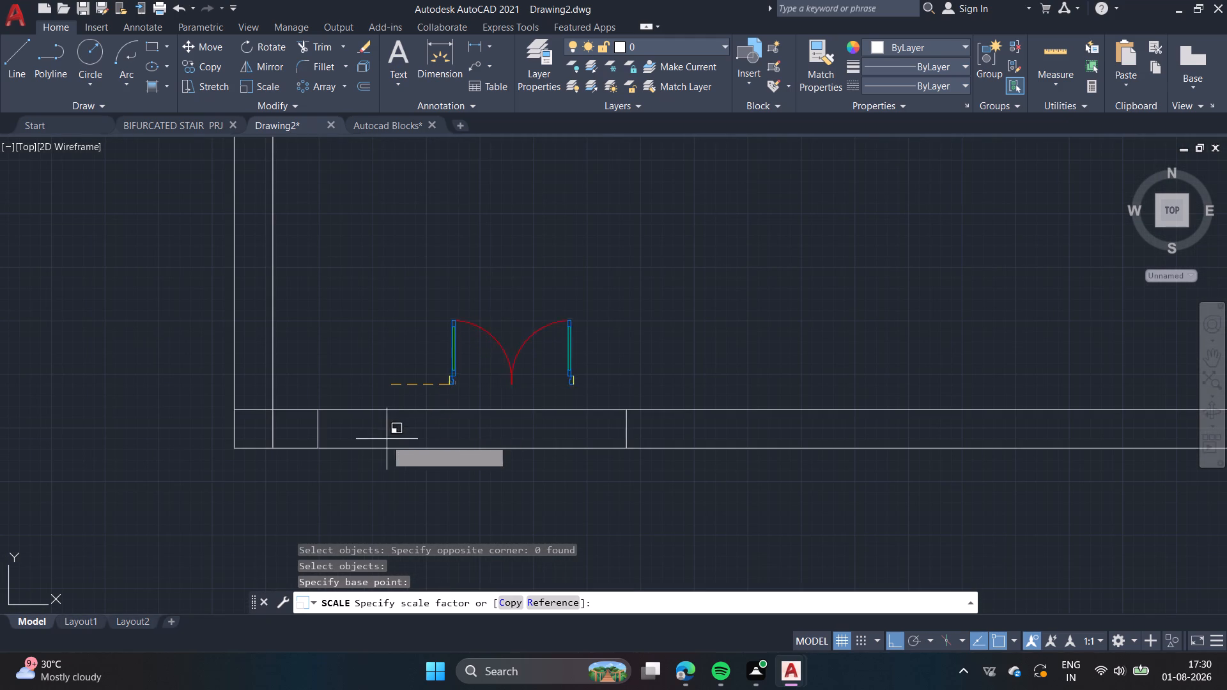
left_click(320, 463)
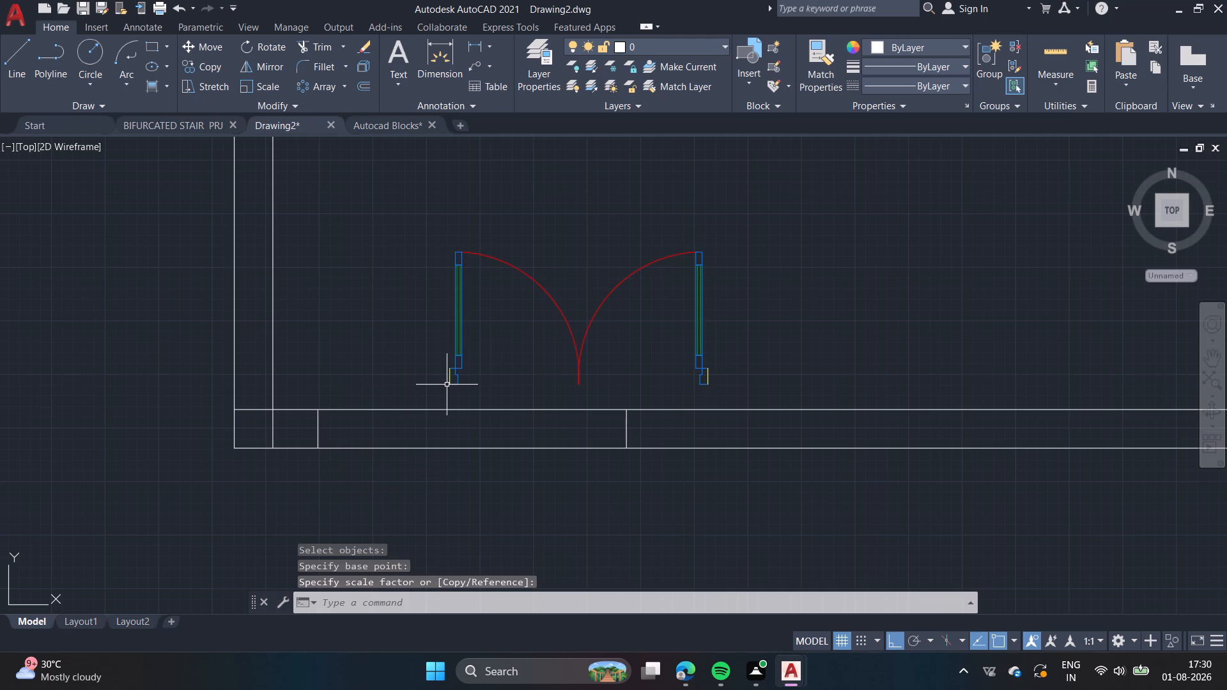
Move the double door by its lower-left frame corner to the bottom end of the gate opening's left jamb line.
left_click(450, 384)
left_click(204, 52)
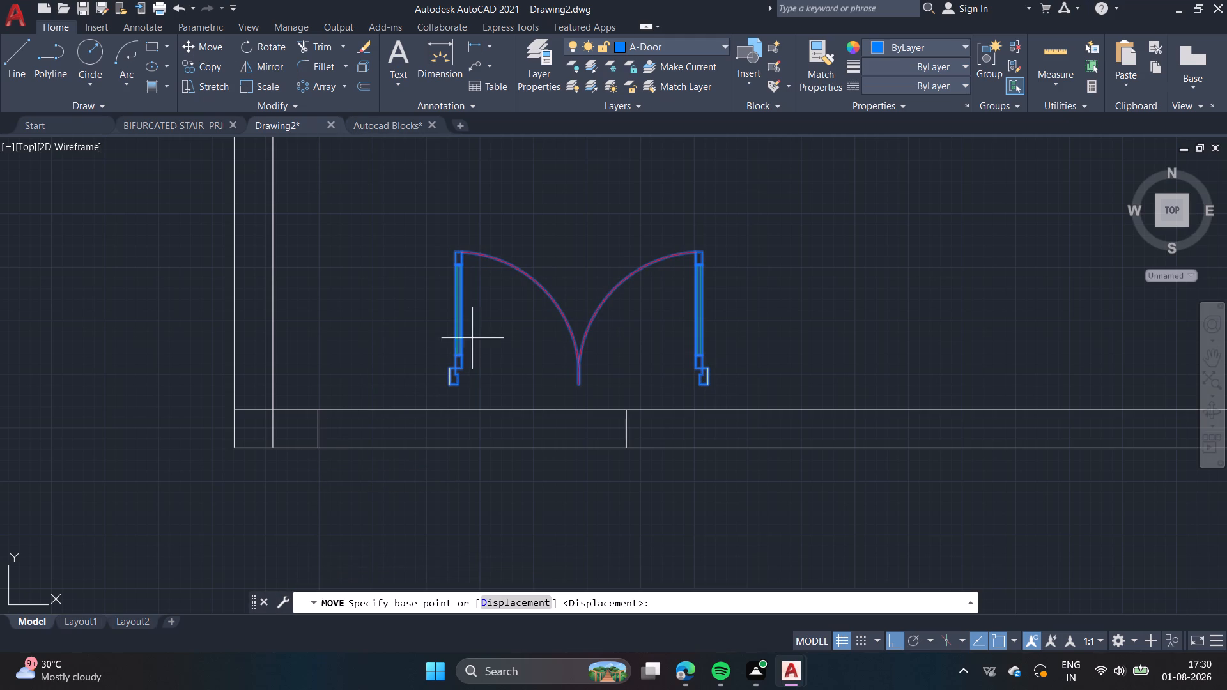
scroll(428, 386, "up", 4)
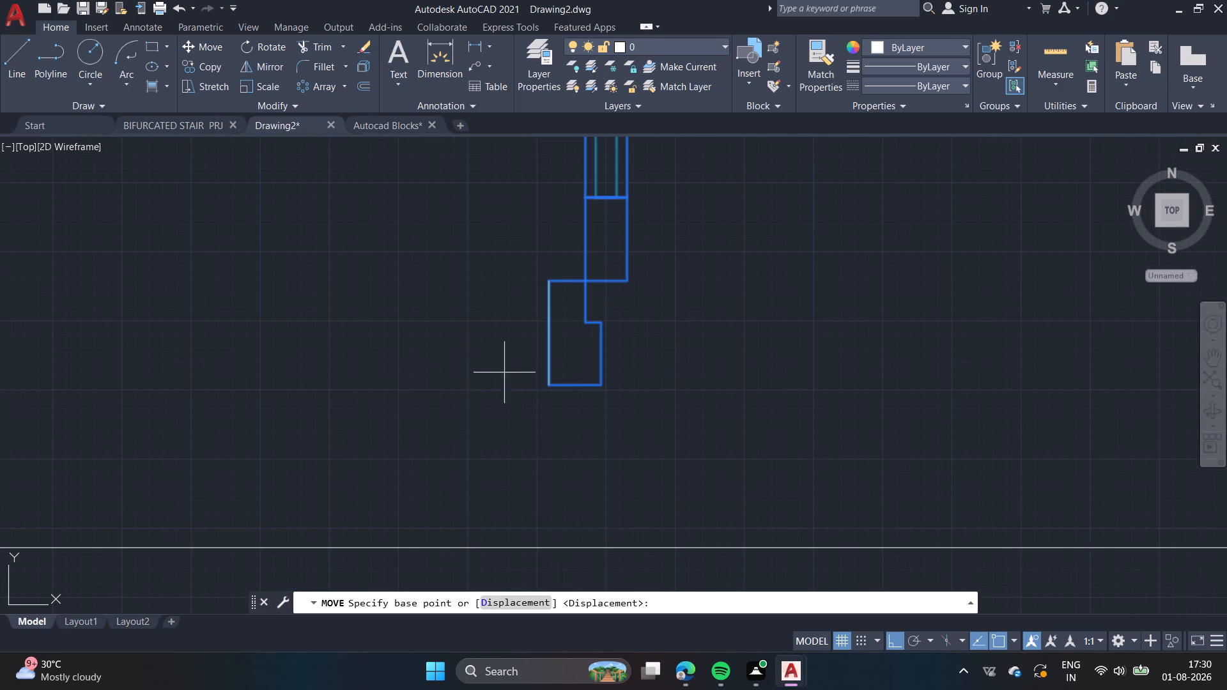
left_click(547, 386)
scroll(464, 434, "down", 3)
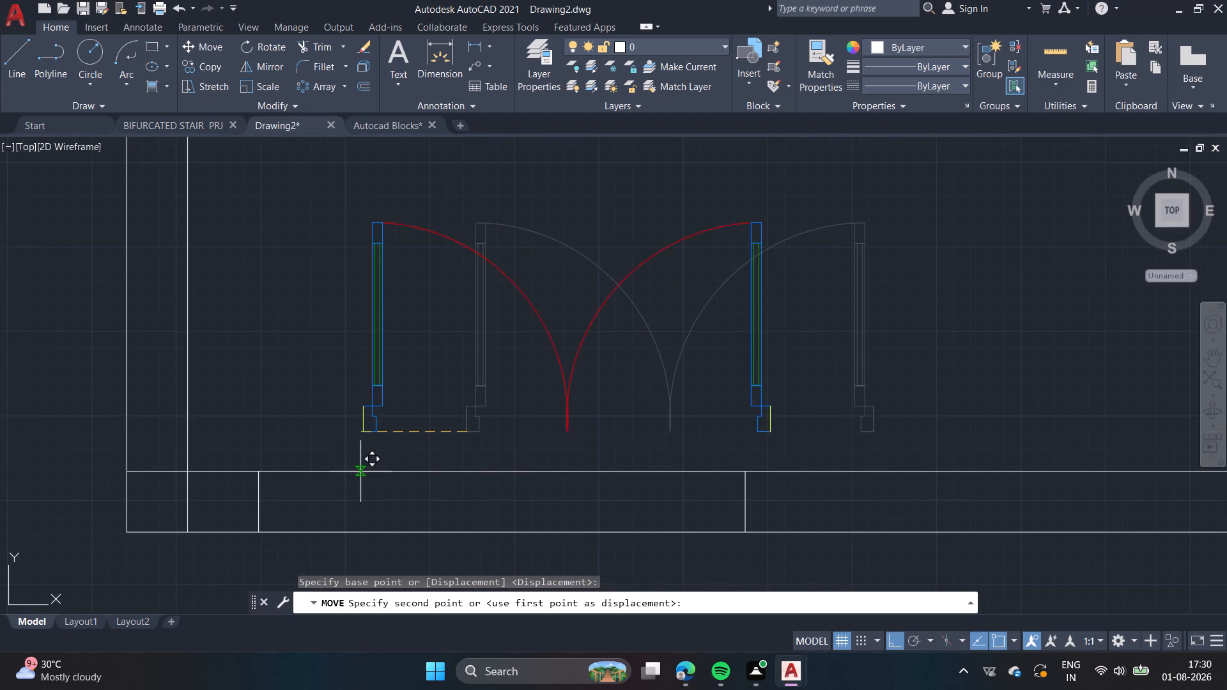
left_click(261, 534)
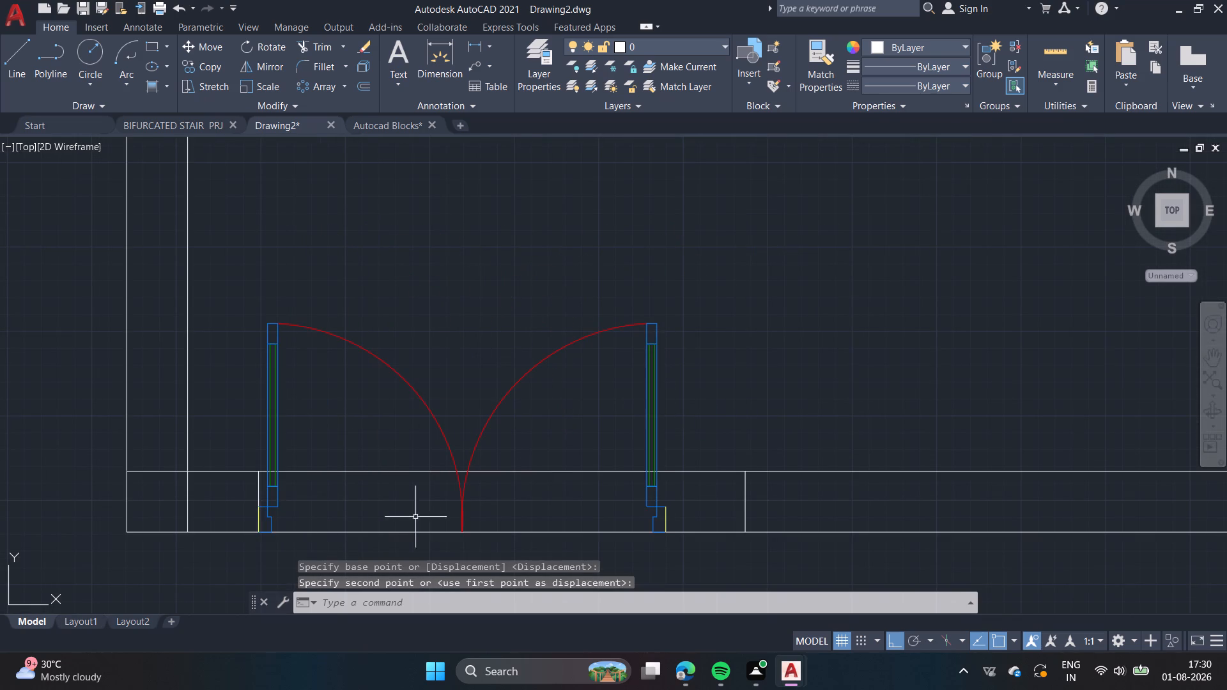
Scale the double door from its lower-left frame corner until its right frame meets the gate opening's right jamb line.
type("sc")
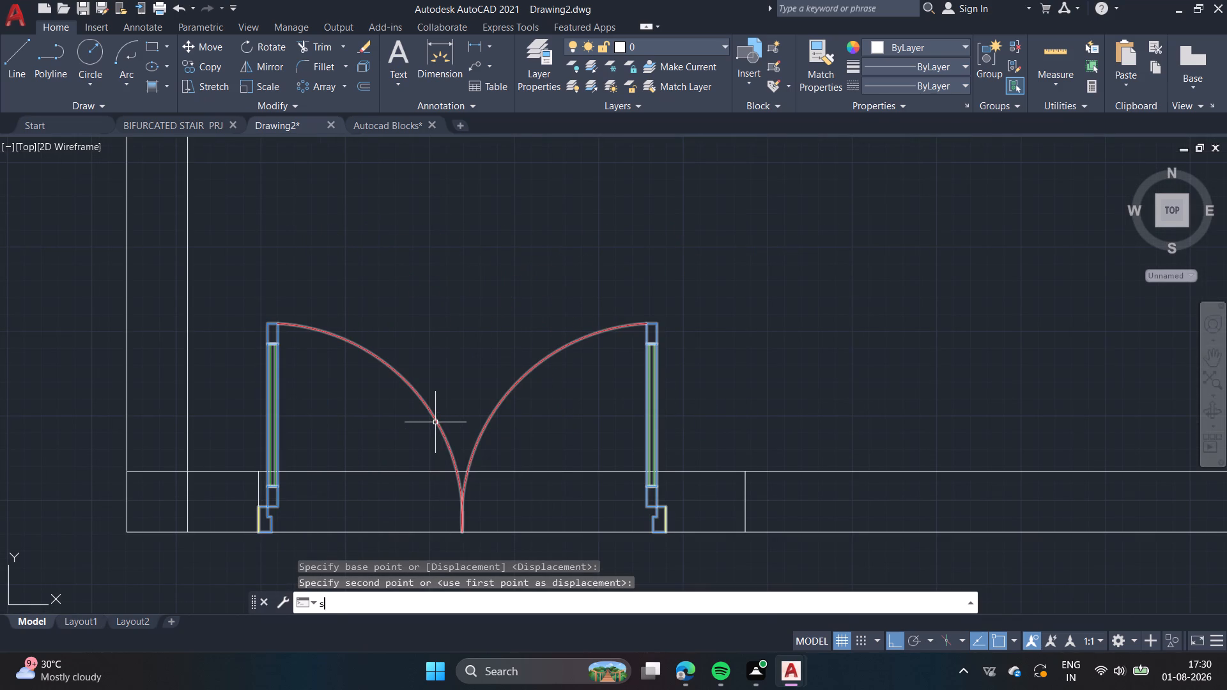
left_click(376, 470)
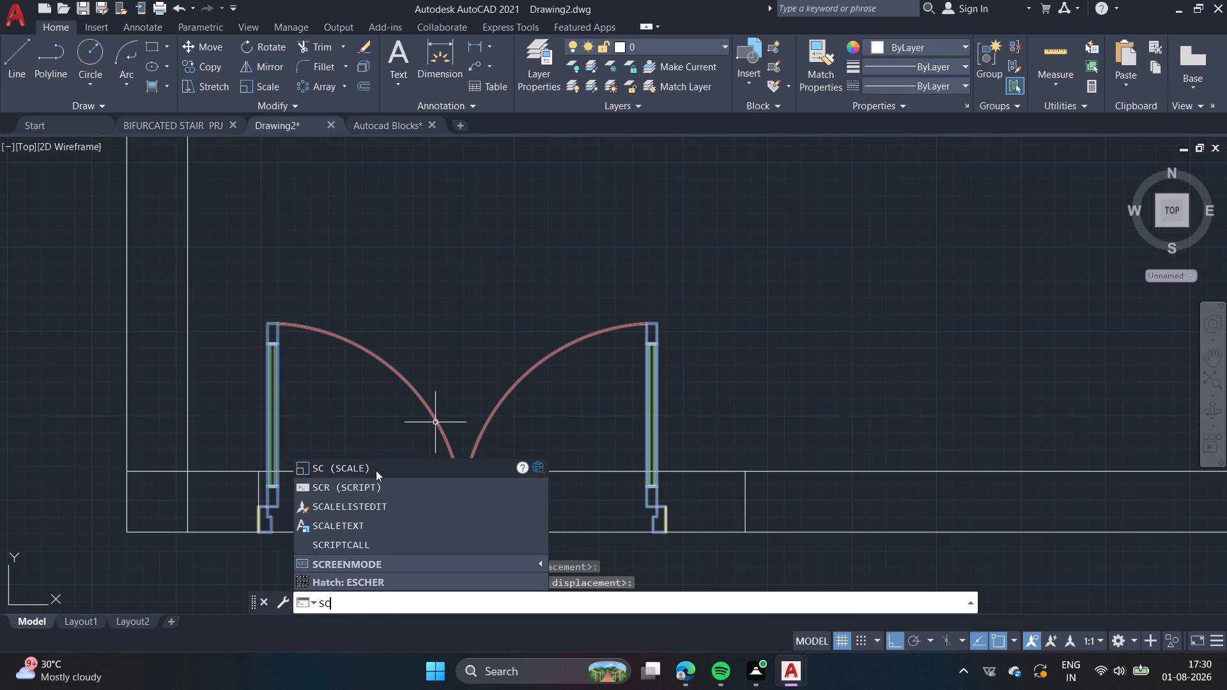
left_click(447, 448)
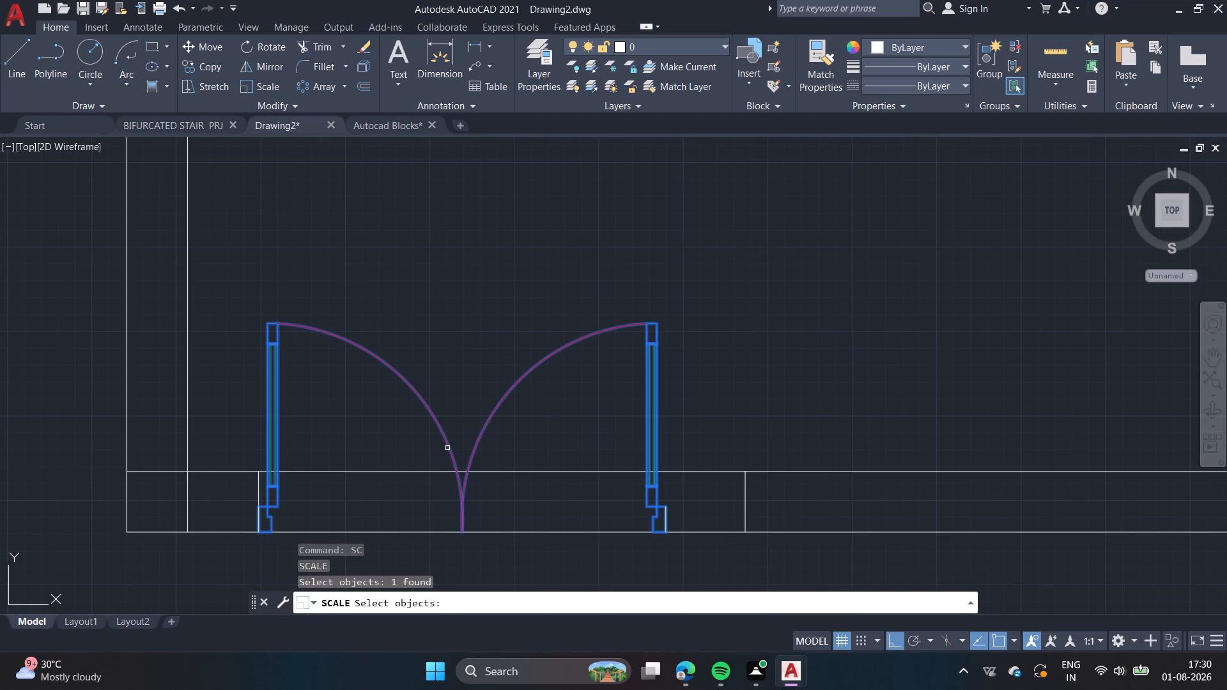
key("Return")
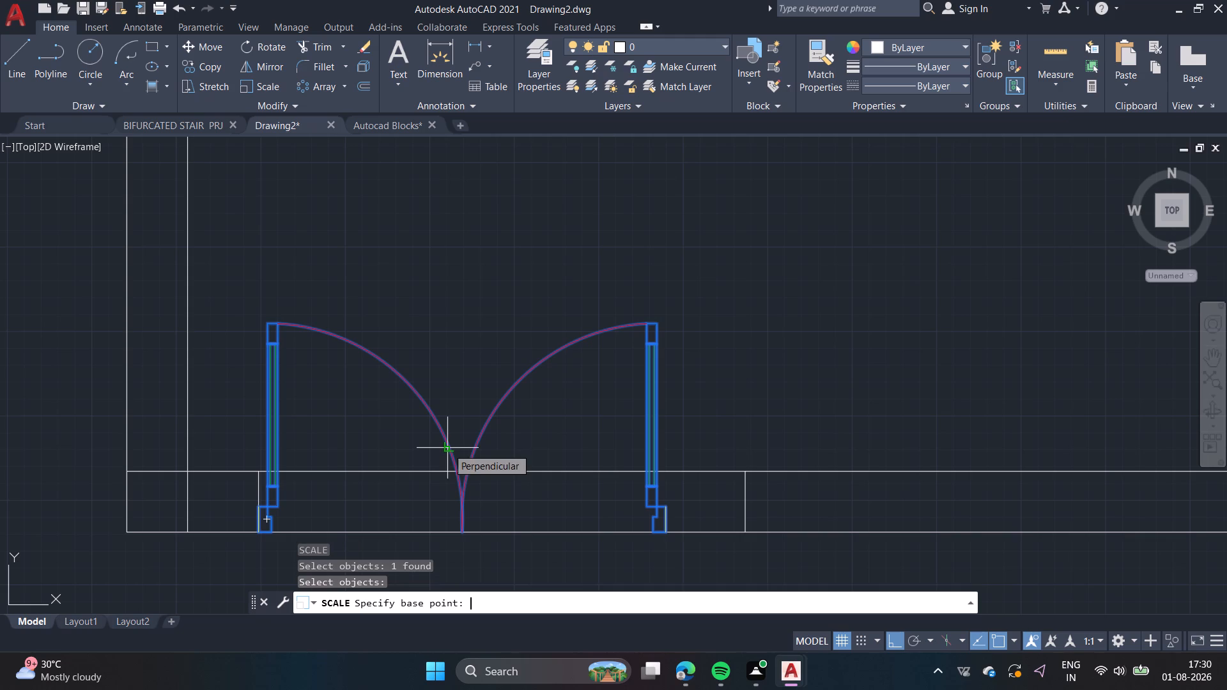
left_click(258, 532)
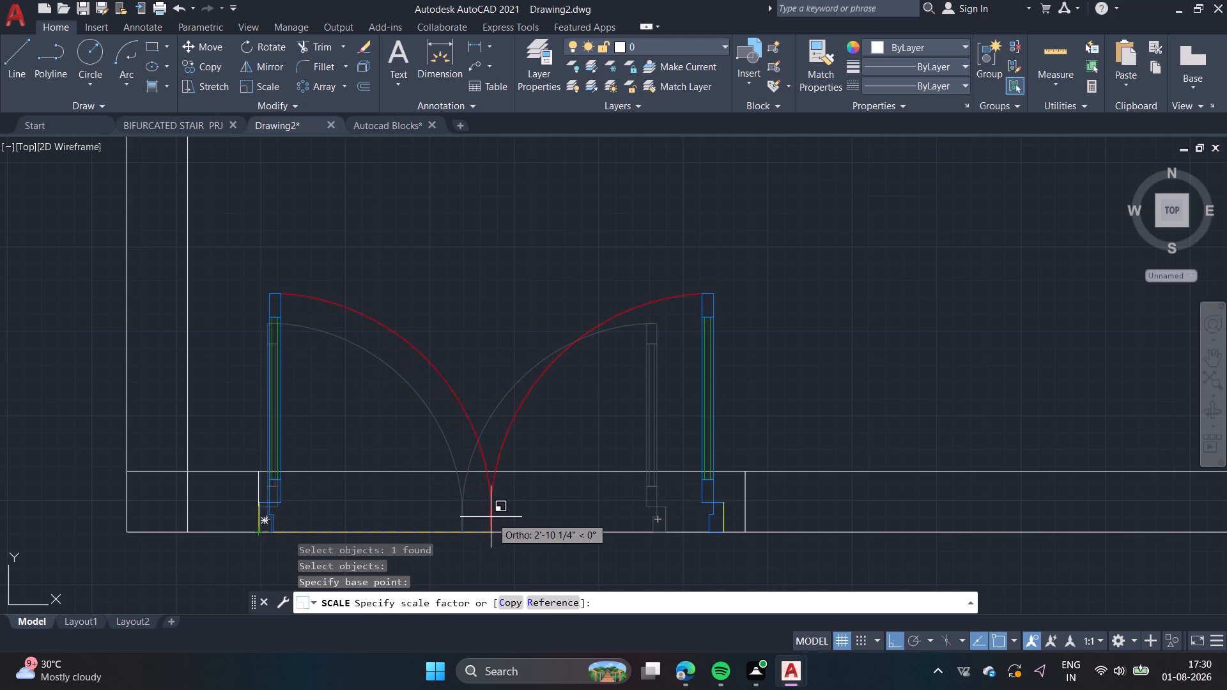
scroll(500, 514, "up", 4)
scroll(501, 514, "down", 2)
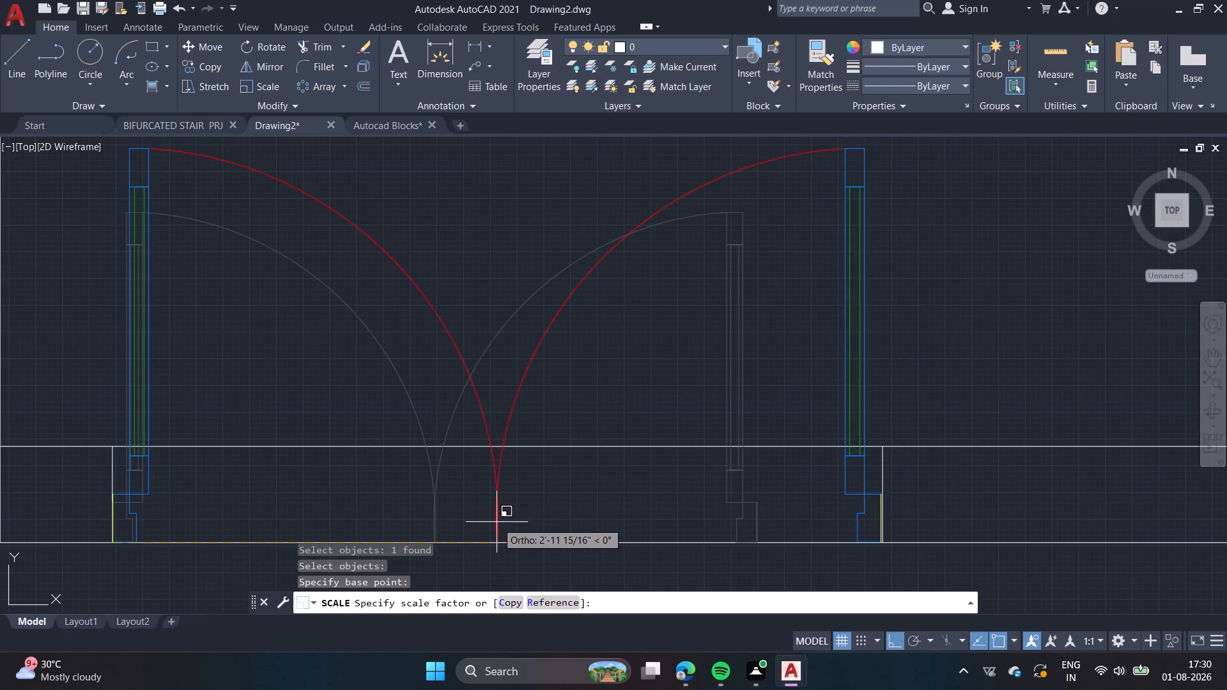
left_click(497, 522)
Trim the bottom compound wall's upper line across the gate opening, from the left jamb line to the double door's right frame.
scroll(497, 522, "down", 2)
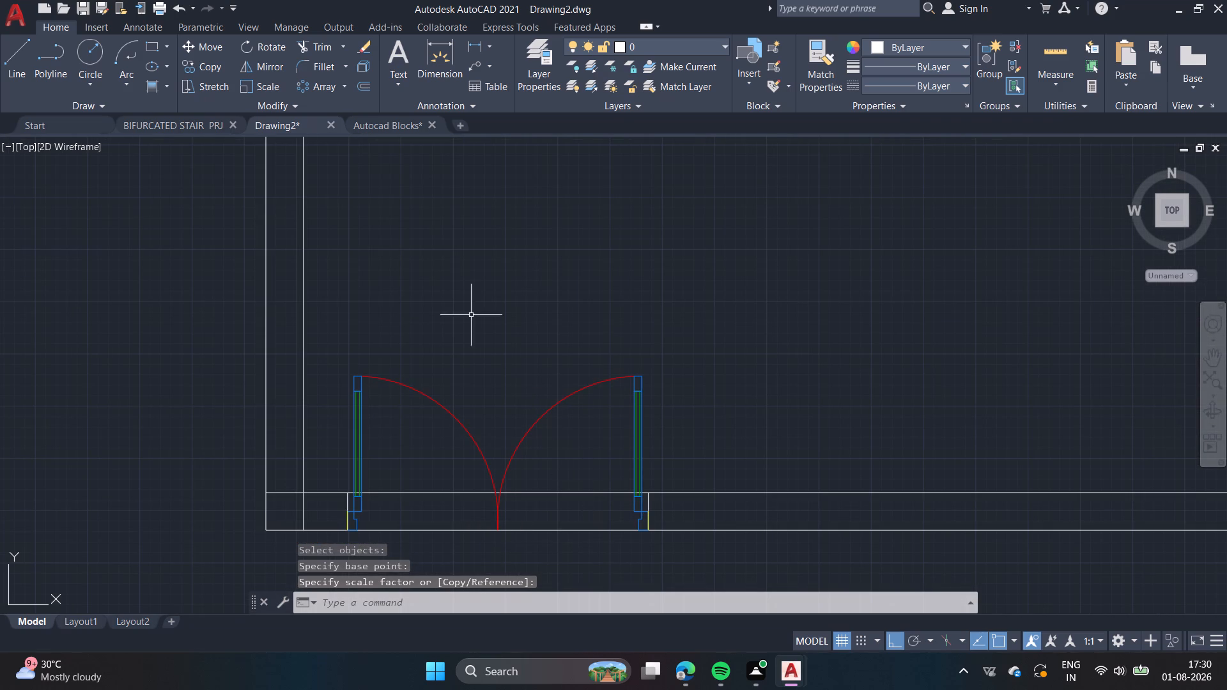
left_click(304, 54)
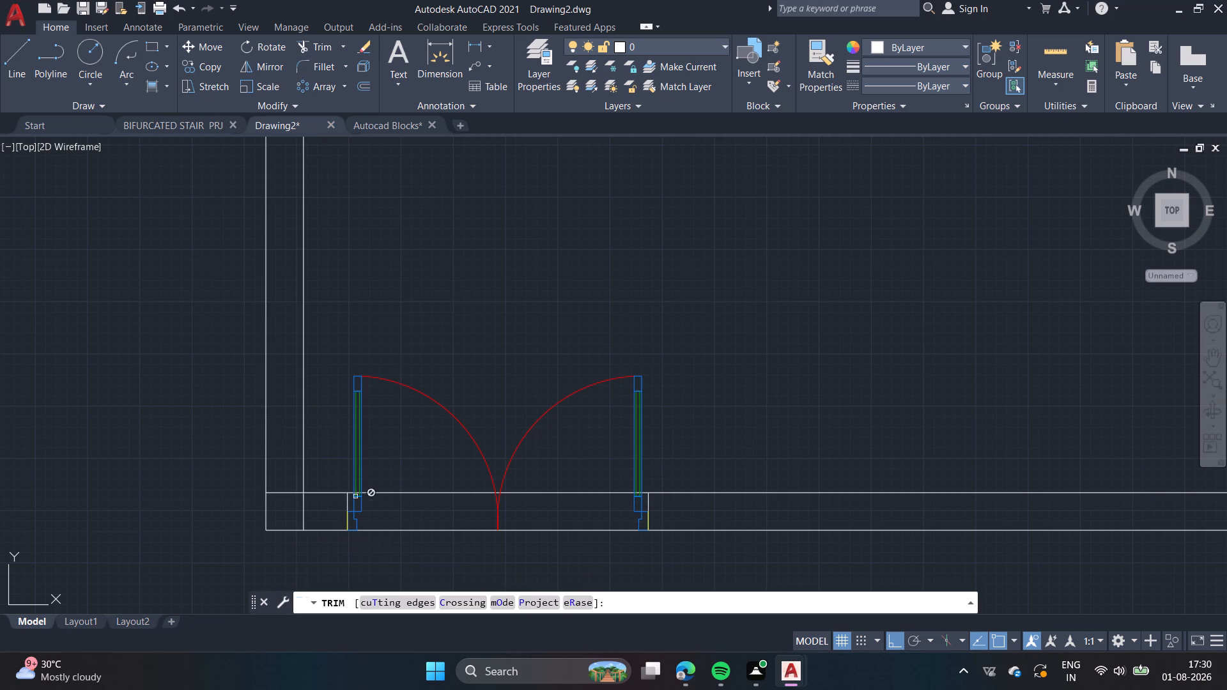
scroll(376, 507, "up", 3)
left_click(415, 448)
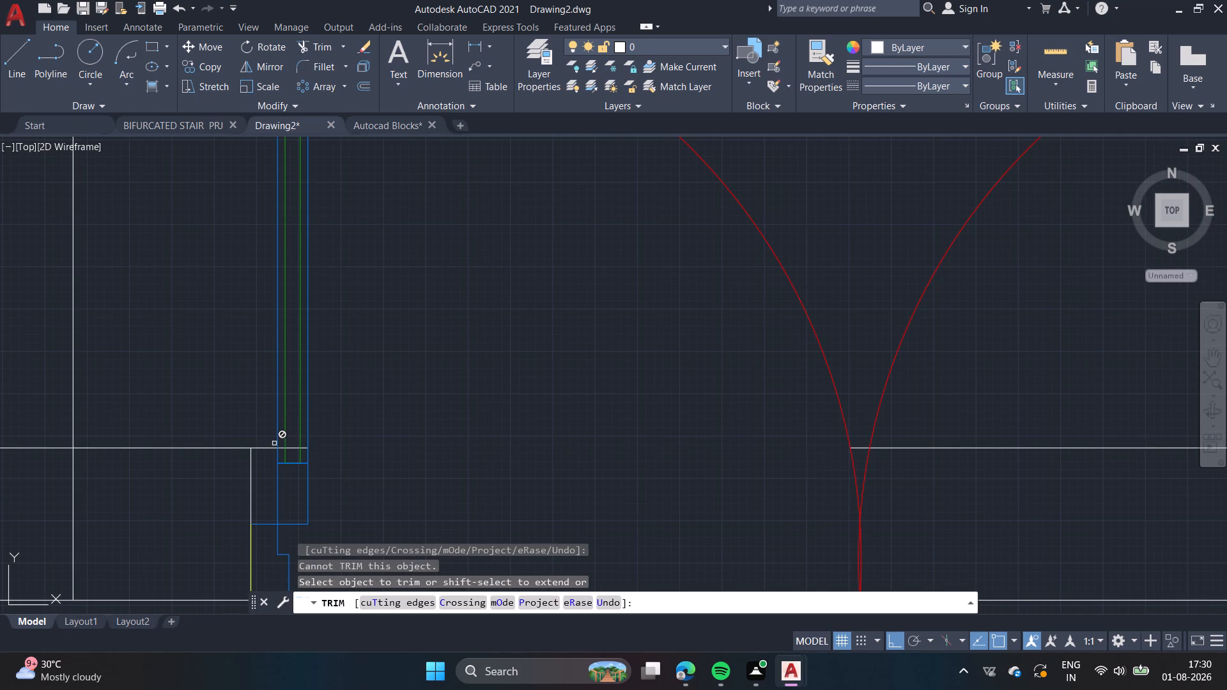
left_click(258, 447)
scroll(281, 454, "up", 4)
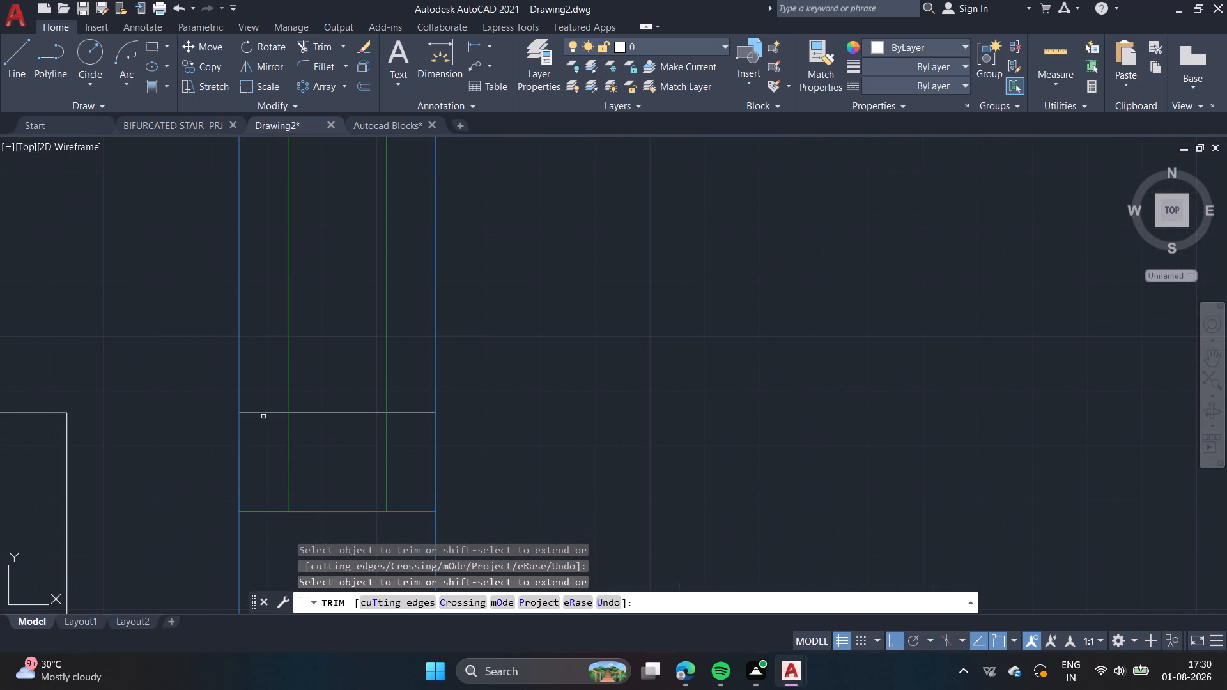
left_click(263, 410)
left_click(262, 432)
left_click(332, 385)
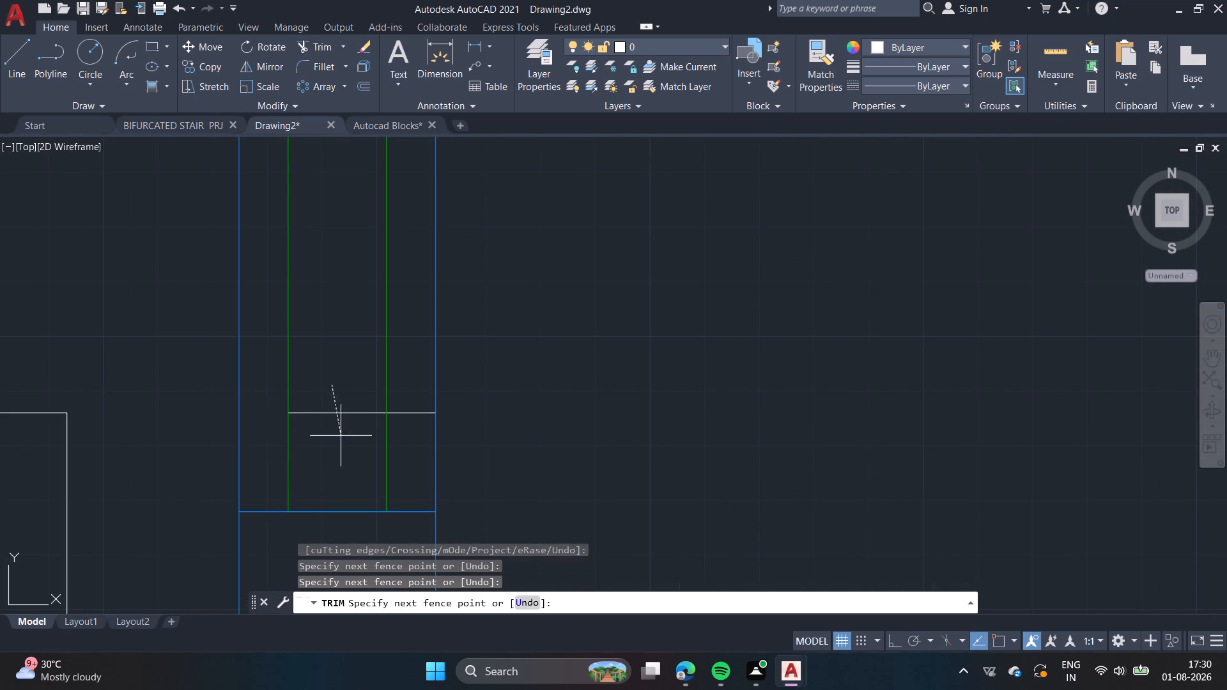
left_click(341, 438)
left_click(412, 387)
left_click(410, 443)
scroll(421, 441, "down", 3)
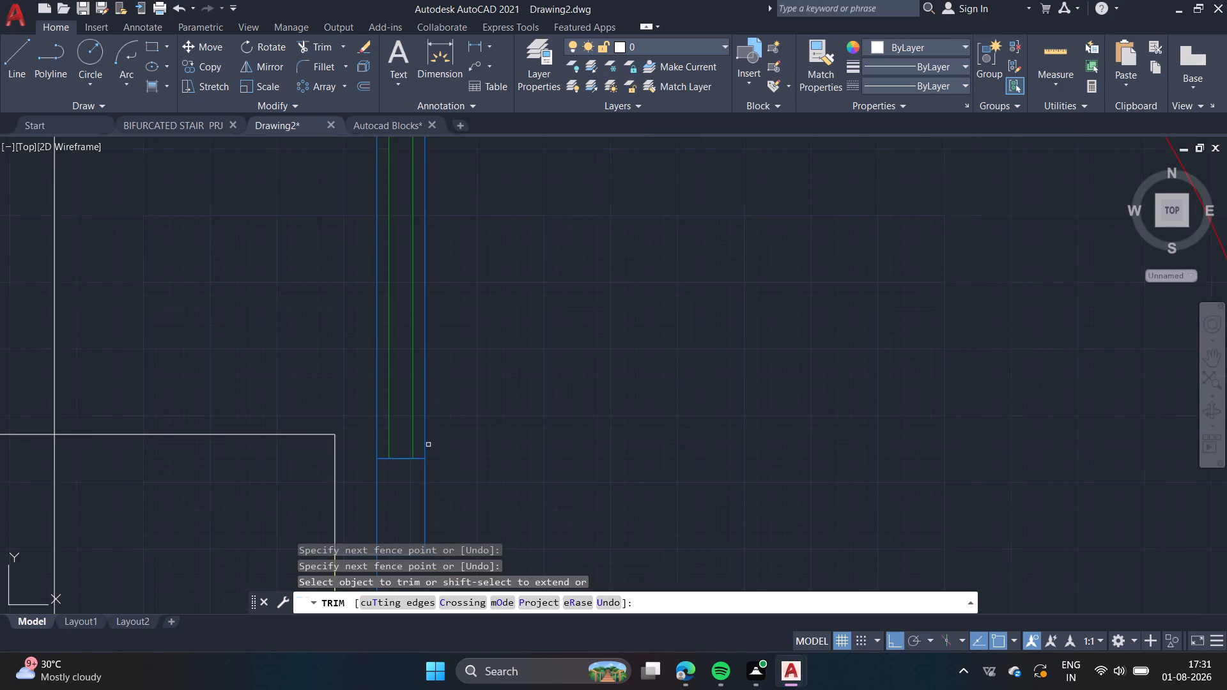
scroll(624, 484, "down", 4)
left_click_drag(788, 481, 788, 454)
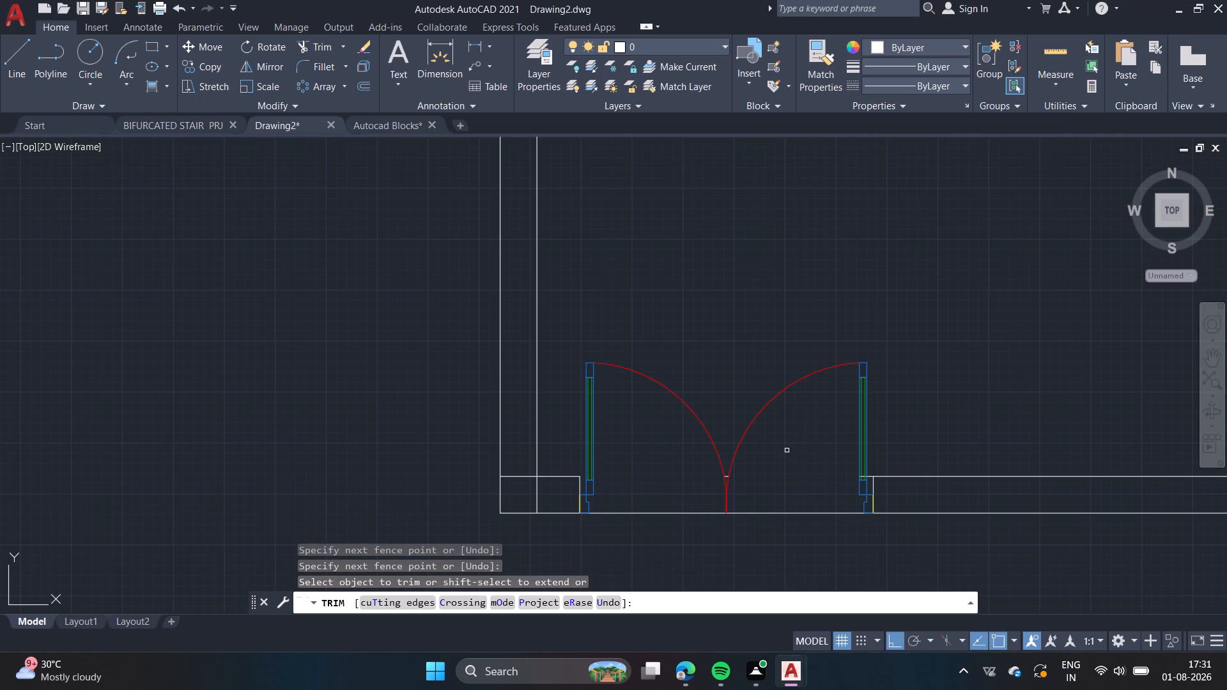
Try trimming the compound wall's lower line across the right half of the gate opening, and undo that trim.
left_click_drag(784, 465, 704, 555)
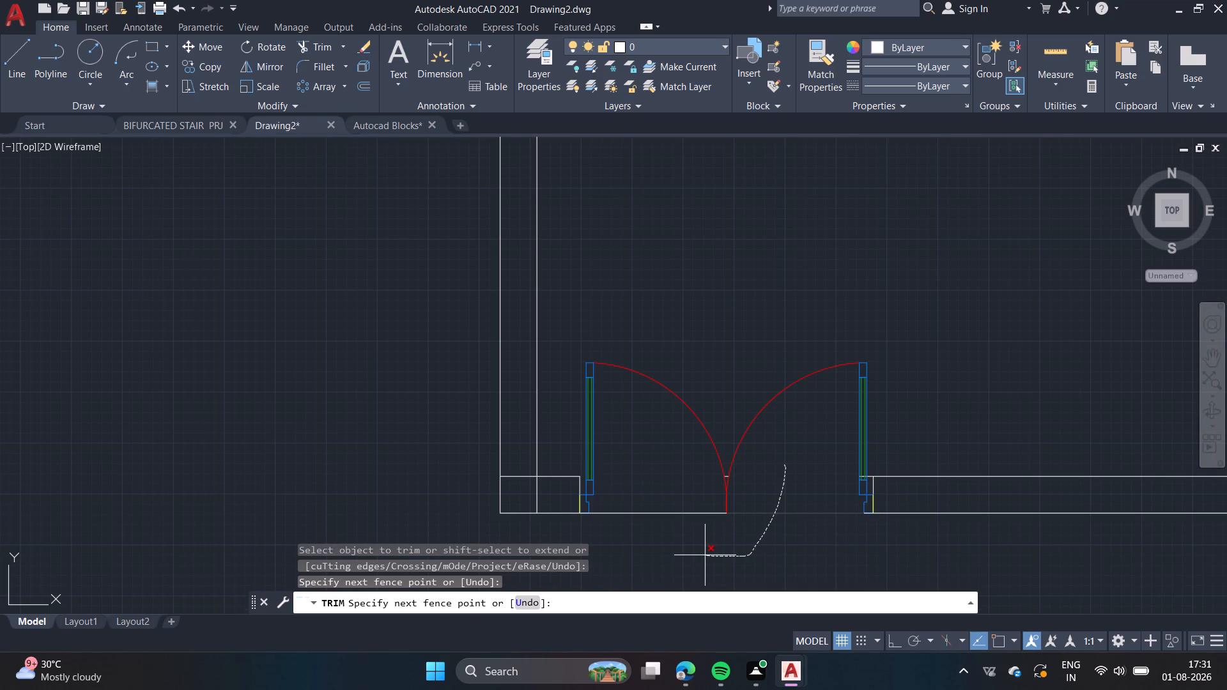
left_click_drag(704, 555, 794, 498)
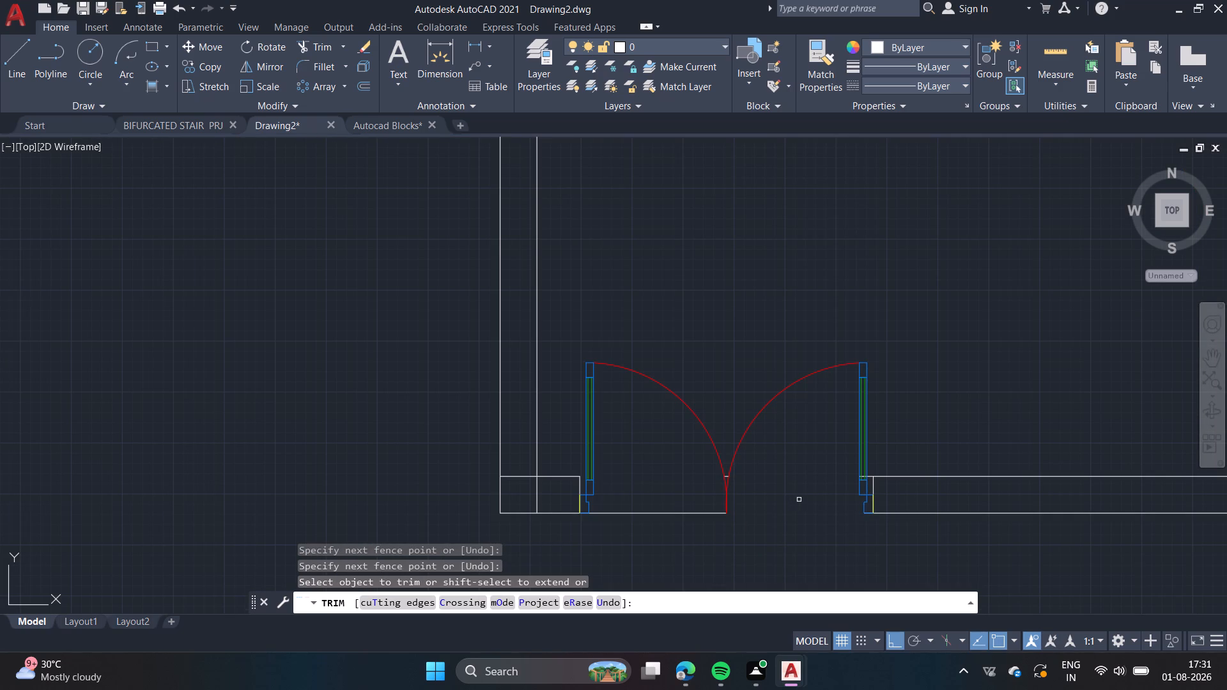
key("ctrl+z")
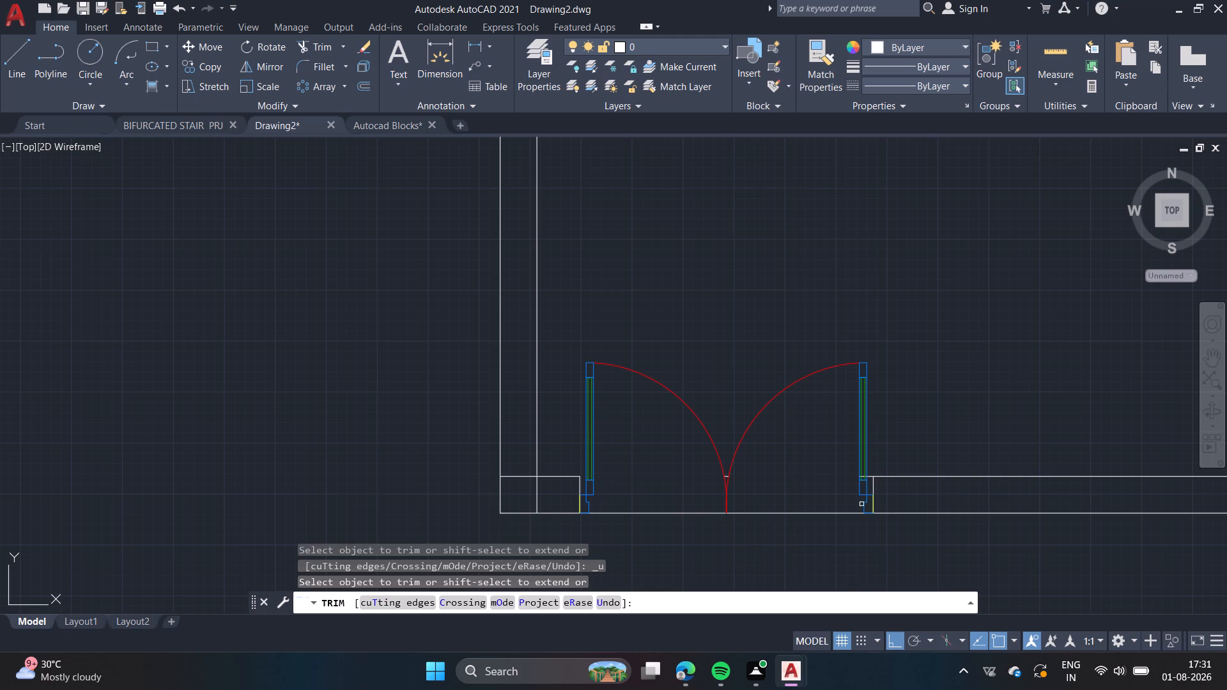
Trim the remaining pieces of the wall's upper line from the right jamb line through the double door's right frame.
scroll(884, 492, "up", 6)
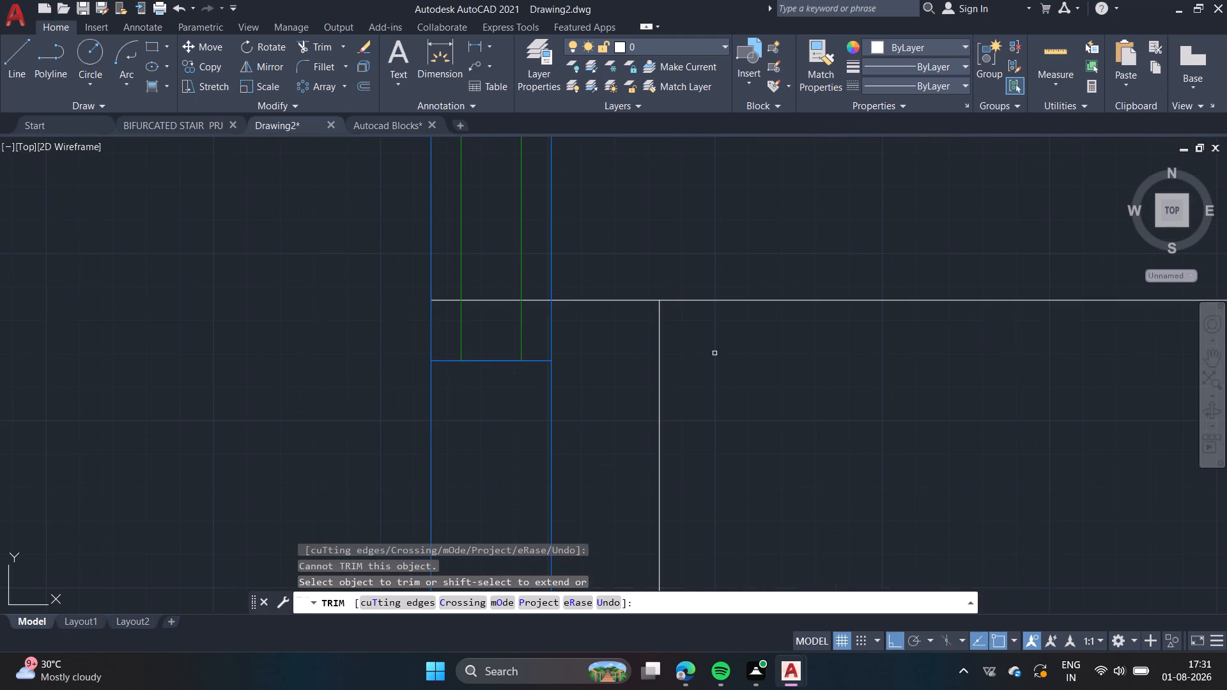
left_click(599, 302)
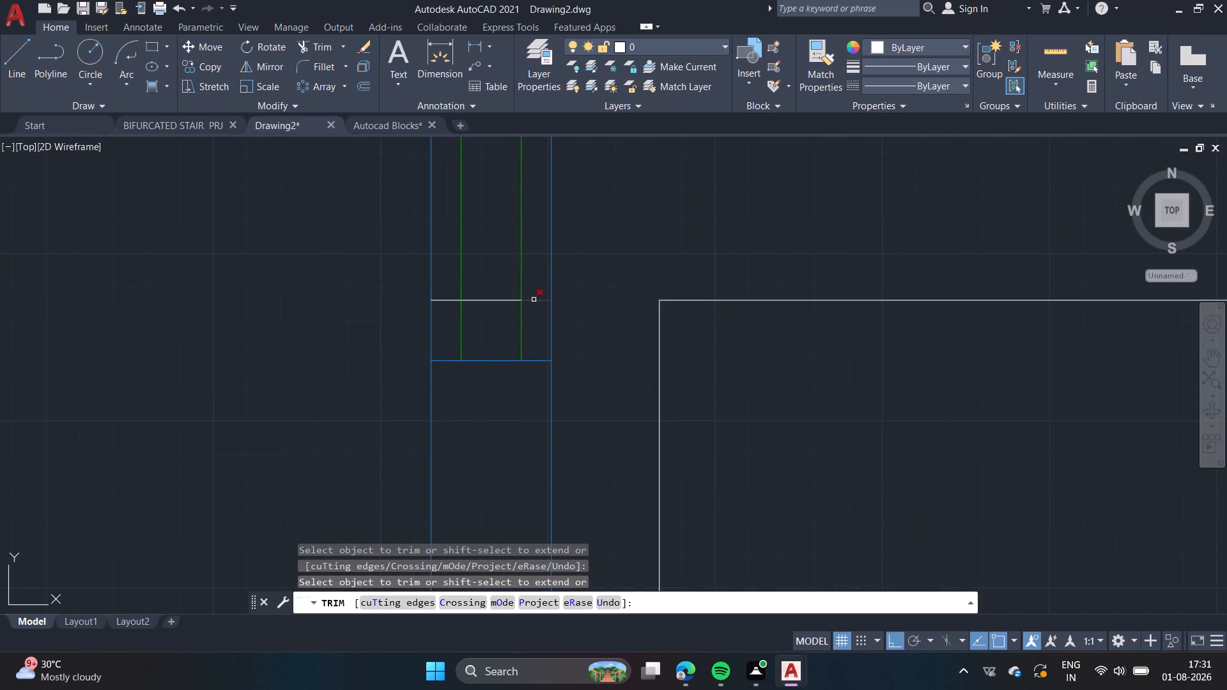
left_click(534, 300)
left_click(495, 299)
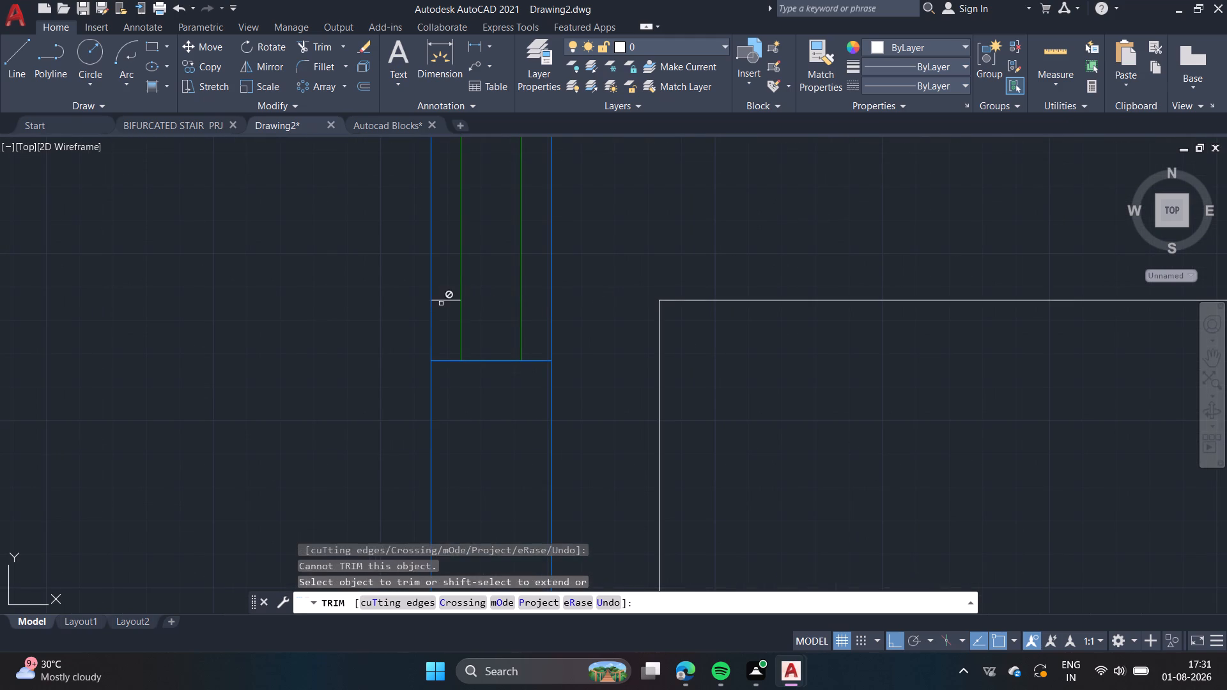
left_click(444, 303)
left_click(448, 293)
scroll(370, 348, "down", 3)
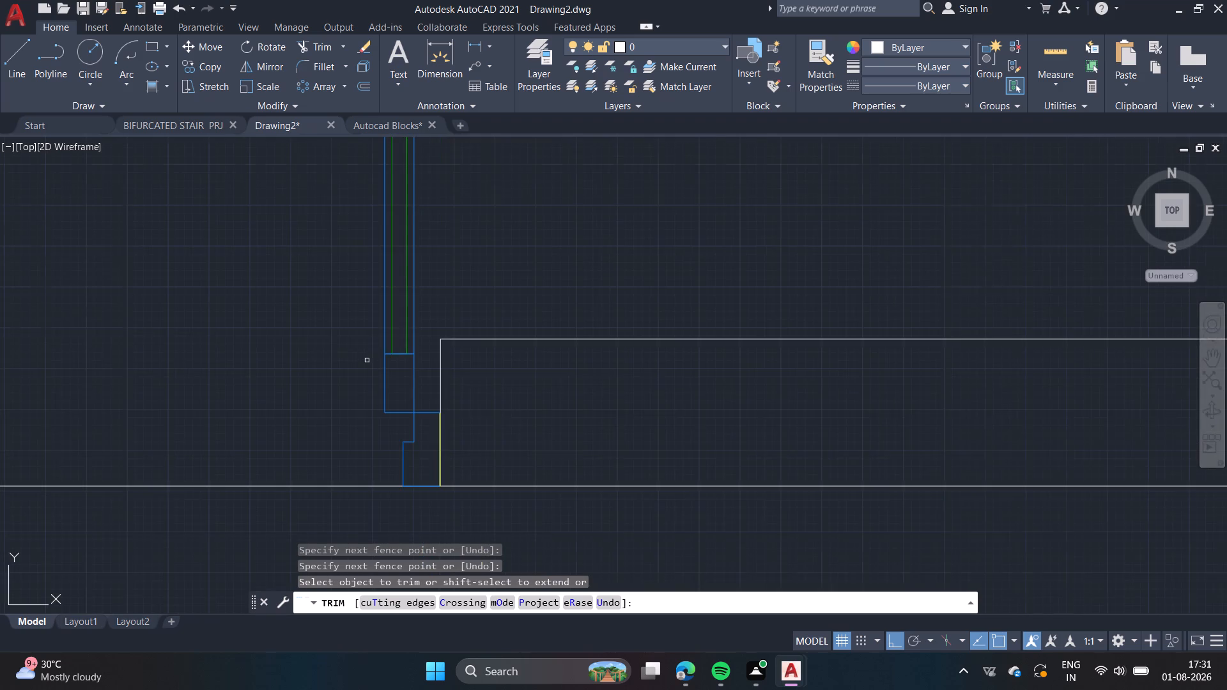
scroll(405, 401, "down", 3)
scroll(451, 431, "down", 1)
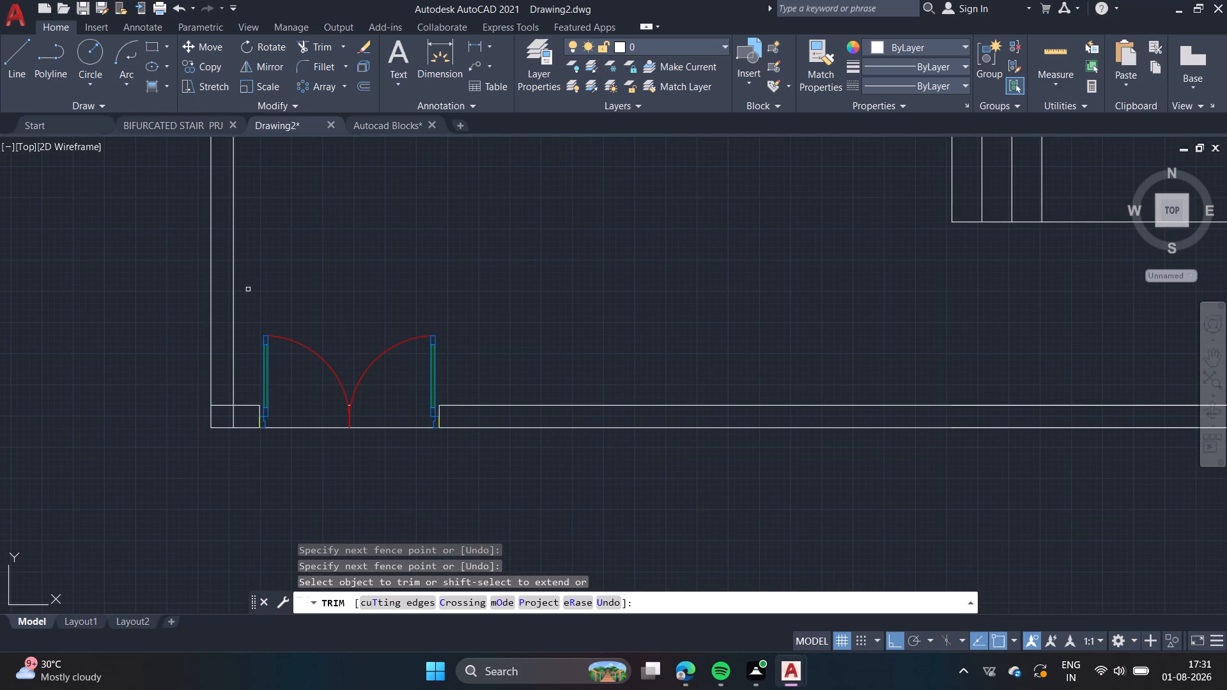
key("Escape")
Mirror the double door and its jamb lines about a vertical line through its lower-left frame corner, keeping the source objects.
scroll(270, 303, "down", 2)
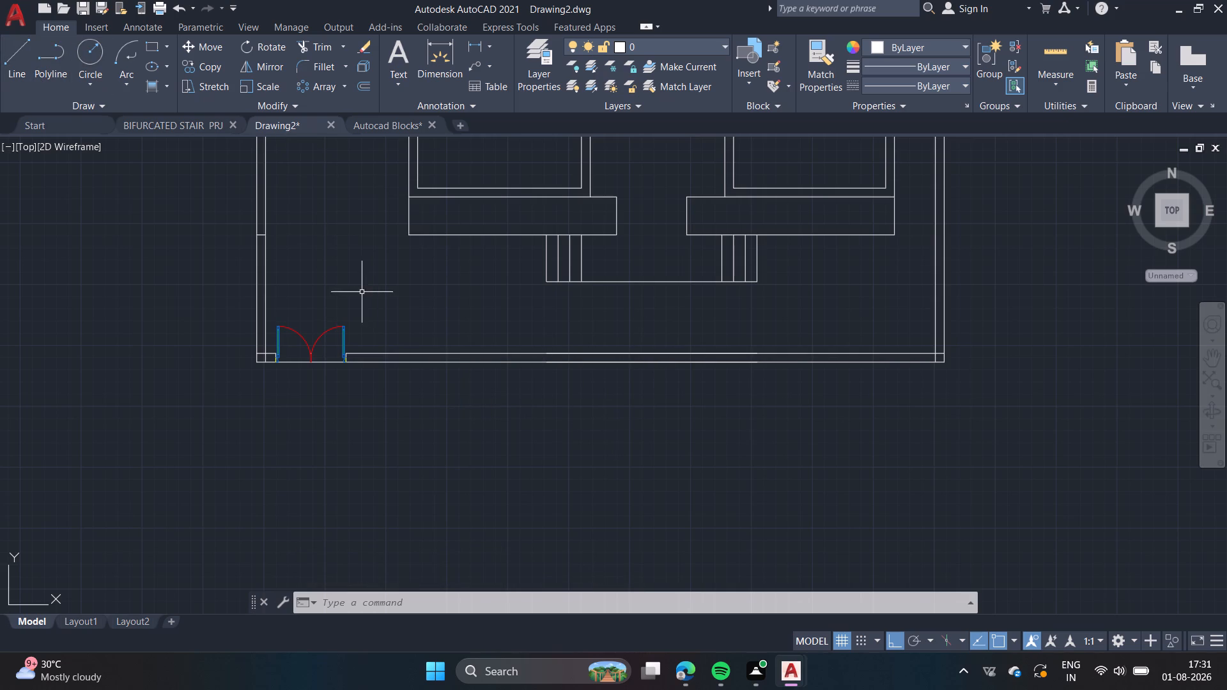
left_click(270, 316)
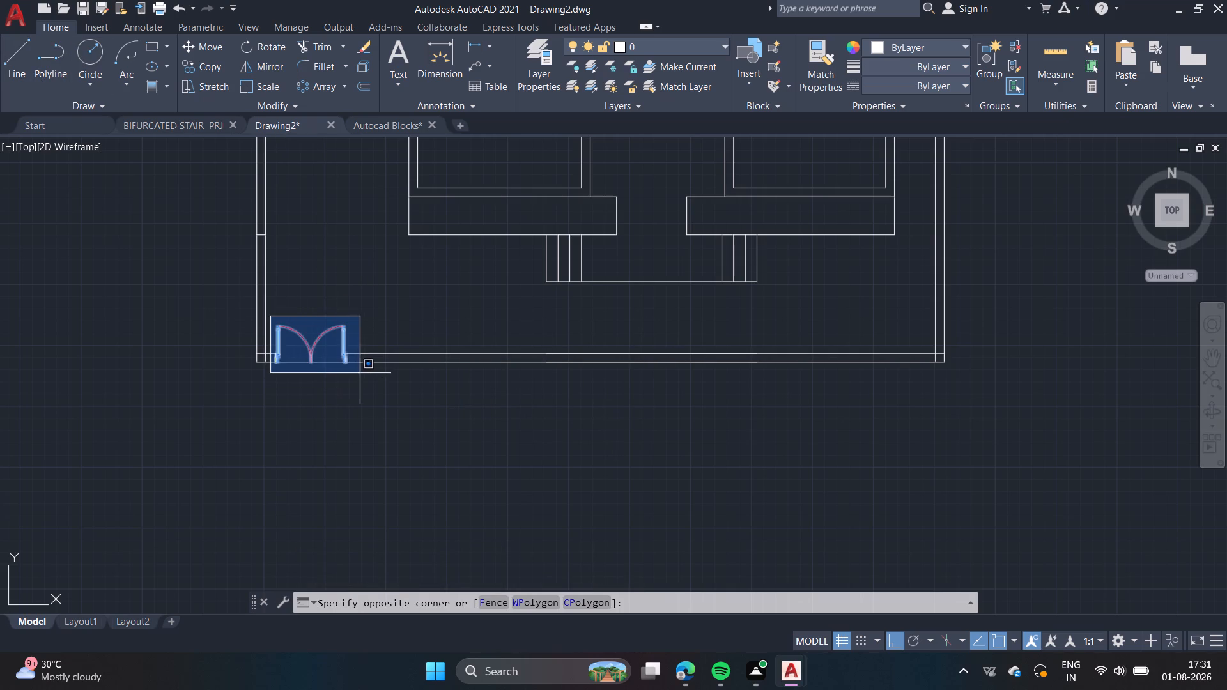
left_click(360, 373)
left_click(267, 61)
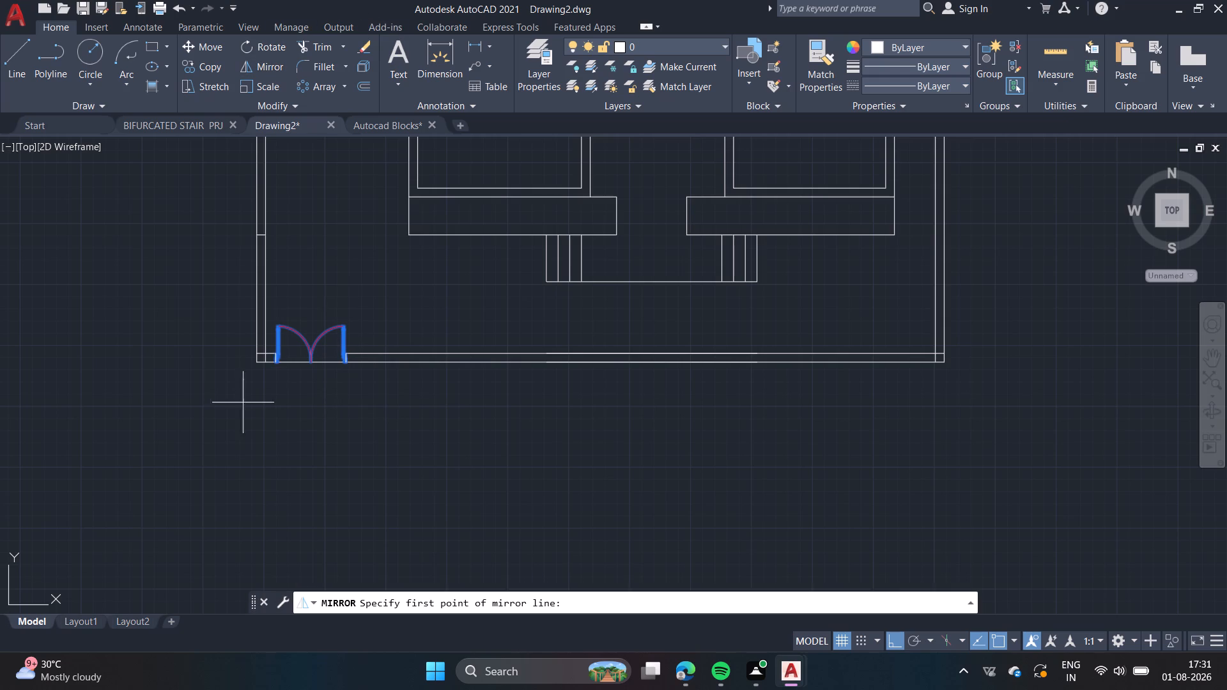
scroll(261, 392, "up", 3)
left_click(307, 276)
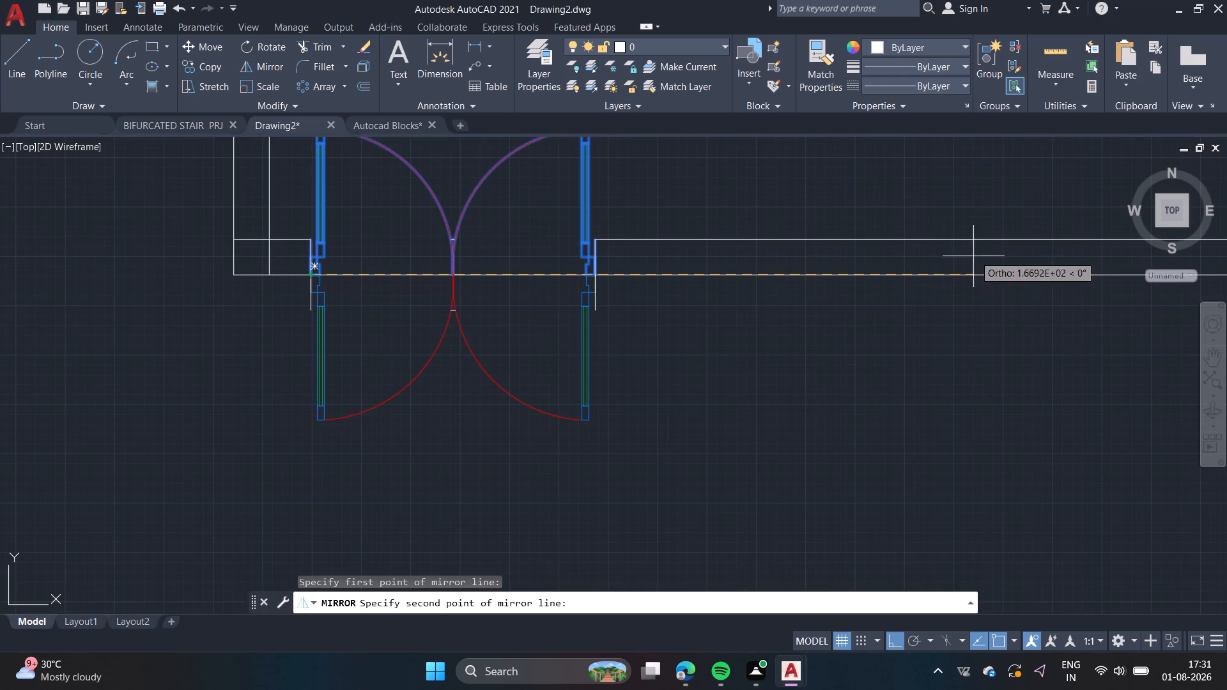
middle_click_drag(945, 274, 379, 447)
scroll(346, 395, "down", 3)
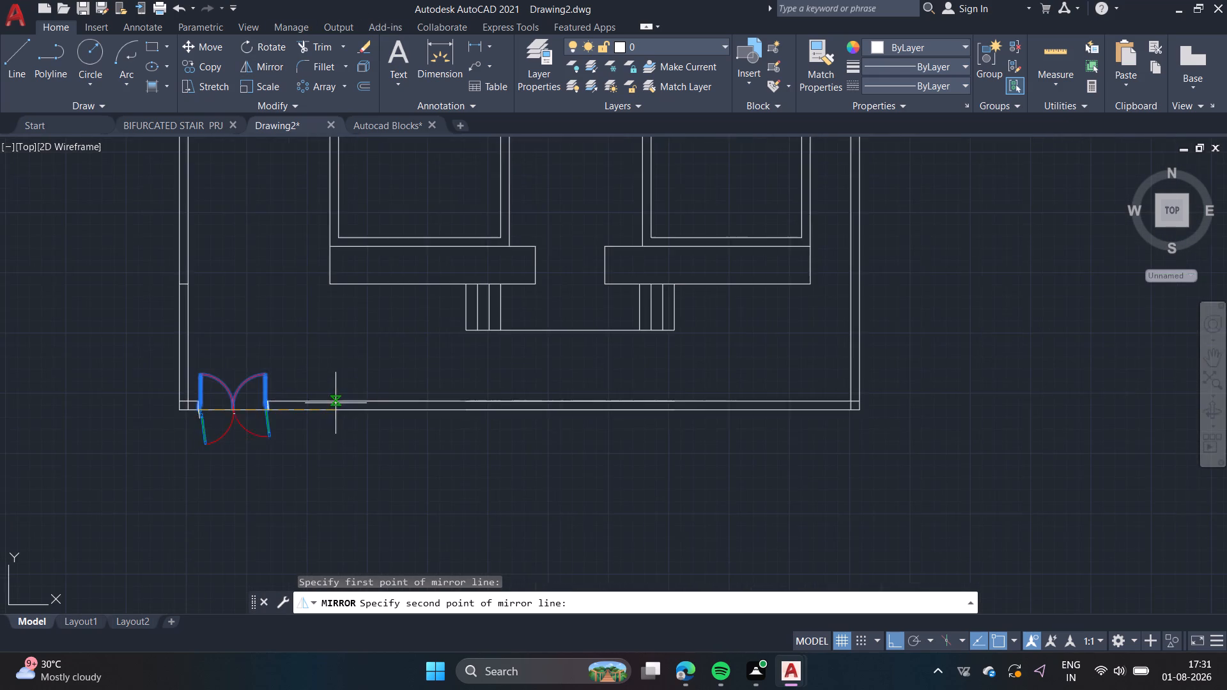
scroll(332, 408, "down", 1)
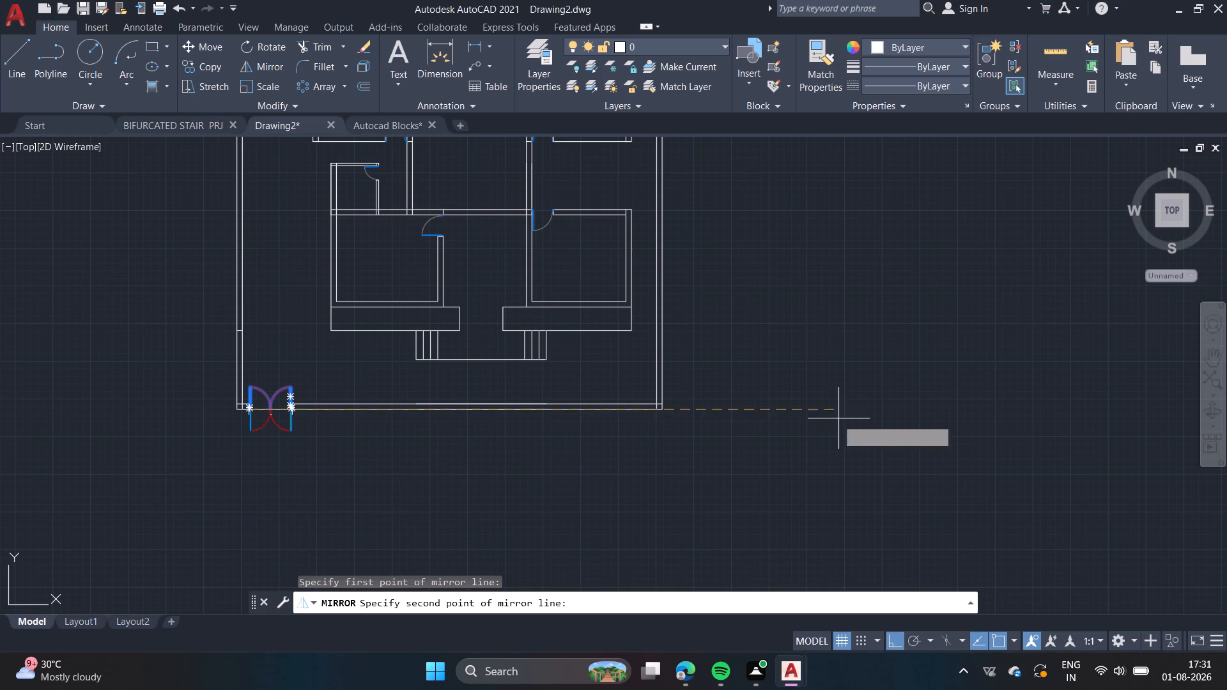
left_click(260, 501)
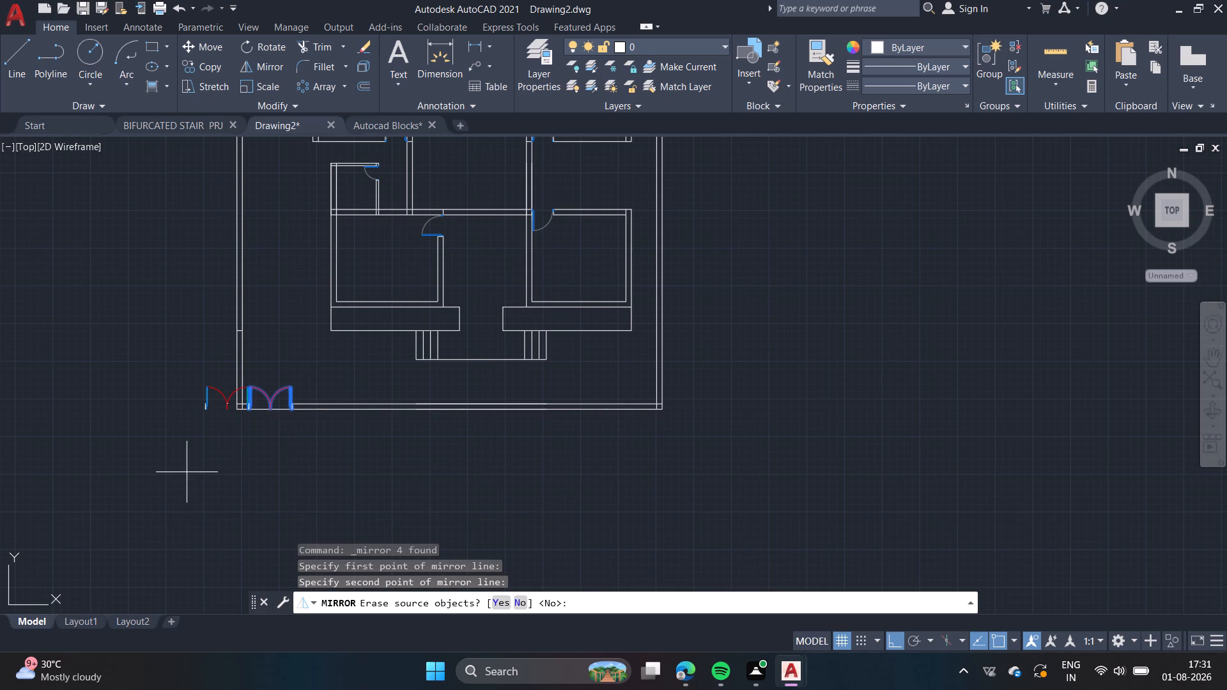
key("space")
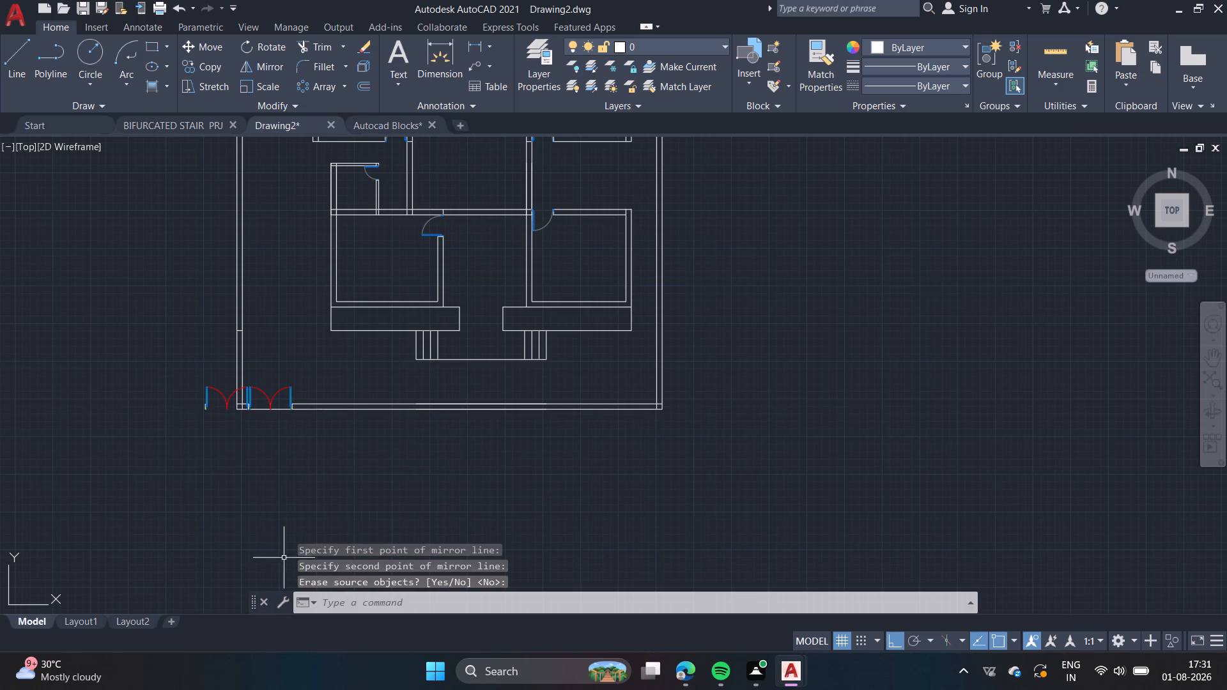
Move the mirrored double door by its lower-left frame corner along the bottom compound wall to just short of its right corner.
left_click(204, 408)
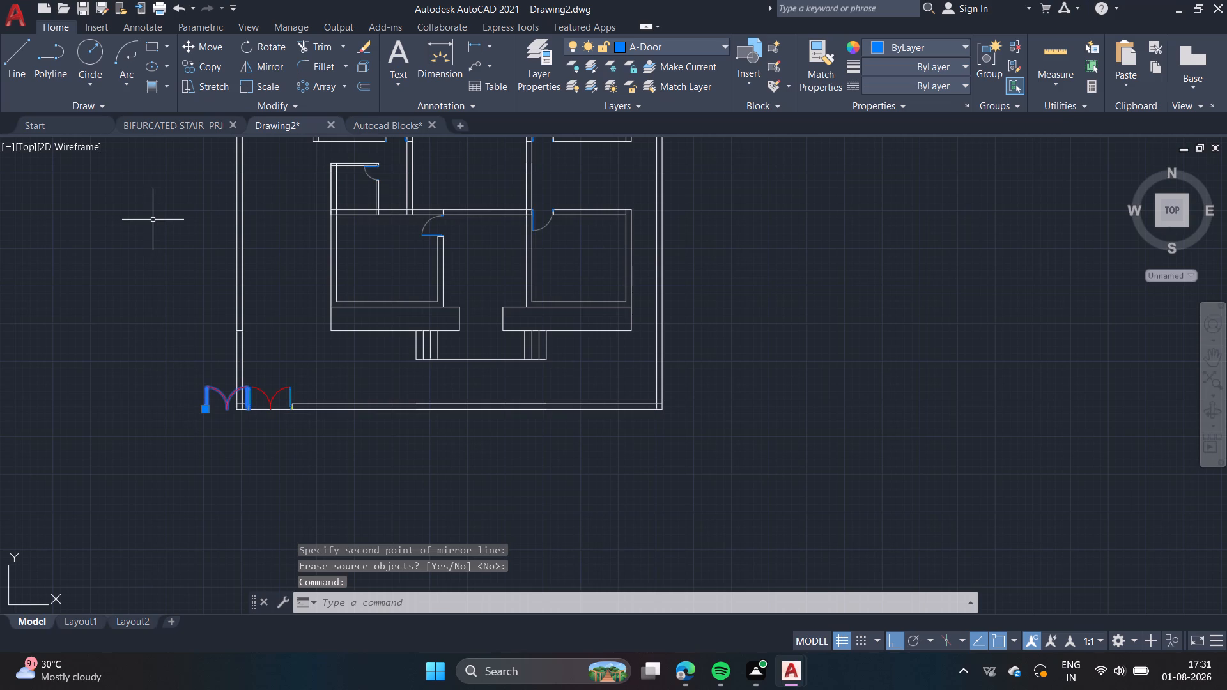
left_click(191, 49)
scroll(163, 432, "up", 2)
scroll(266, 387, "up", 3)
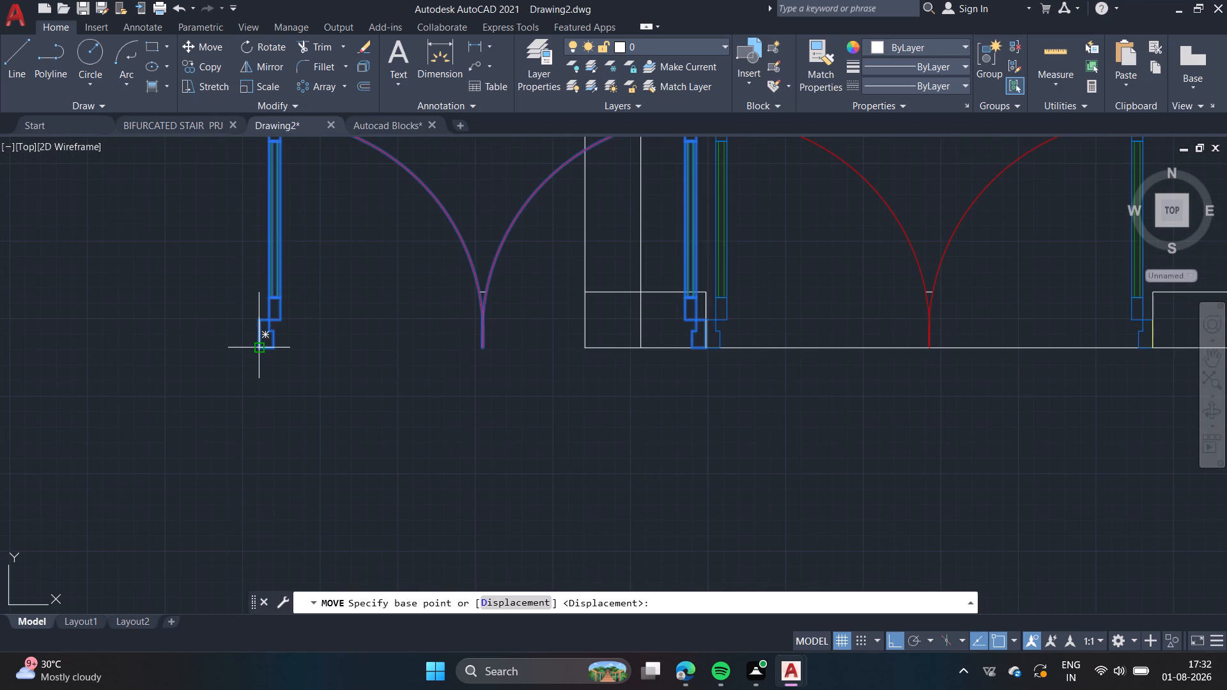
left_click(259, 348)
scroll(741, 351, "down", 4)
scroll(905, 358, "down", 2)
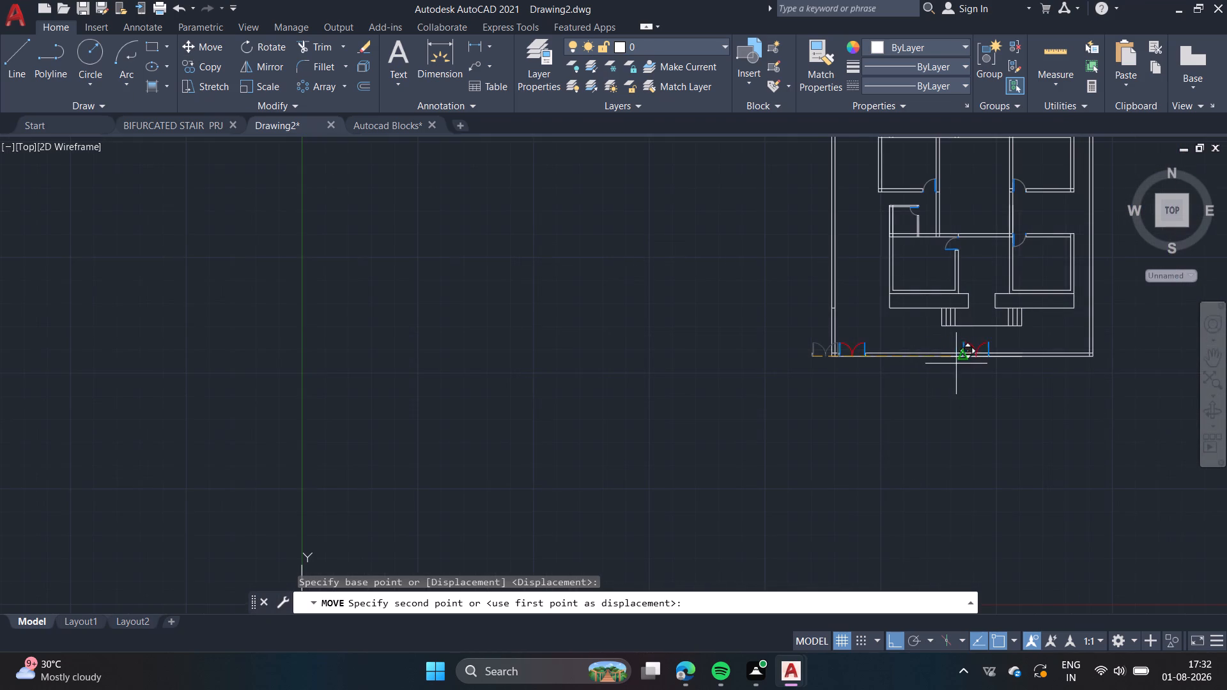
middle_click_drag(956, 364, 534, 375)
scroll(633, 372, "up", 5)
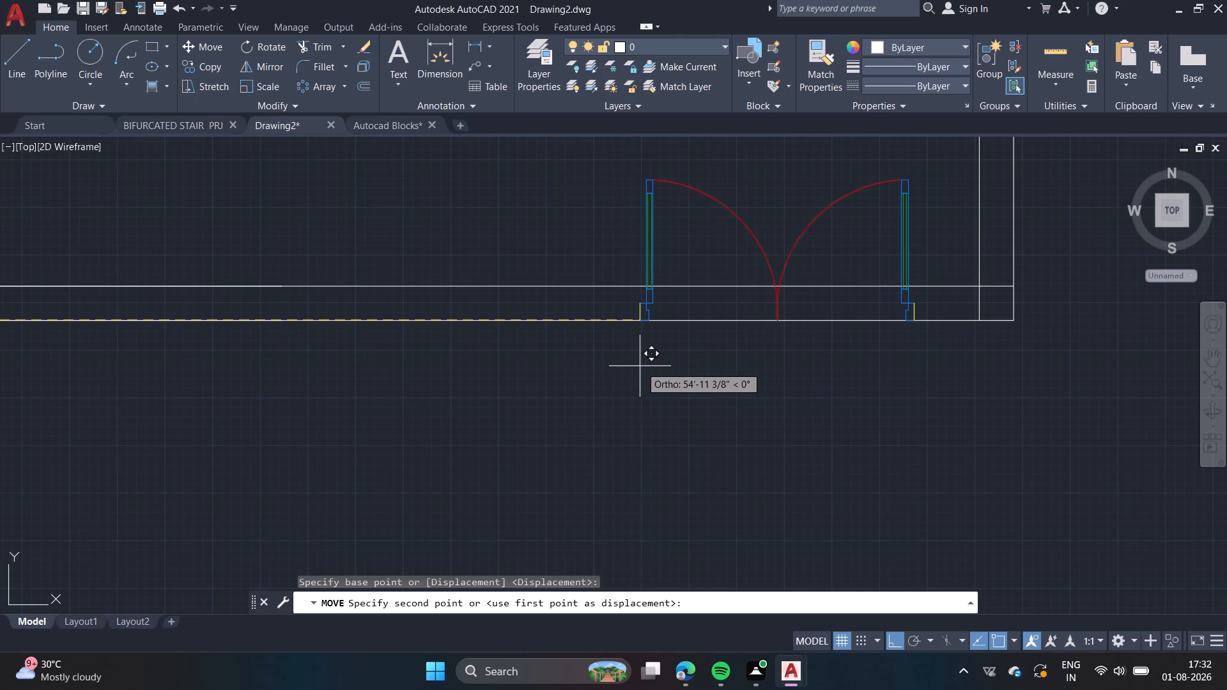
scroll(647, 355, "down", 3)
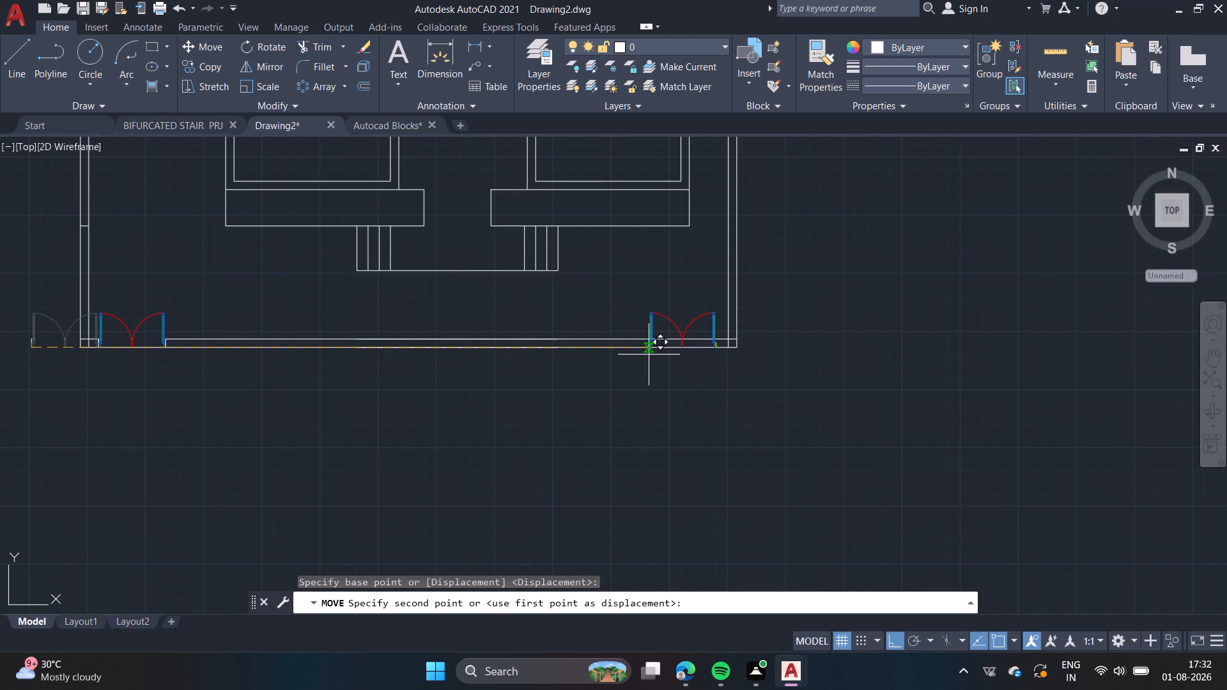
left_click(649, 355)
Erase the two stray mirrored line fragments left outside the compound wall's bottom-left corner.
scroll(547, 367, "up", 3)
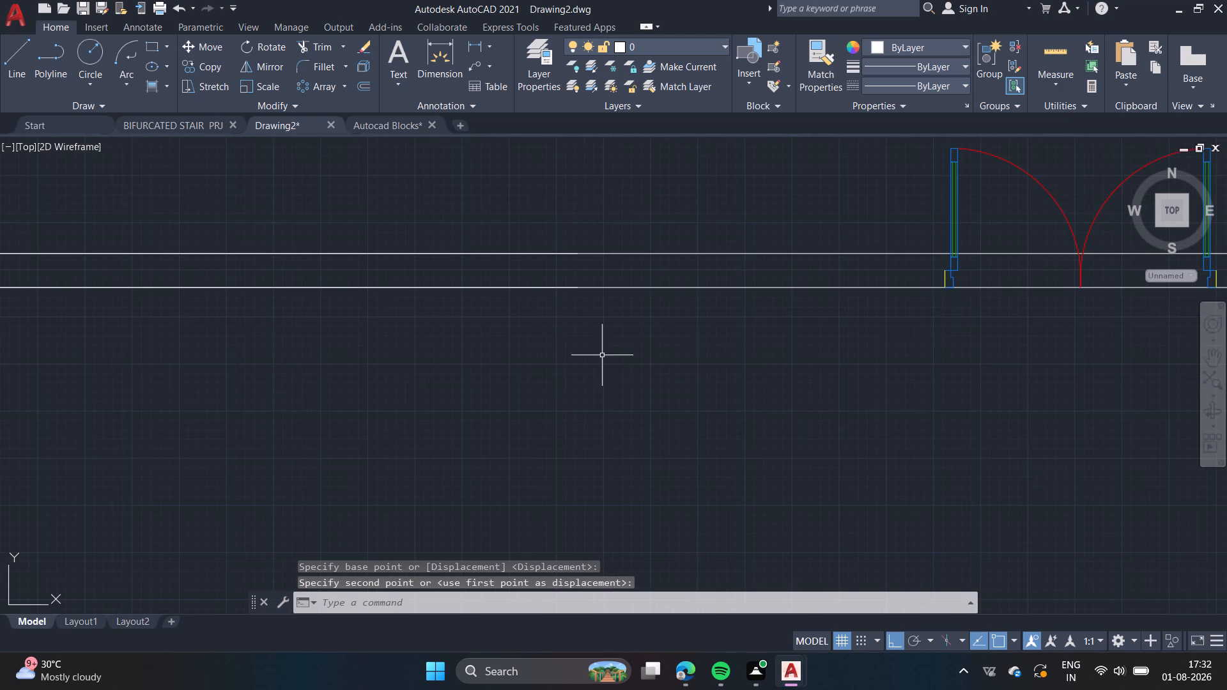
scroll(818, 295, "down", 3)
scroll(609, 311, "up", 2)
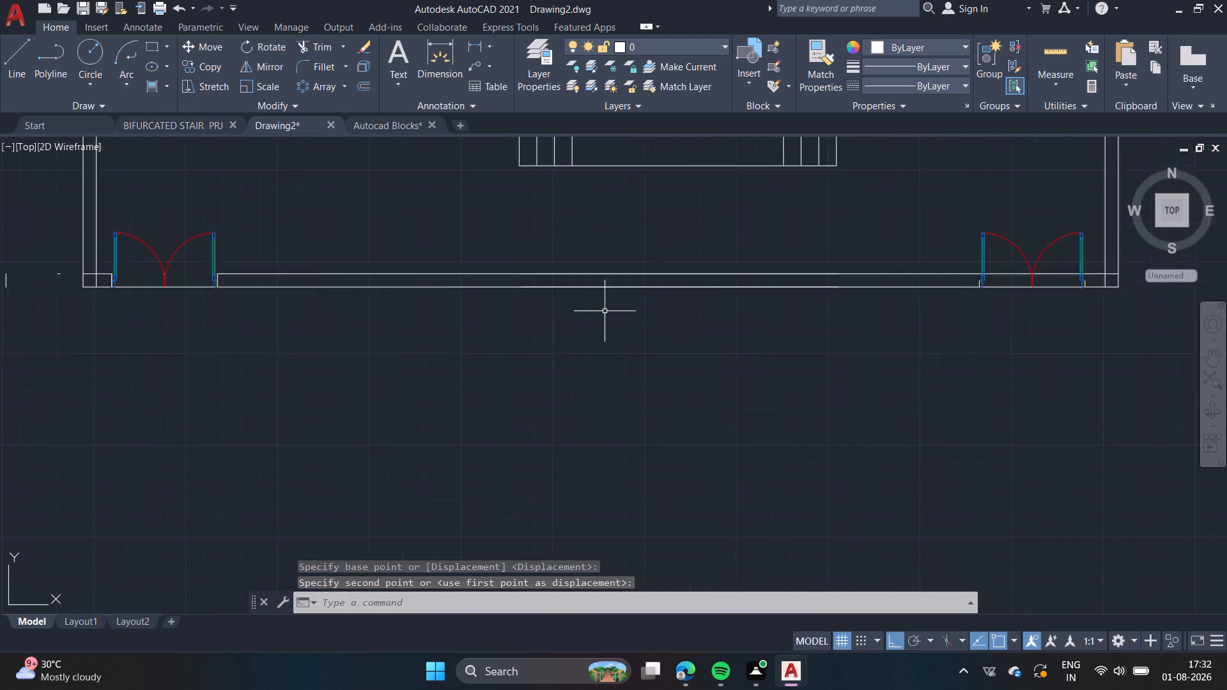
middle_click_drag(272, 318, 849, 294)
left_click(326, 195)
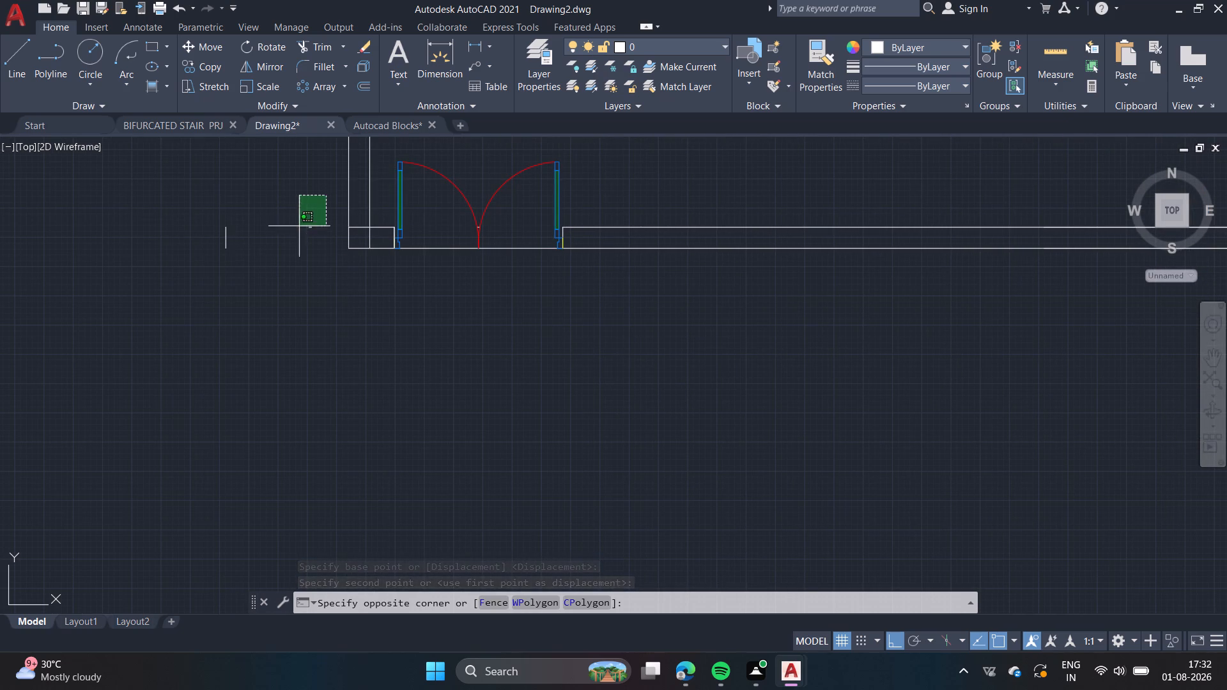
left_click(155, 291)
key("Delete")
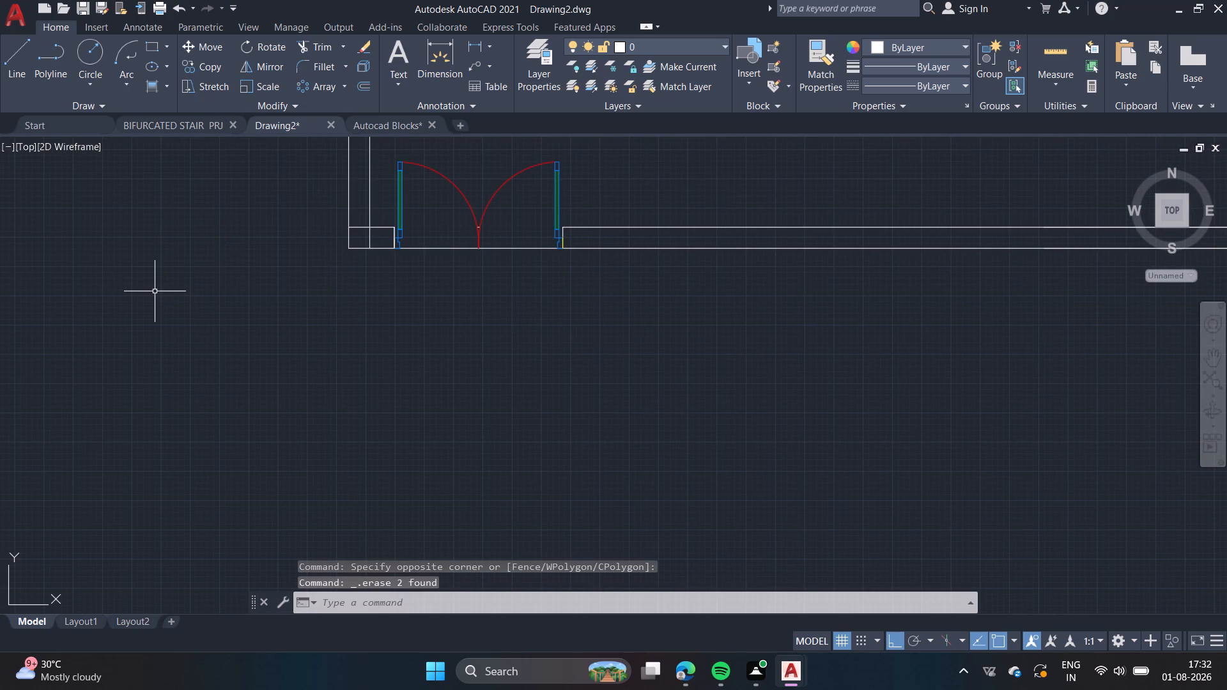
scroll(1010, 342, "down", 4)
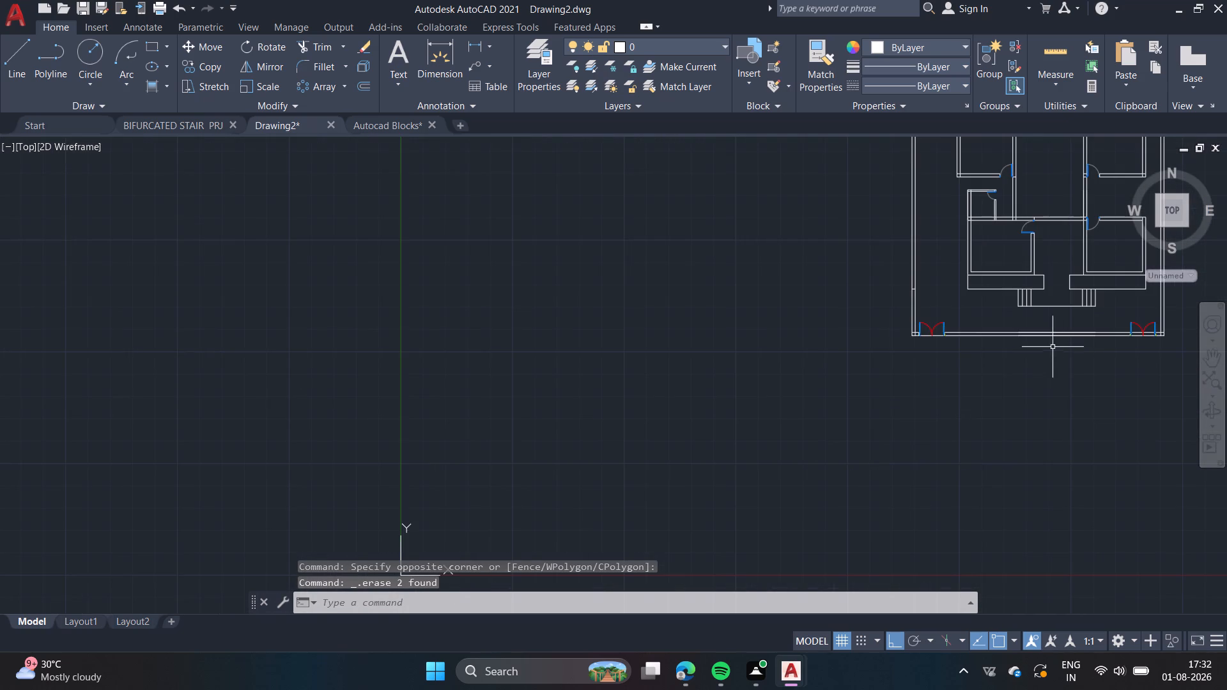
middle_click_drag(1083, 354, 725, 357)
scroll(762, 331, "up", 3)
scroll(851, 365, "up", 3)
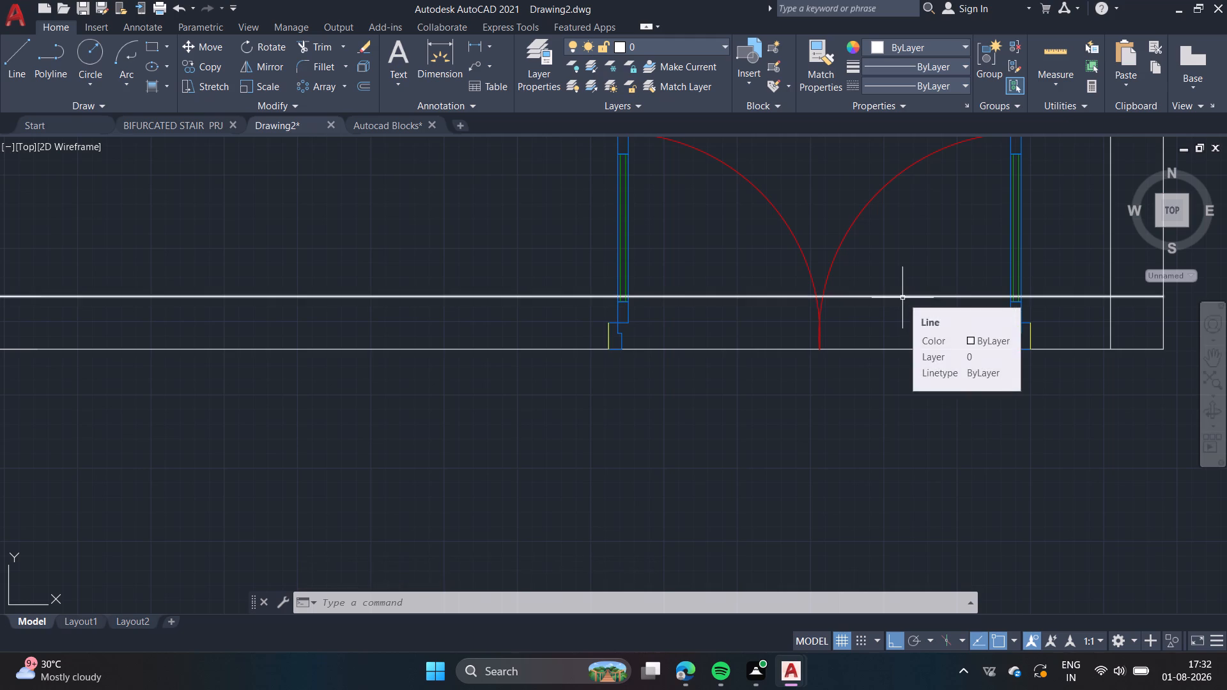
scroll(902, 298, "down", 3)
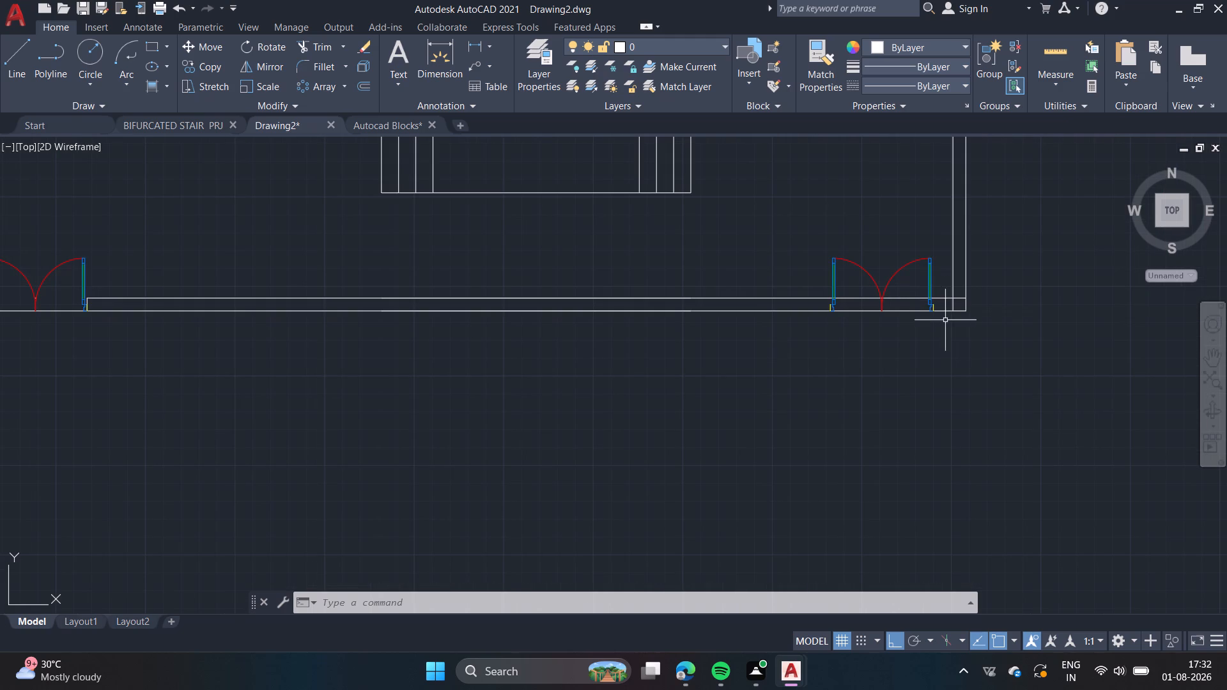
Draw a vertical jamb line from the right-hand double door's right frame up to the compound wall's upper line.
left_click(15, 41)
scroll(954, 309, "up", 2)
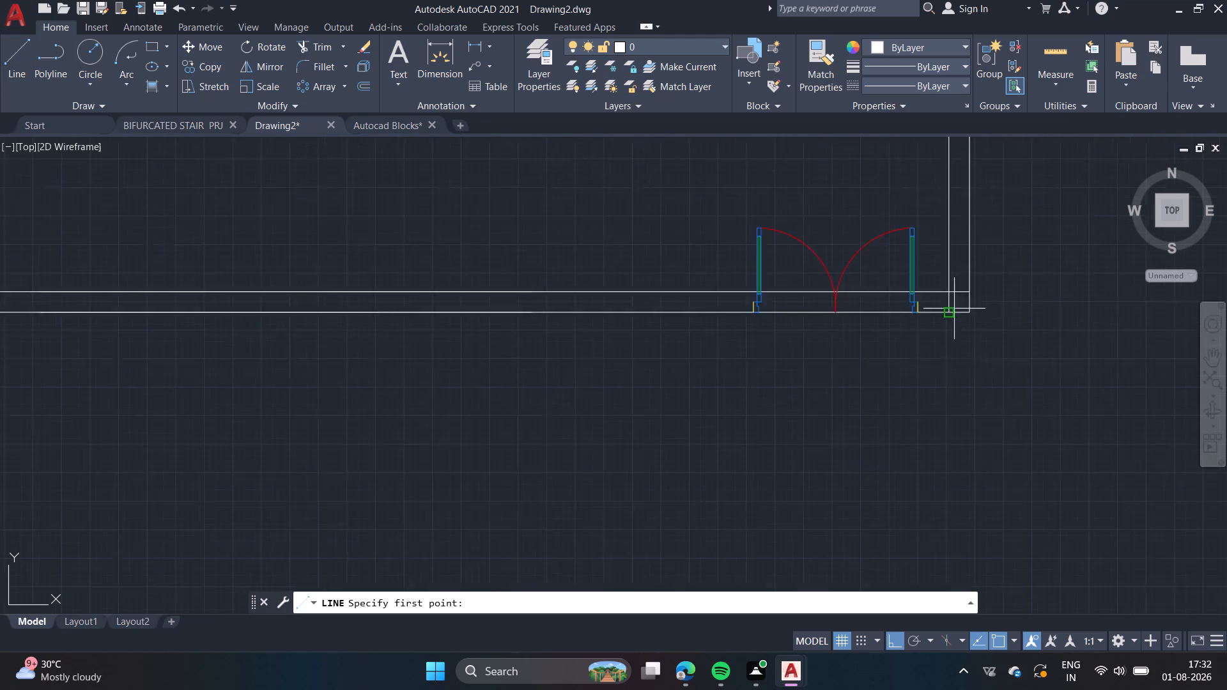
scroll(954, 309, "up", 1)
left_click(854, 295)
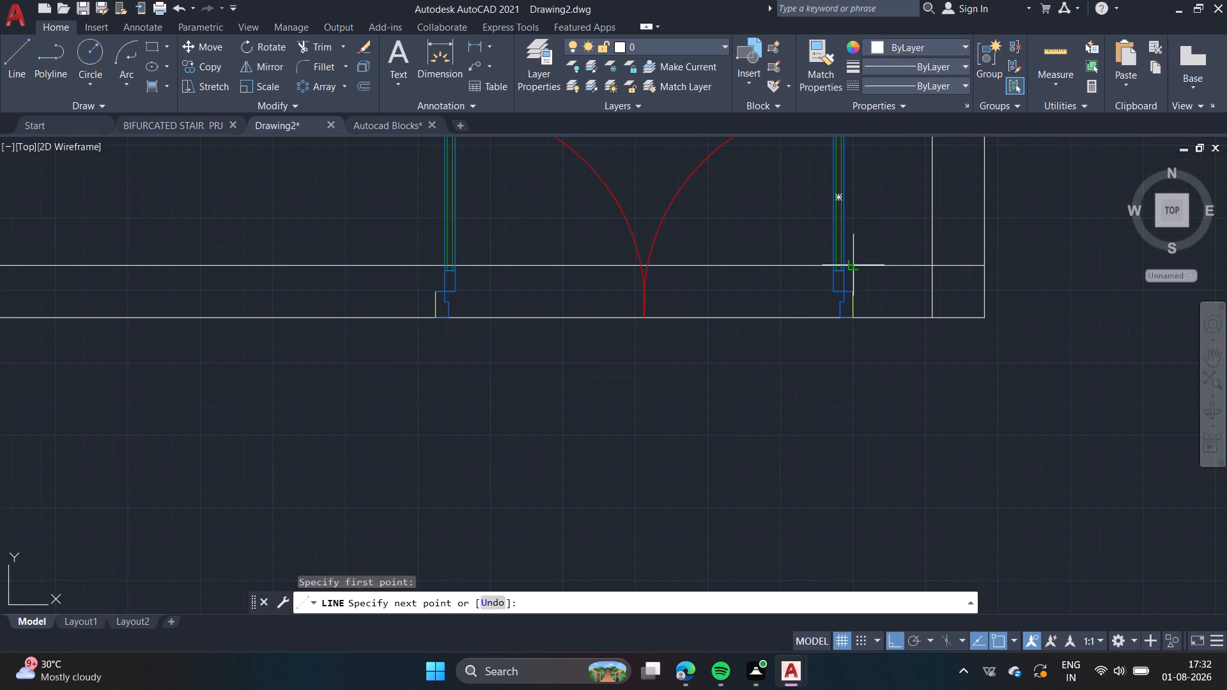
left_click(853, 263)
key("Escape")
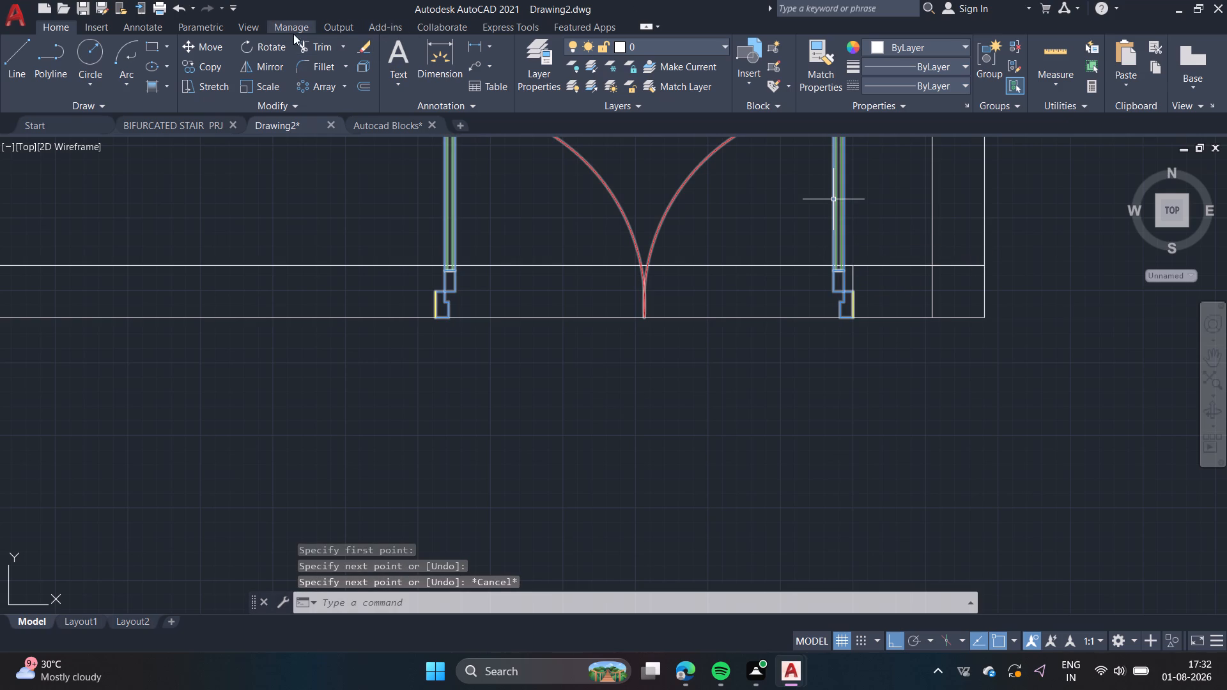
Trim the compound wall's upper line across the right-hand double door's opening, including the short piece between the two swing arcs.
left_click(318, 47)
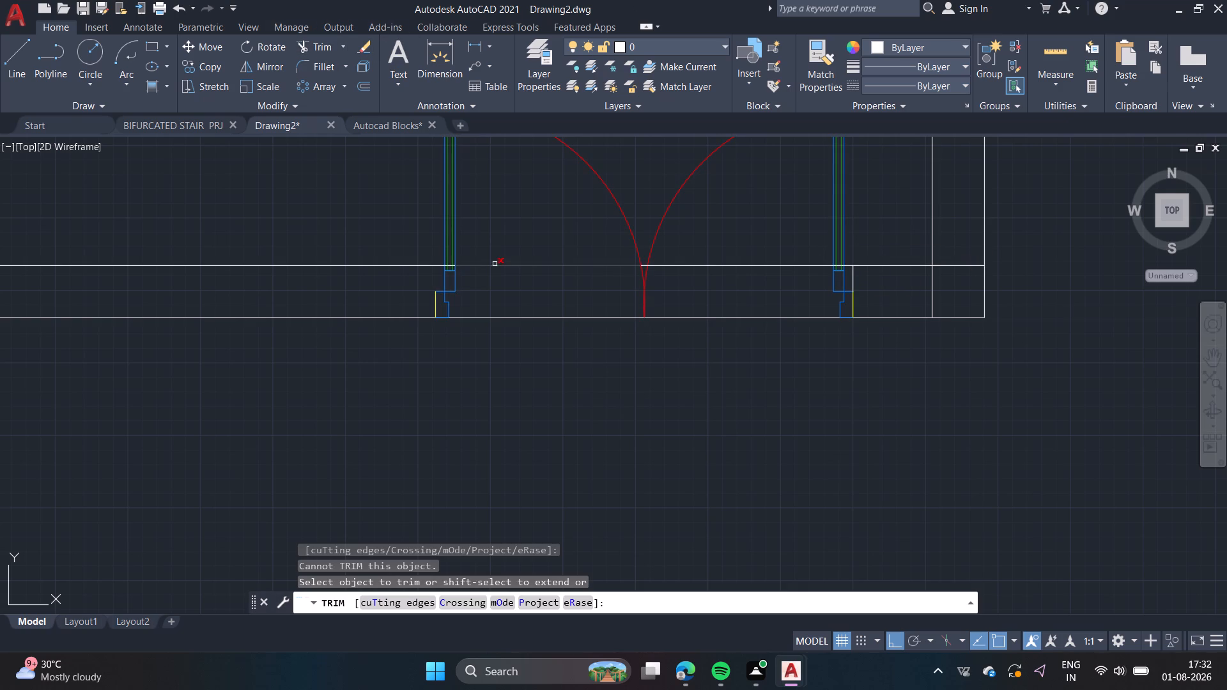
left_click(495, 267)
left_click_drag(695, 261, 695, 269)
left_click(693, 282)
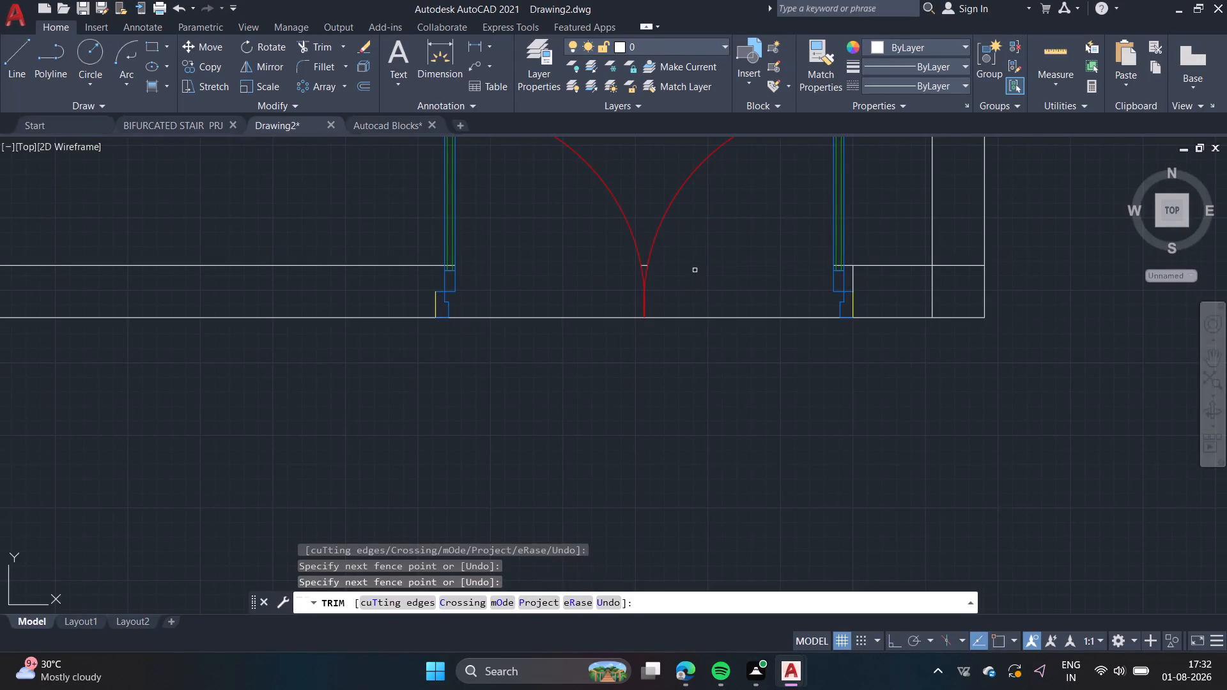
scroll(624, 269, "up", 6)
left_click(799, 229)
left_click(790, 259)
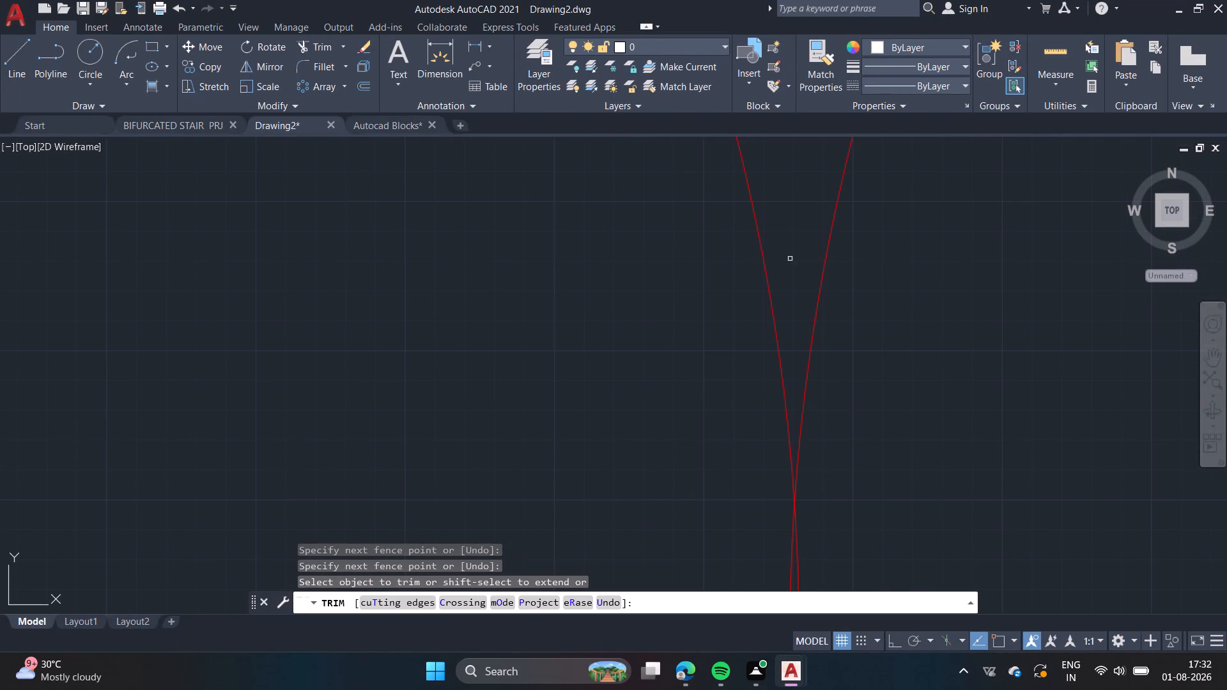
Trim the pieces of the wall's upper line that pass through the right-hand double door's left frame and leaf.
scroll(709, 266, "down", 3)
scroll(298, 244, "up", 4)
middle_click_drag(278, 250, 827, 195)
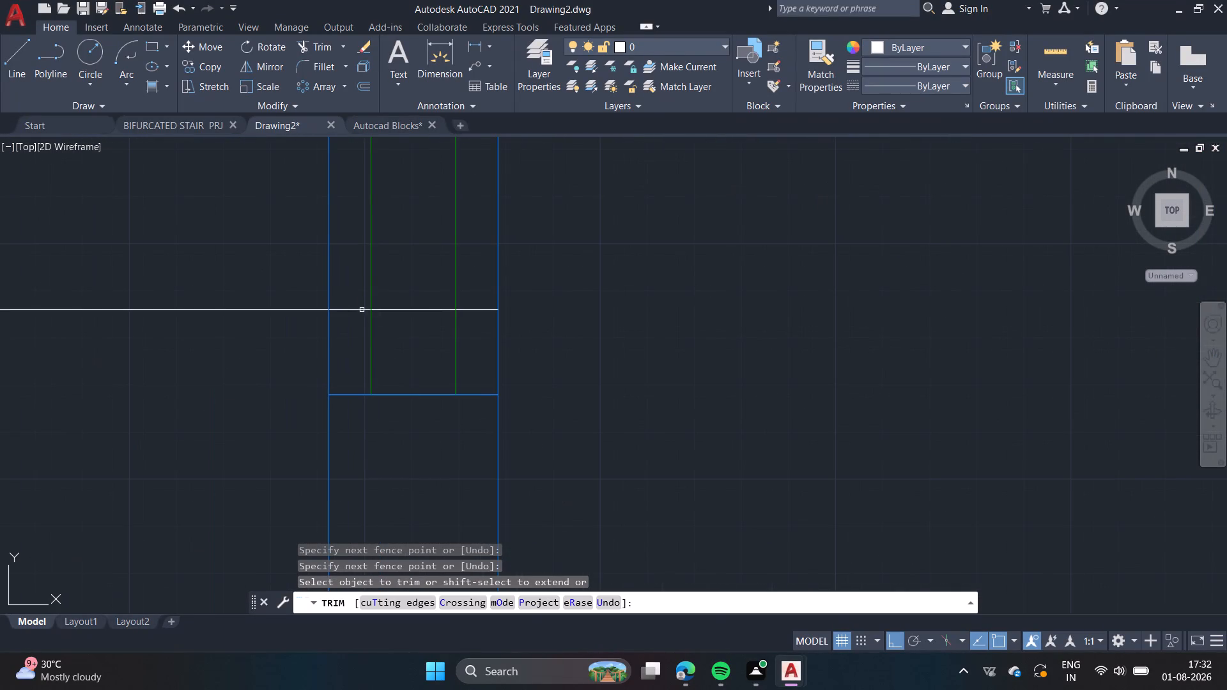
left_click(351, 307)
left_click(351, 318)
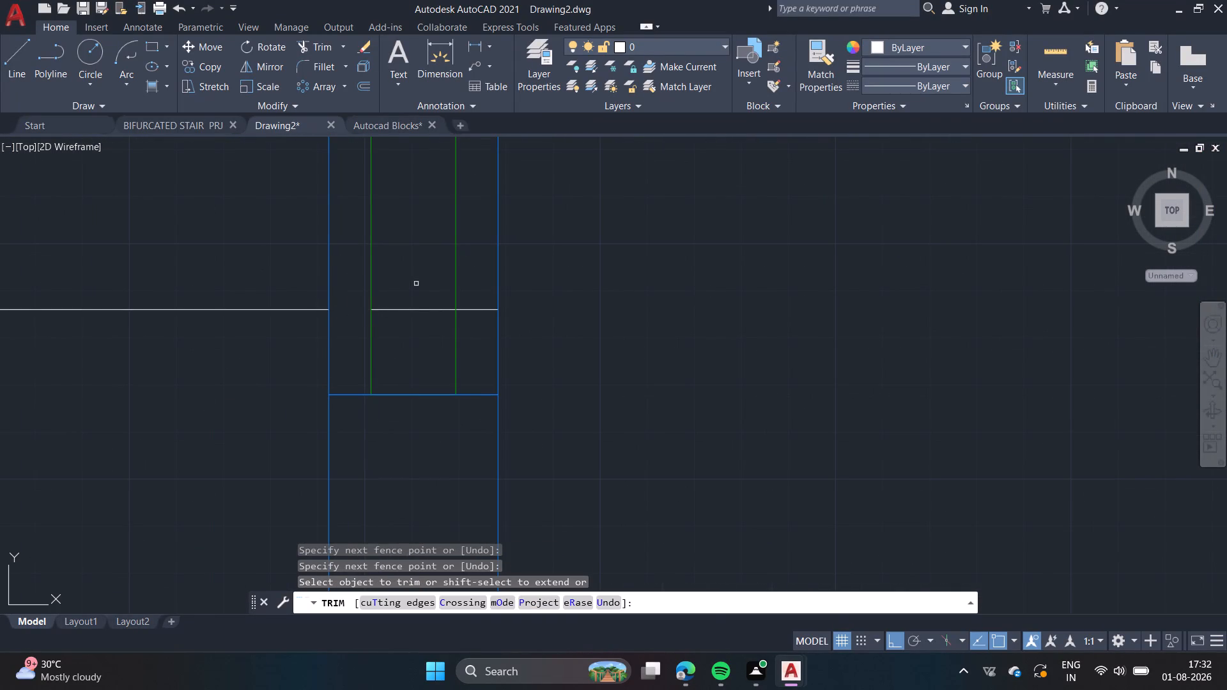
left_click(416, 284)
left_click(416, 337)
left_click_drag(483, 298, 482, 312)
left_click(477, 331)
scroll(617, 307, "down", 2)
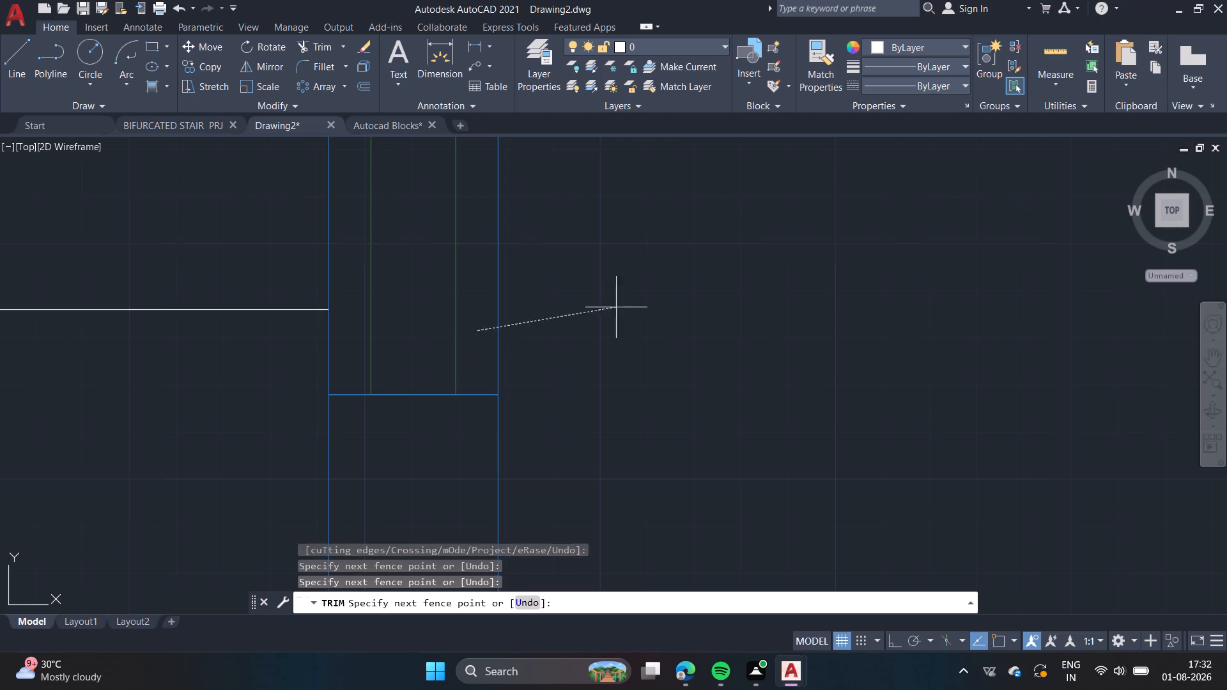
scroll(617, 307, "down", 3)
left_click(594, 314)
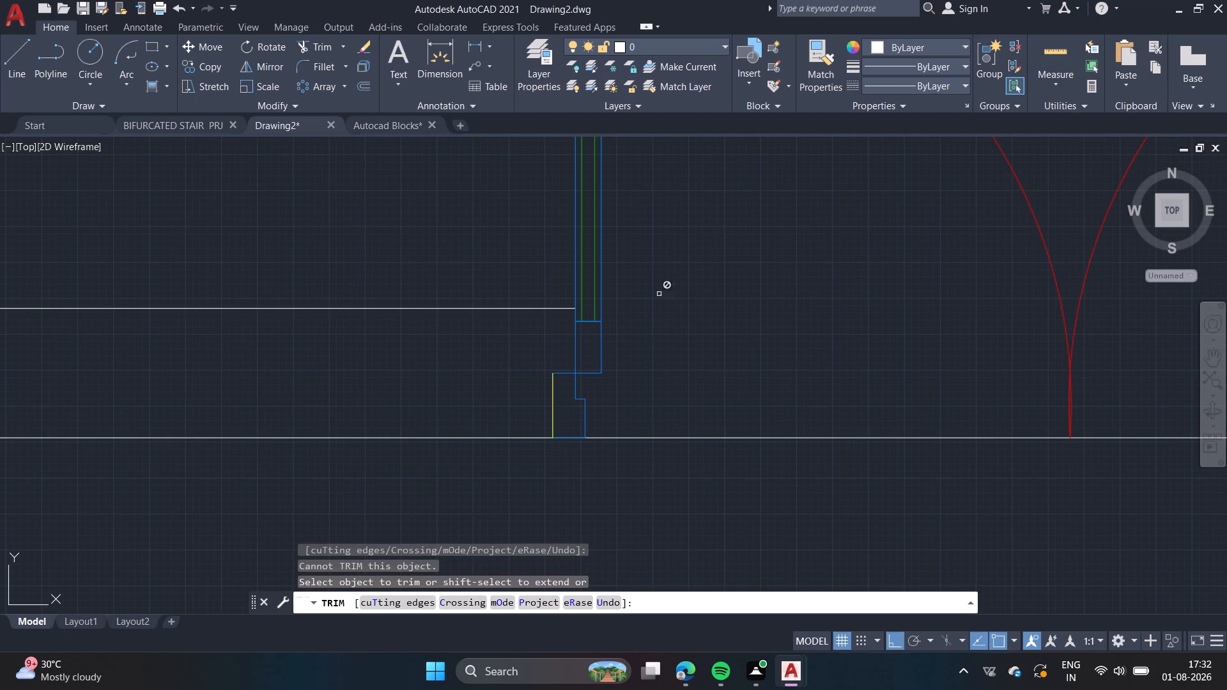
Trim the wall's upper line from the right-hand double door's right frame through to the new jamb line.
middle_click_drag(761, 275, 345, 277)
middle_click_drag(898, 279, 504, 294)
scroll(895, 349, "up", 4)
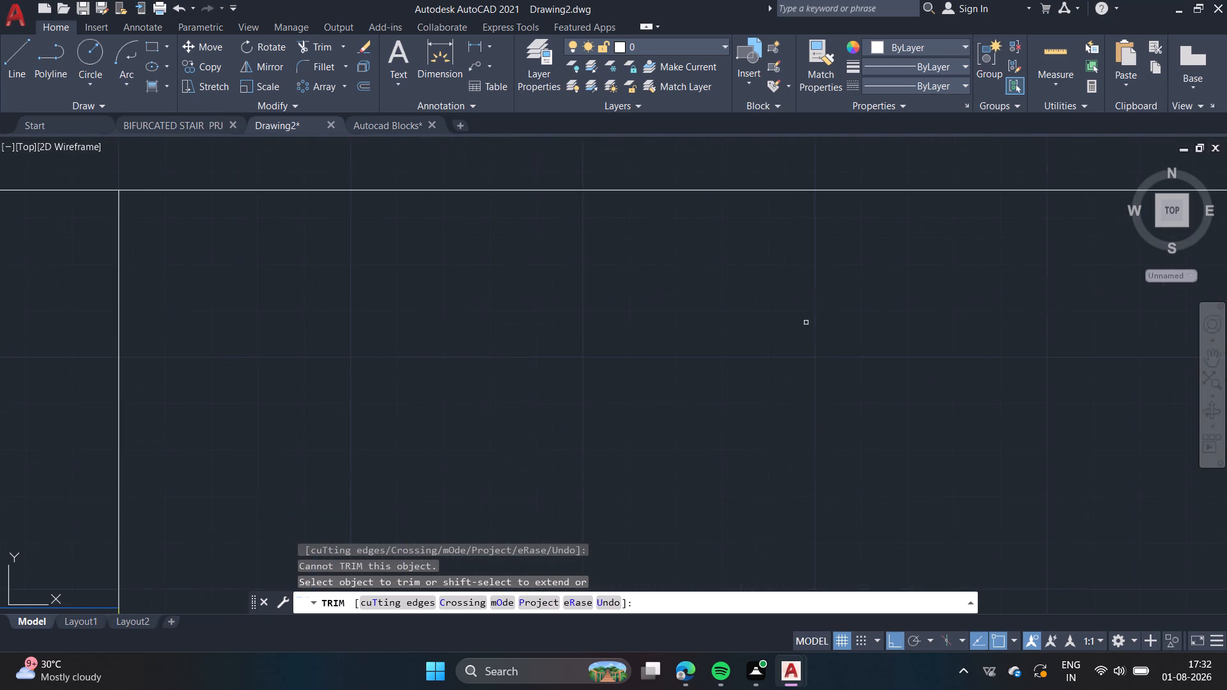
middle_click_drag(684, 278, 1226, 353)
scroll(1226, 348, "down", 1)
left_click(729, 278)
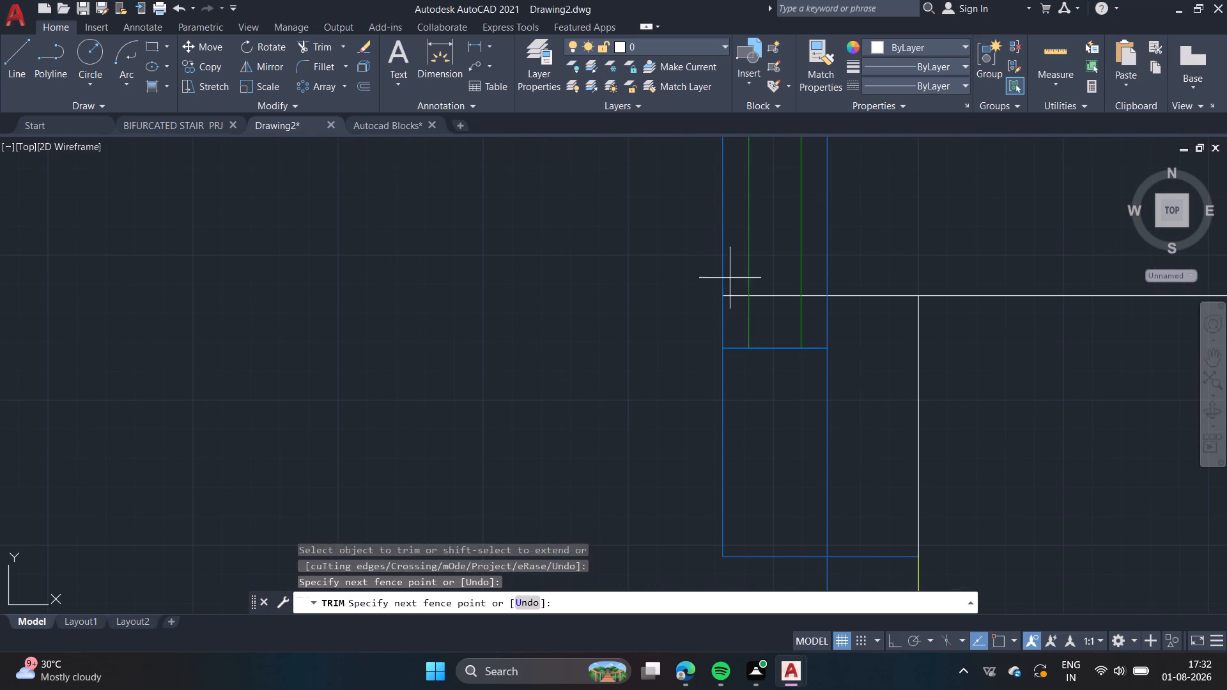
left_click(732, 316)
left_click(768, 275)
left_click(762, 316)
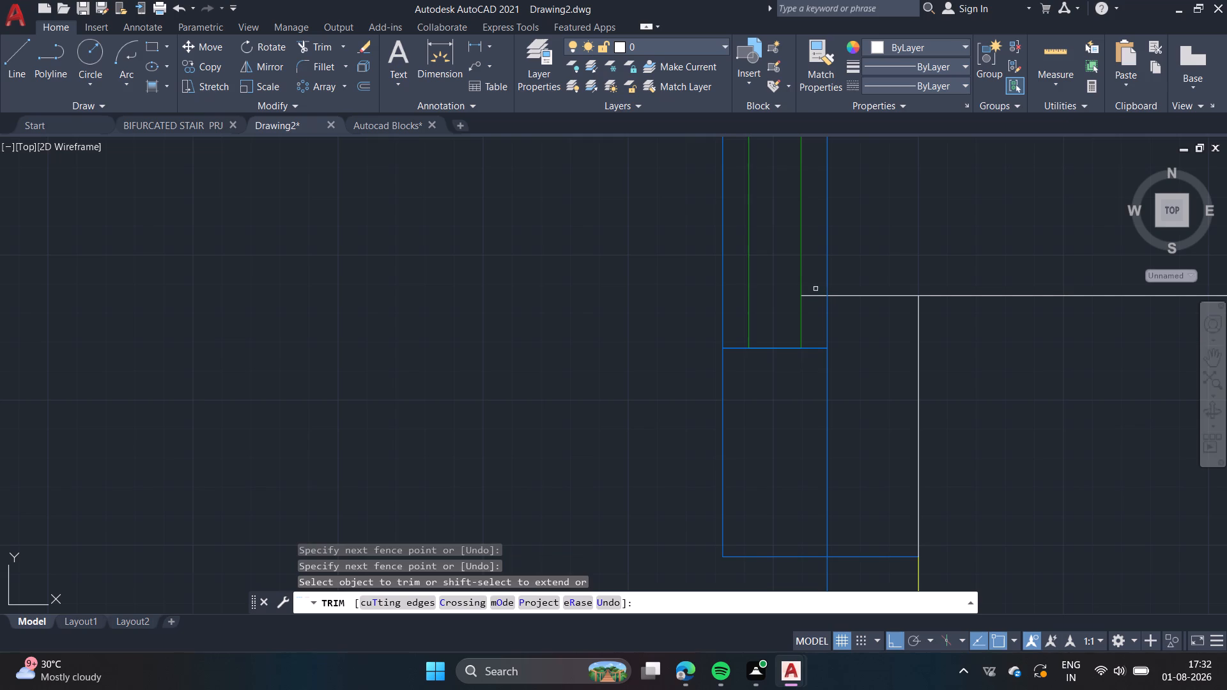
left_click(811, 282)
left_click(813, 315)
left_click(868, 256)
left_click(865, 355)
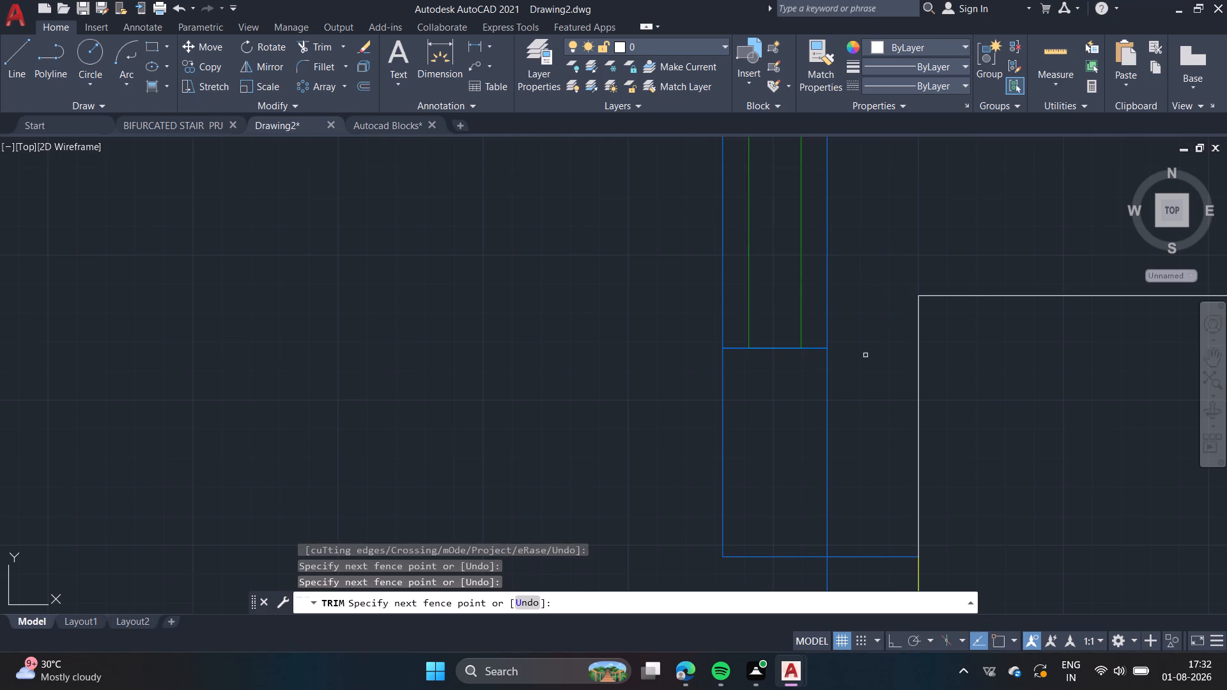
scroll(865, 348, "down", 4)
scroll(495, 333, "down", 1)
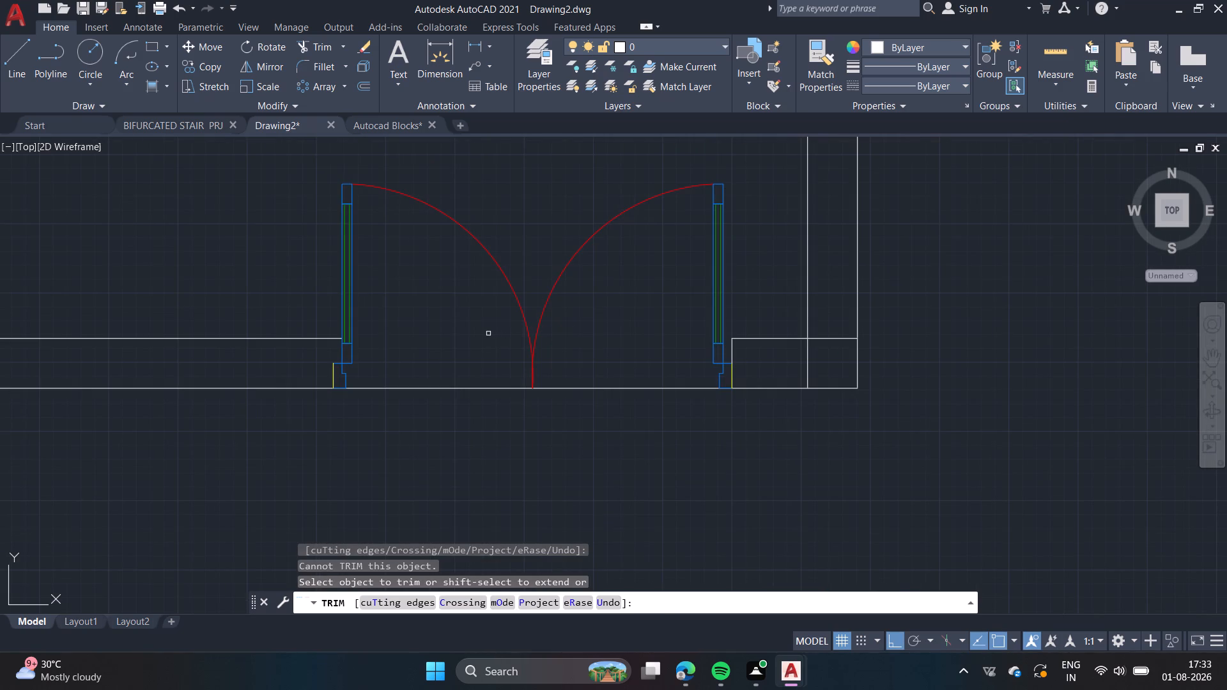
scroll(484, 336, "down", 1)
middle_click_drag(465, 337, 758, 376)
scroll(755, 374, "down", 1)
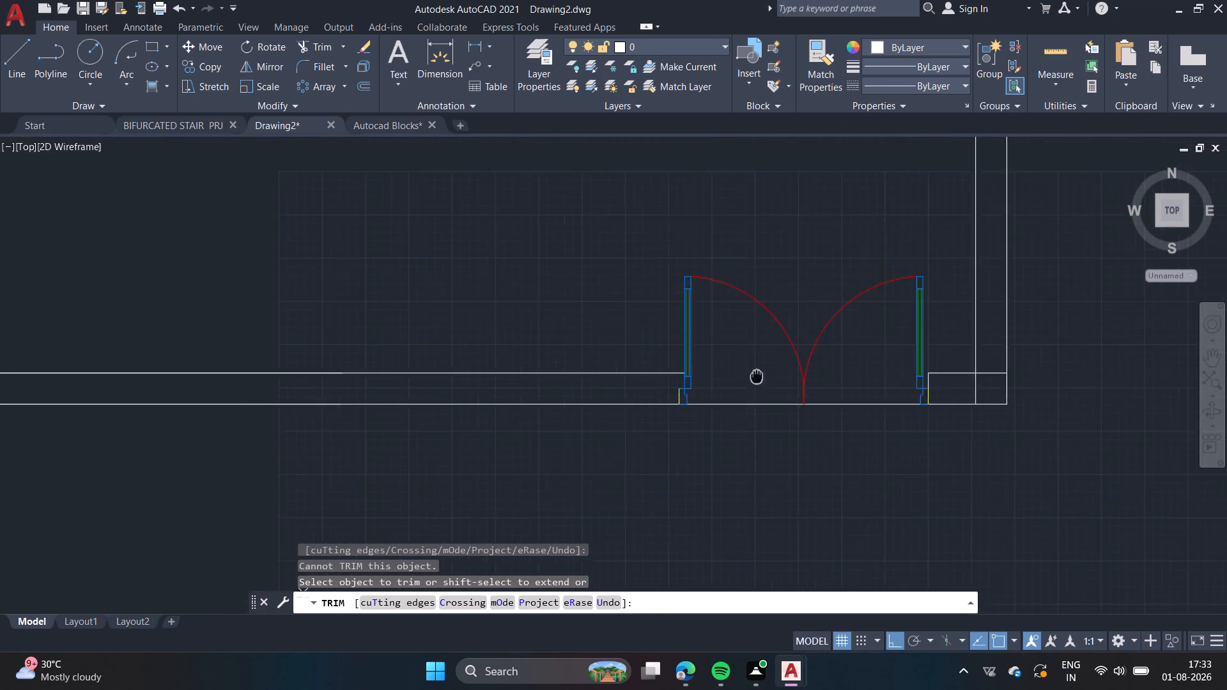
middle_click_drag(758, 376, 760, 378)
scroll(758, 376, "down", 3)
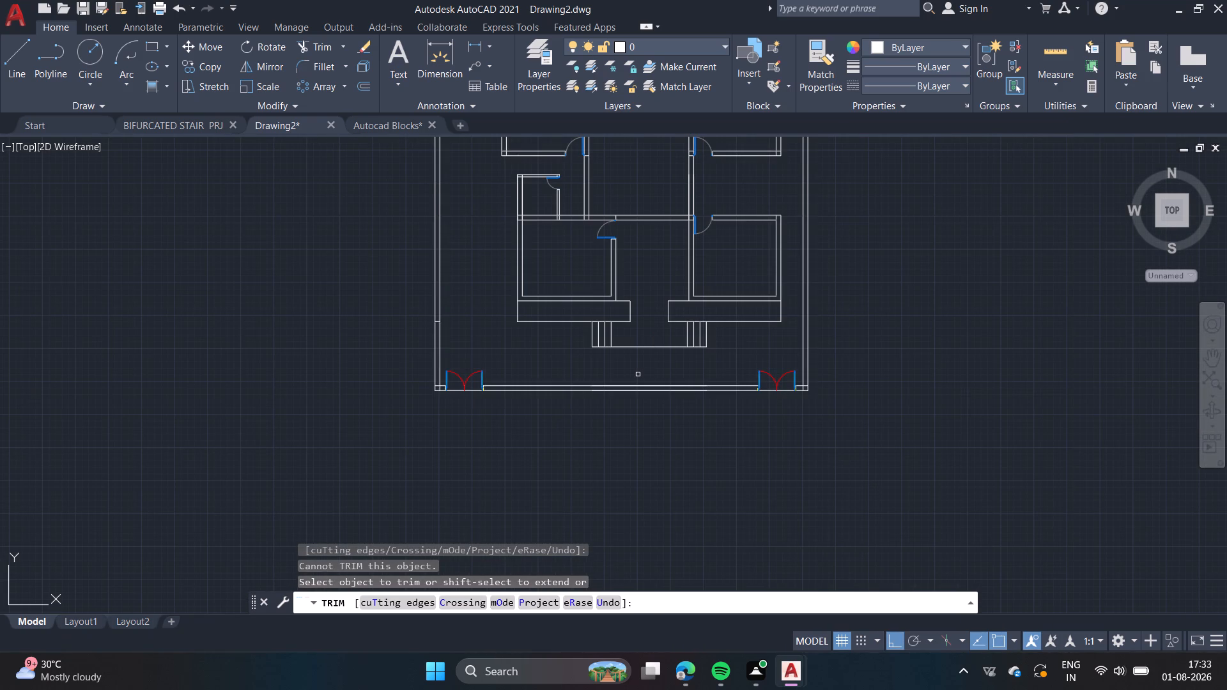
key("Escape")
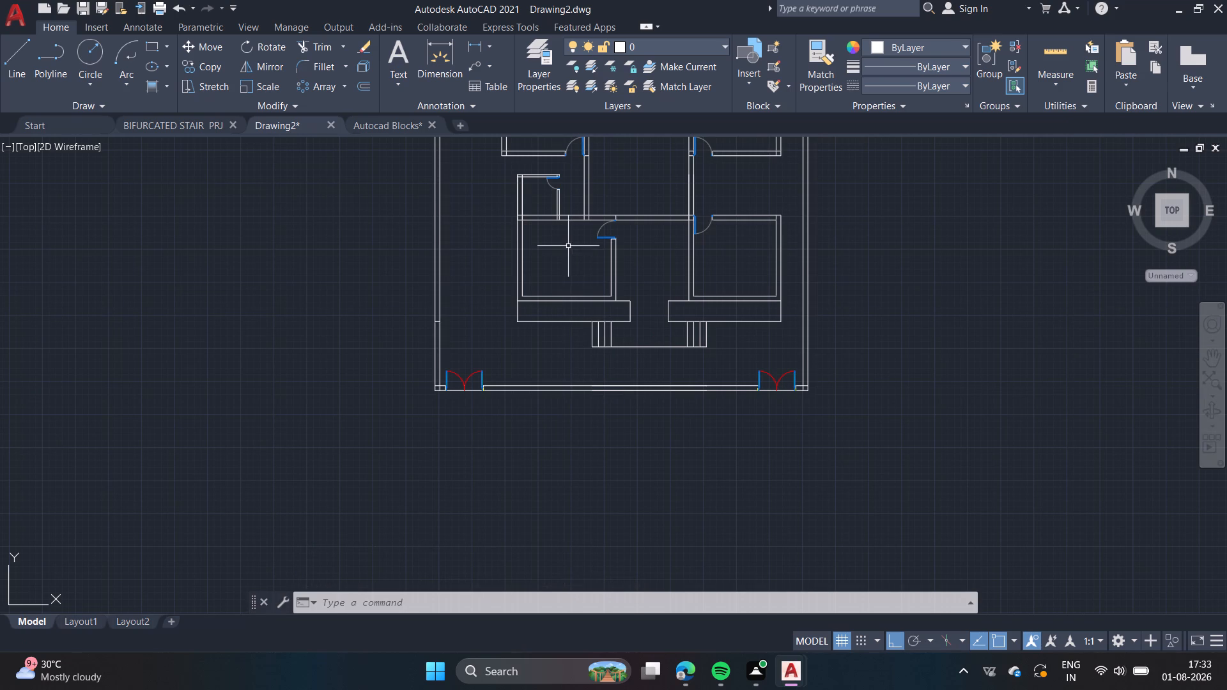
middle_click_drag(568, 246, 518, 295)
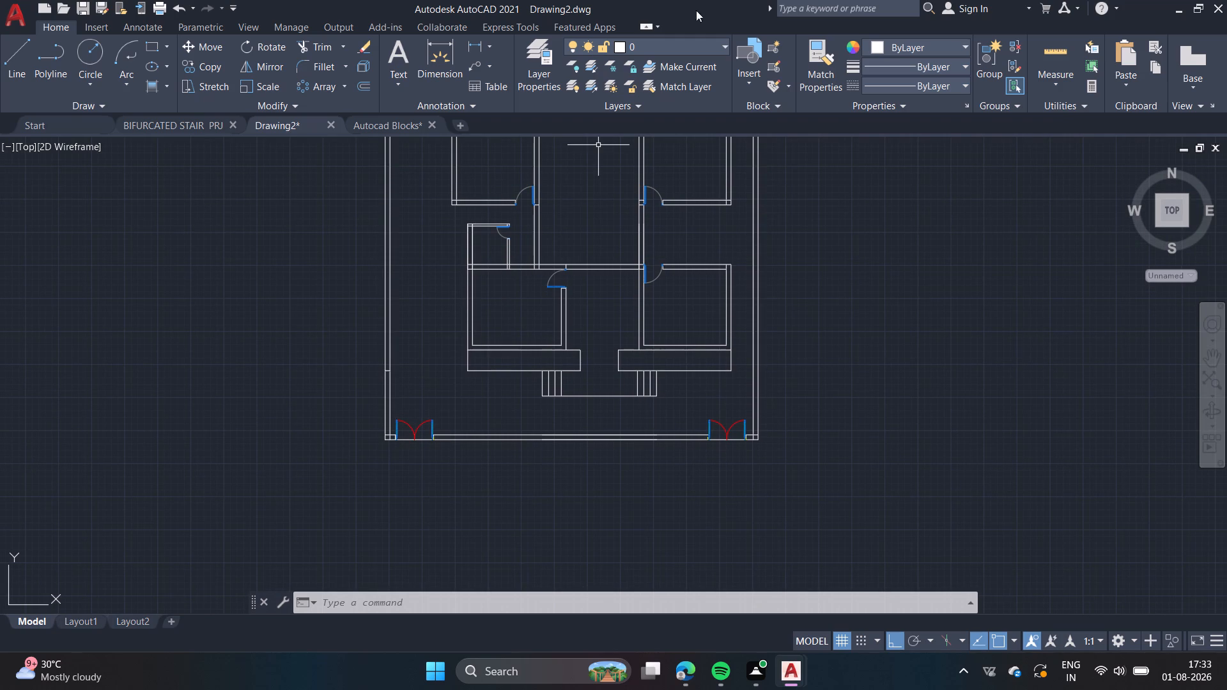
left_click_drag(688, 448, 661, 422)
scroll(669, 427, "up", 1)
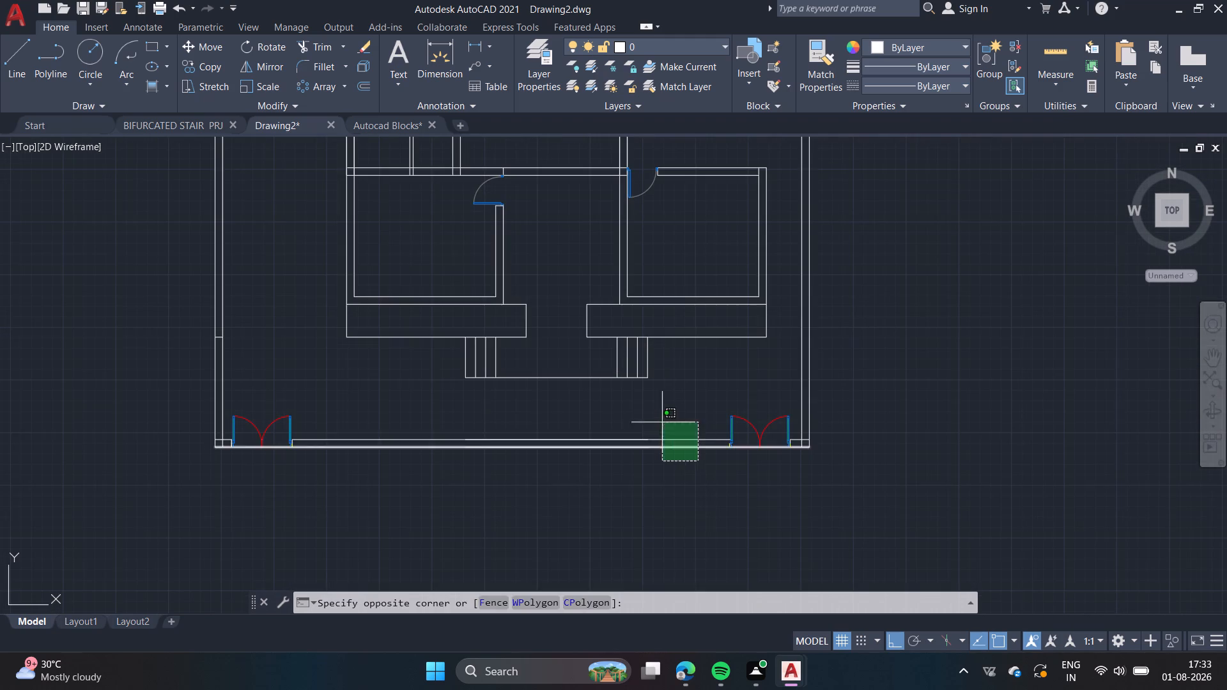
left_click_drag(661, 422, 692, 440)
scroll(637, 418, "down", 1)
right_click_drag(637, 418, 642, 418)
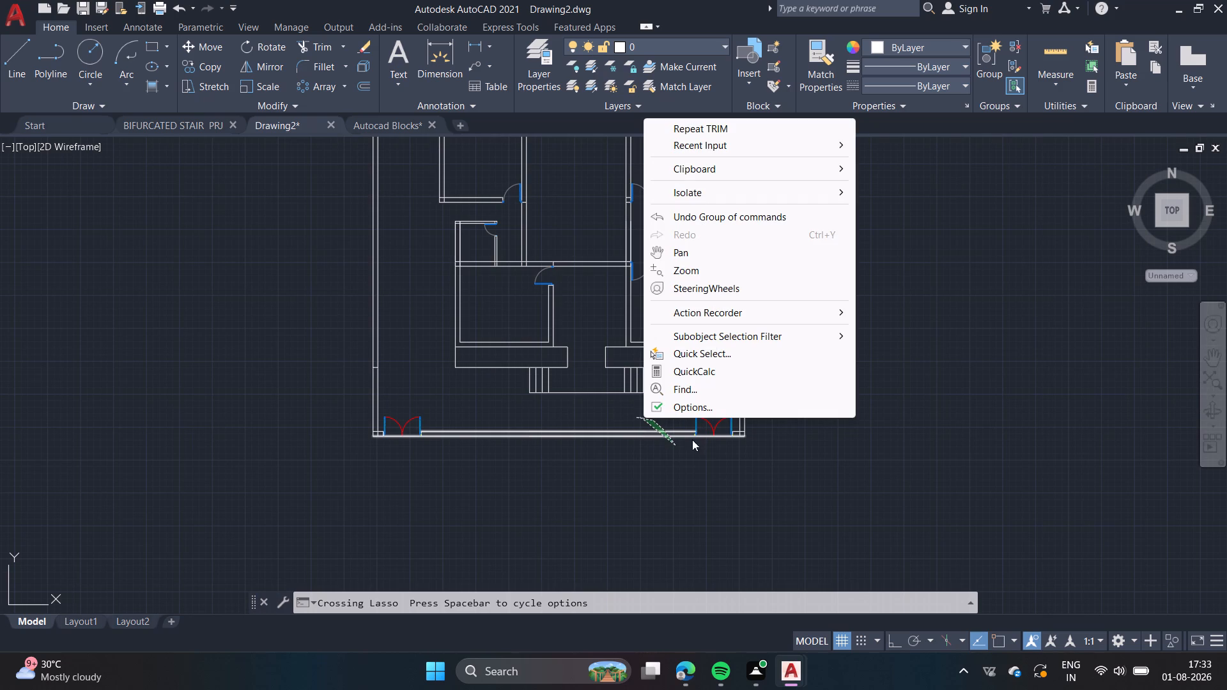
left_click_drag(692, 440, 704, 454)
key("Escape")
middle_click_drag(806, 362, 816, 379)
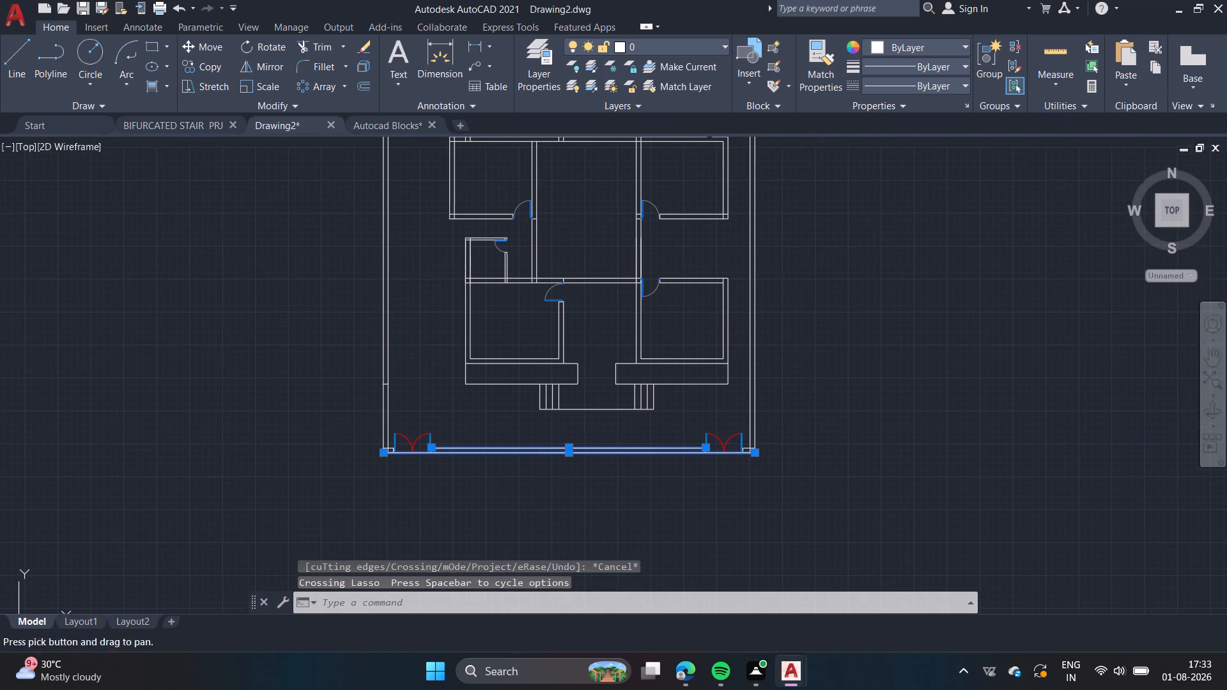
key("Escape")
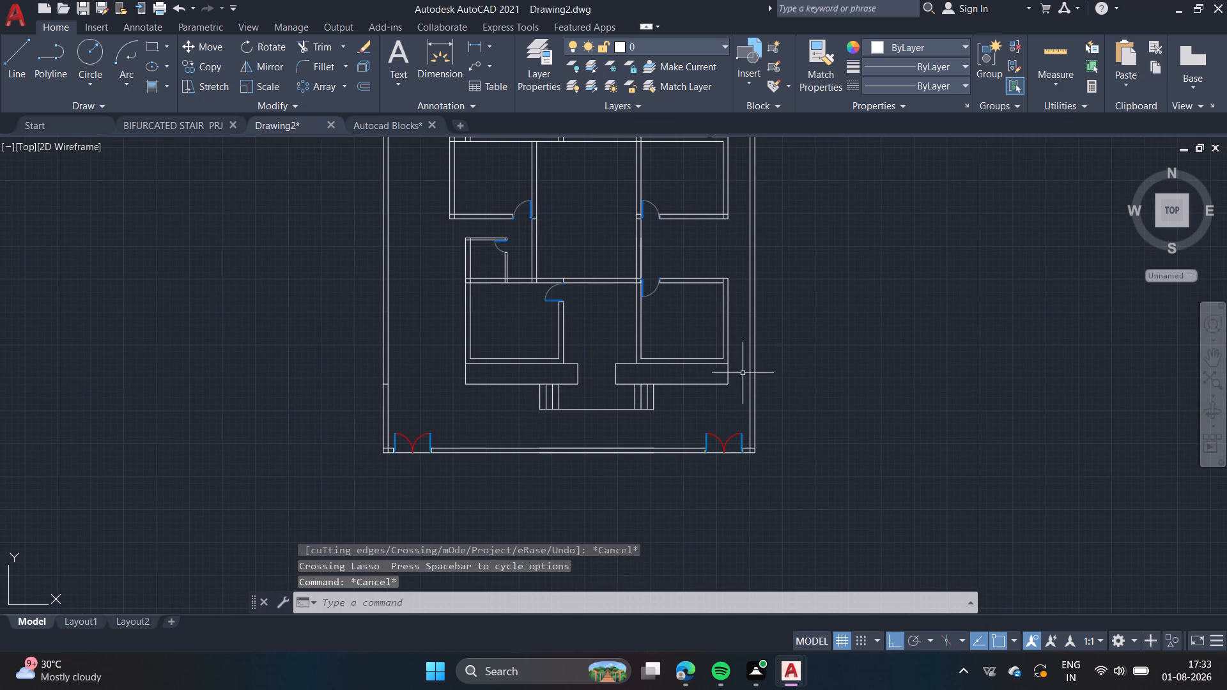
Outline an opening in the horizontal wall left of the upper-left room's door with two cross lines joined along the wall's lower edge.
middle_click_drag(819, 378, 847, 425)
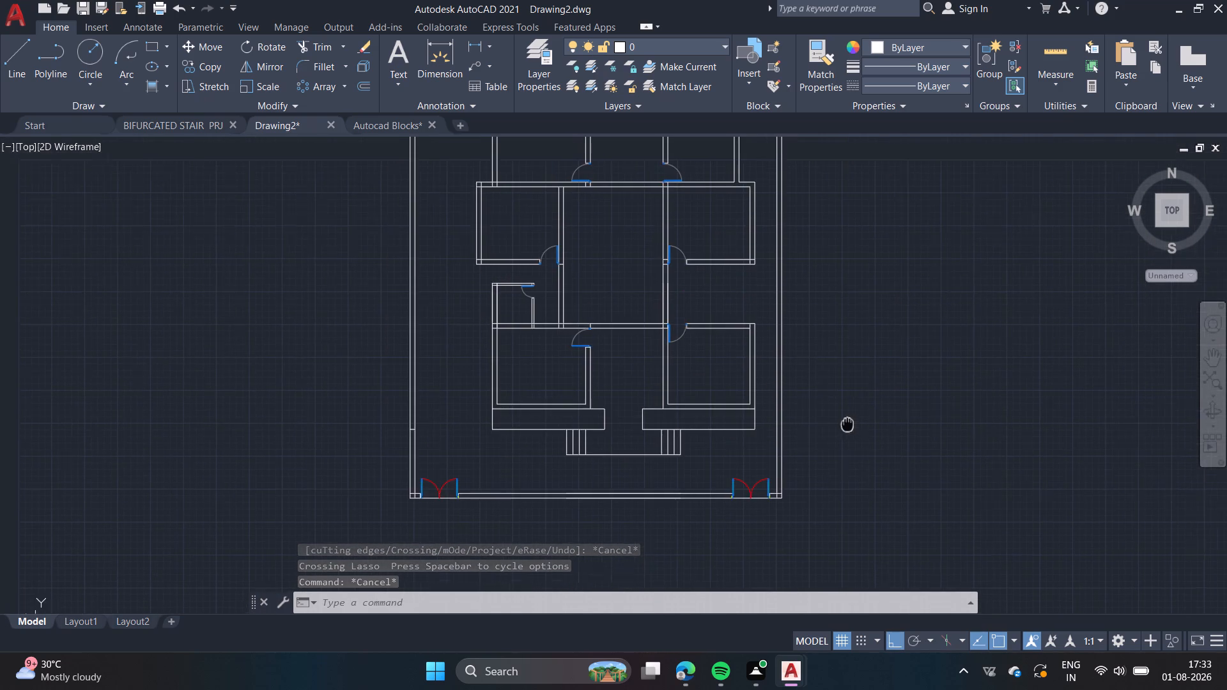
middle_click_drag(847, 425, 851, 427)
scroll(788, 339, "up", 2)
middle_click_drag(814, 358, 895, 421)
scroll(668, 320, "down", 1)
middle_click_drag(714, 333, 767, 355)
middle_click_drag(537, 271, 700, 403)
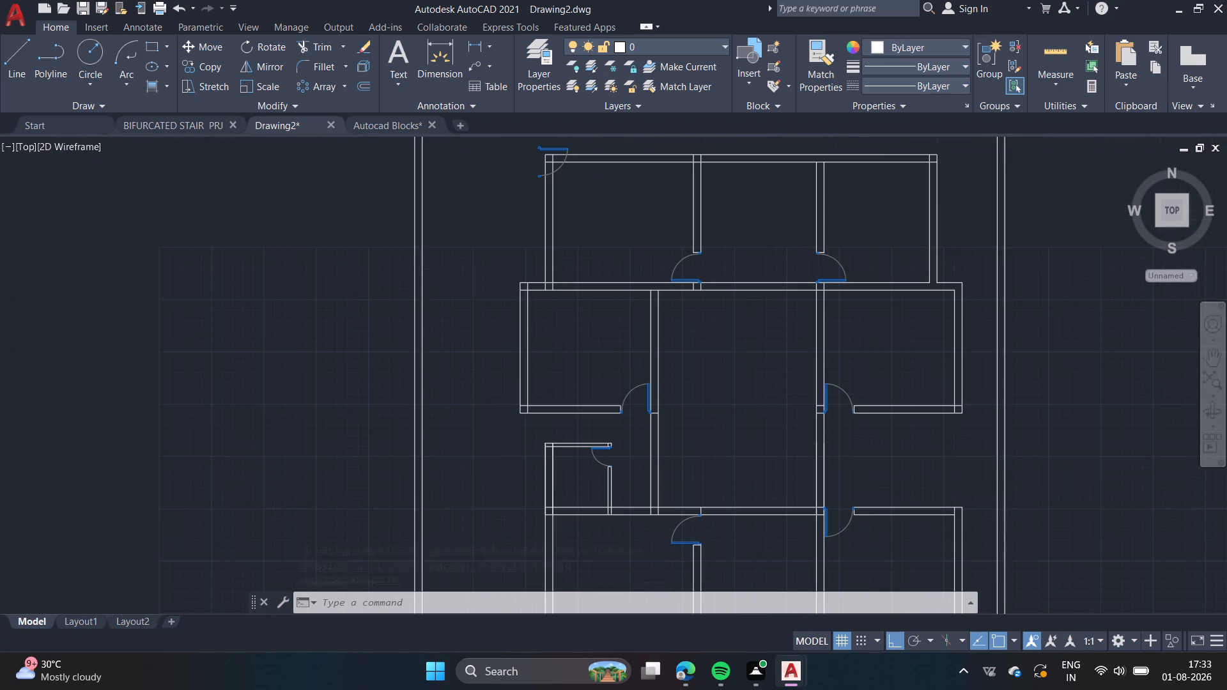
middle_click_drag(622, 343, 620, 356)
scroll(621, 366, "up", 1)
middle_click_drag(615, 397, 617, 436)
scroll(615, 424, "down", 1)
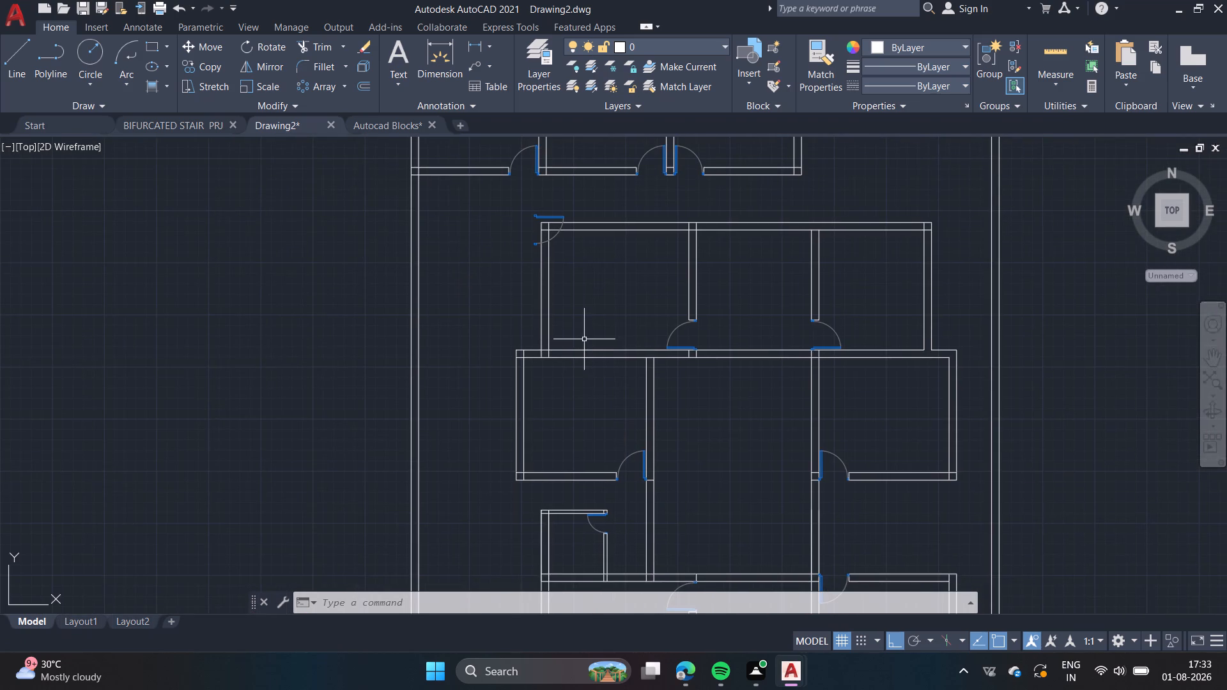
middle_click_drag(584, 339, 655, 434)
middle_click_drag(544, 288, 564, 337)
scroll(562, 330, "up", 2)
middle_click_drag(561, 335, 575, 349)
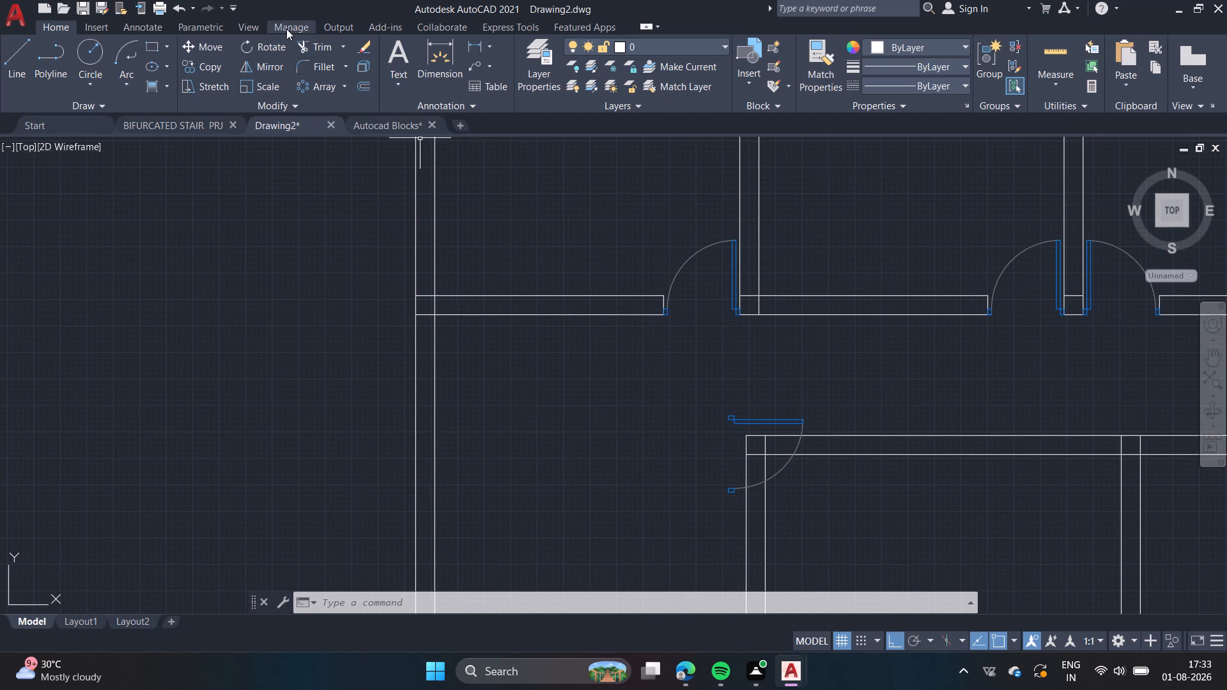
left_click(26, 54)
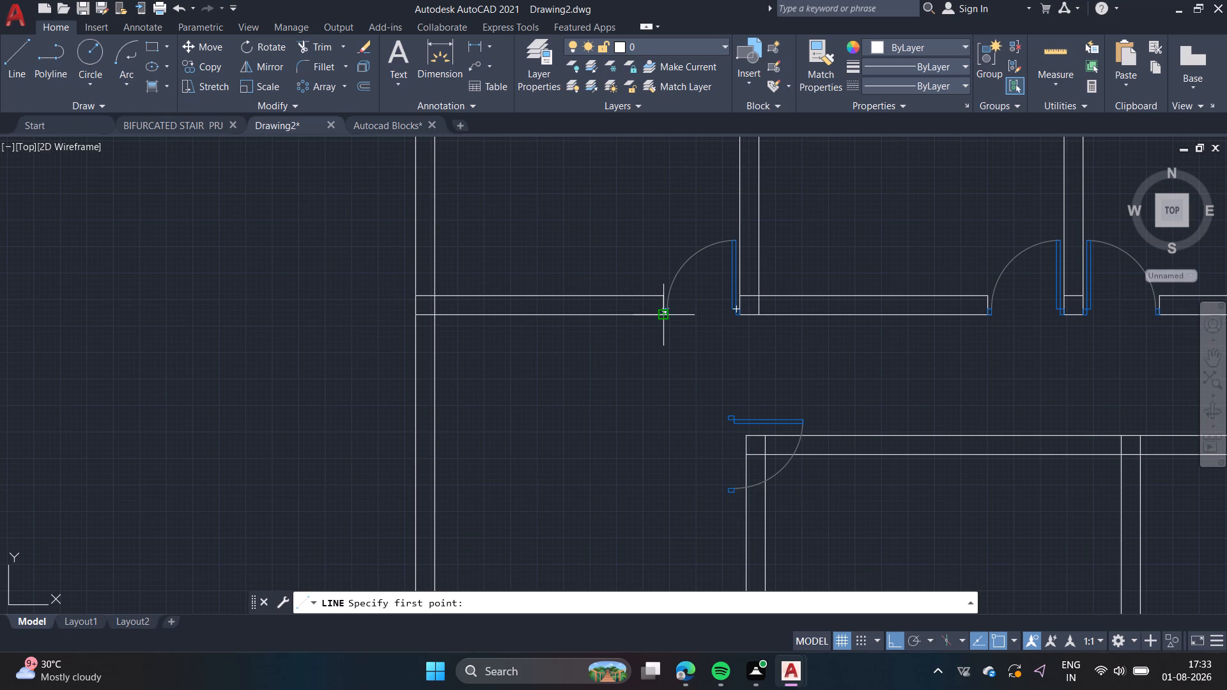
left_click(506, 299)
left_click(510, 310)
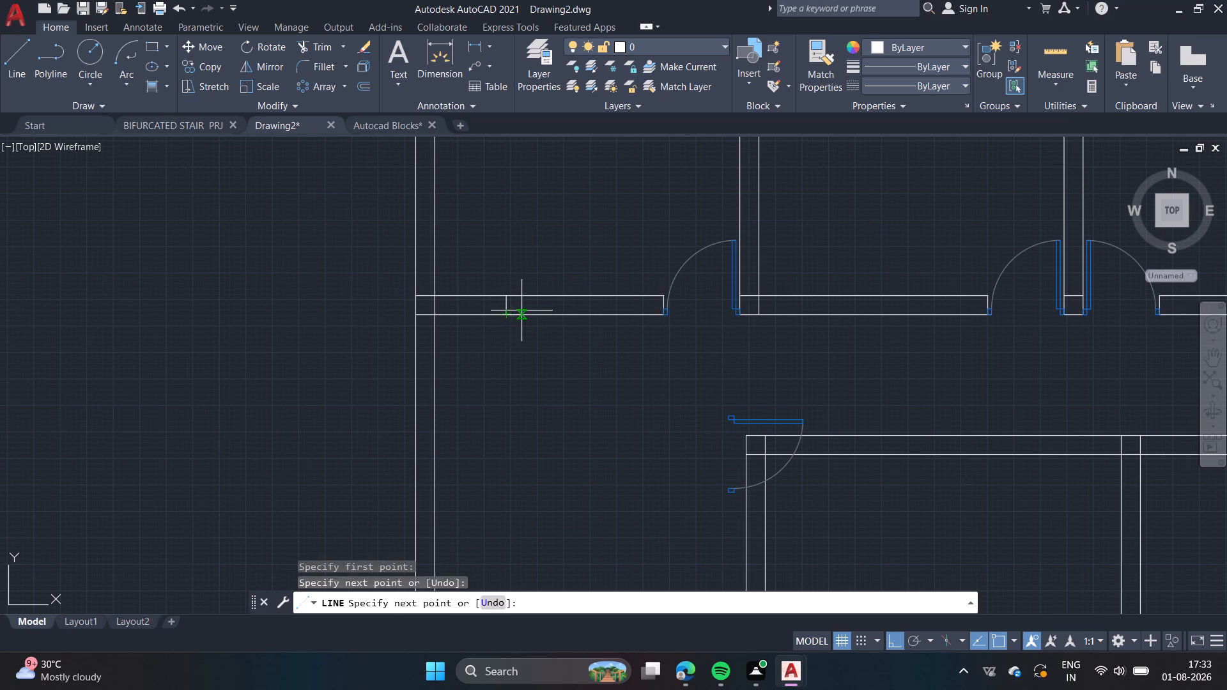
left_click(588, 315)
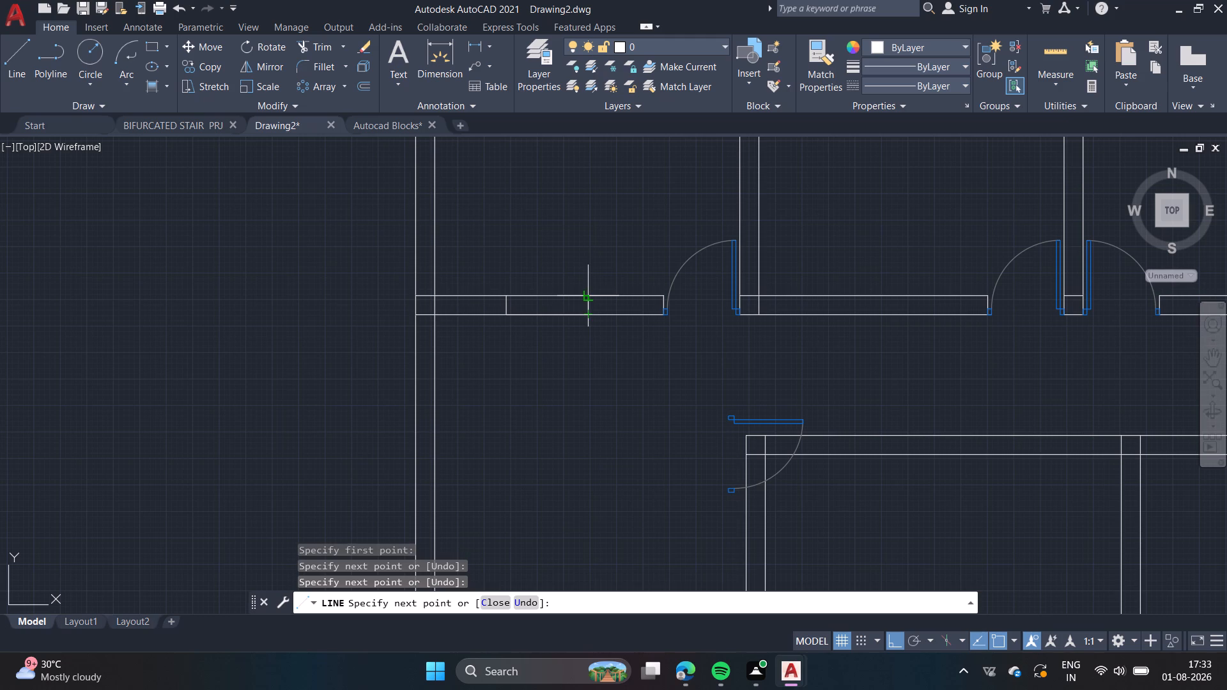
left_click(585, 299)
key("Escape")
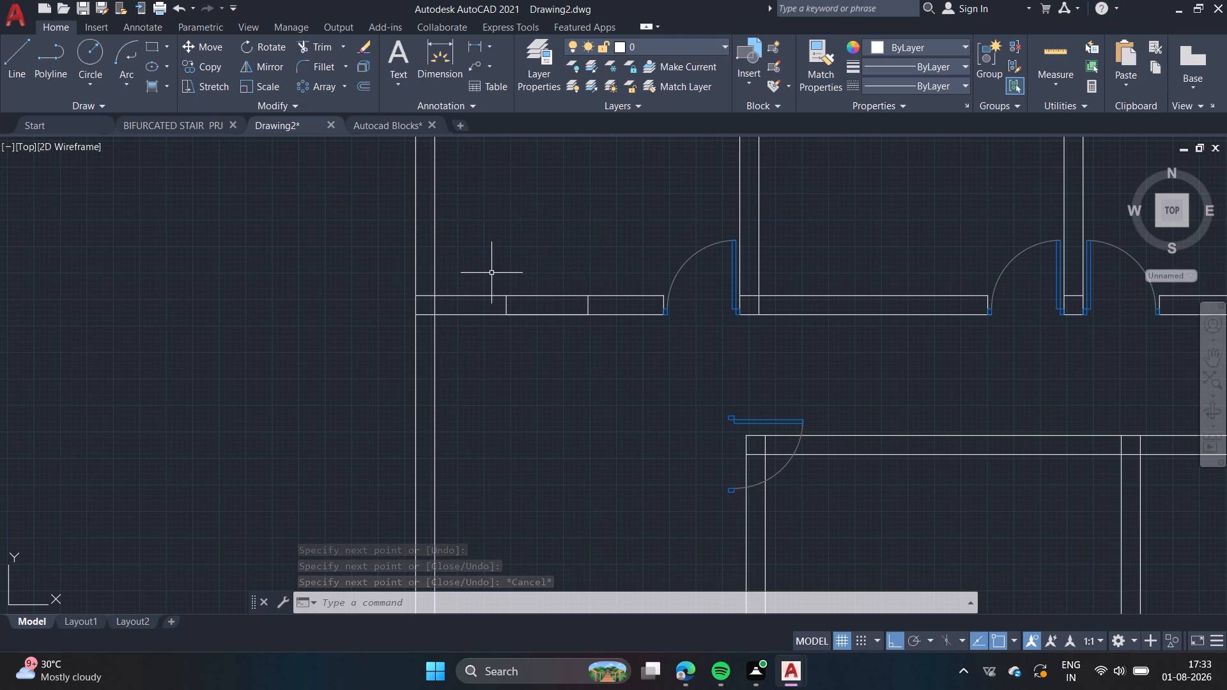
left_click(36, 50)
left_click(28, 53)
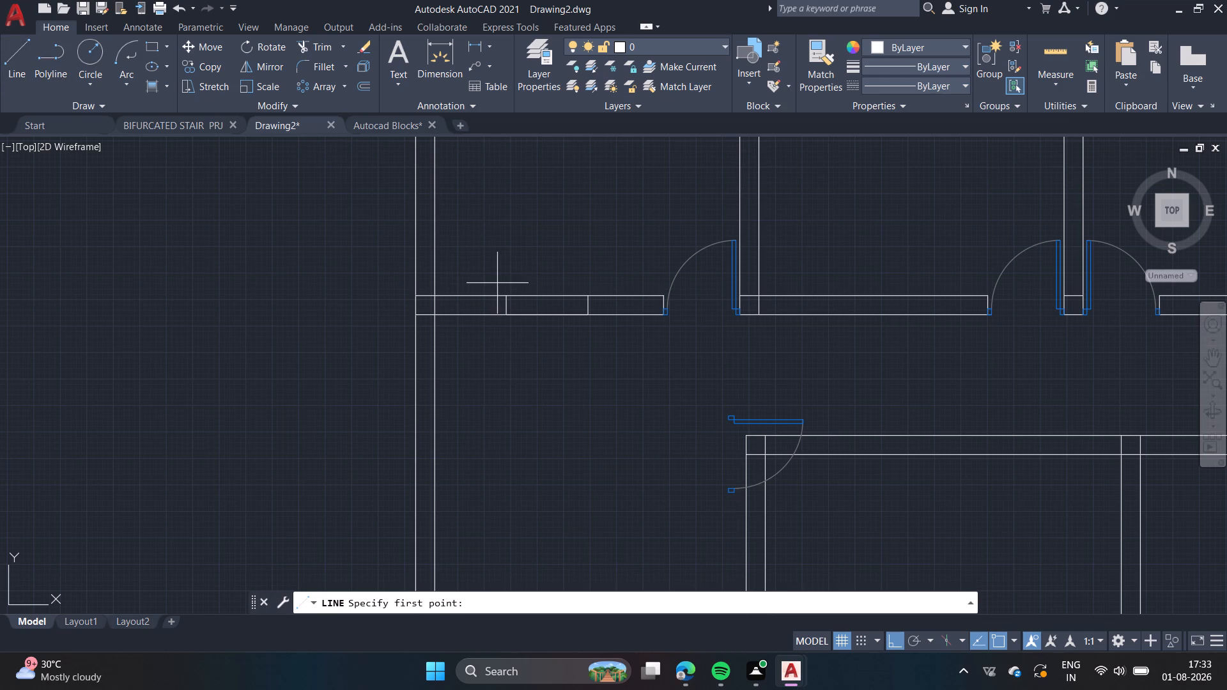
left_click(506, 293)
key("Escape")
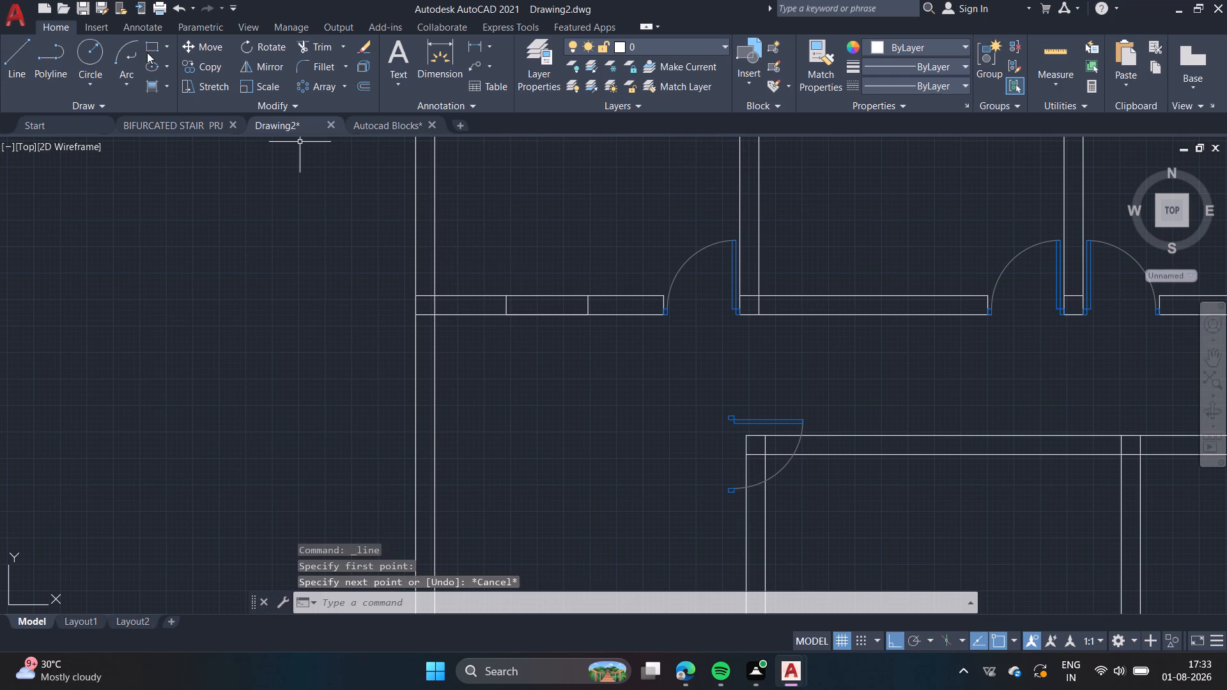
Draw two parallel horizontal pane lines between the cross lines of the window opening in the upper-left room's lower wall.
left_click(30, 47)
scroll(512, 309, "up", 2)
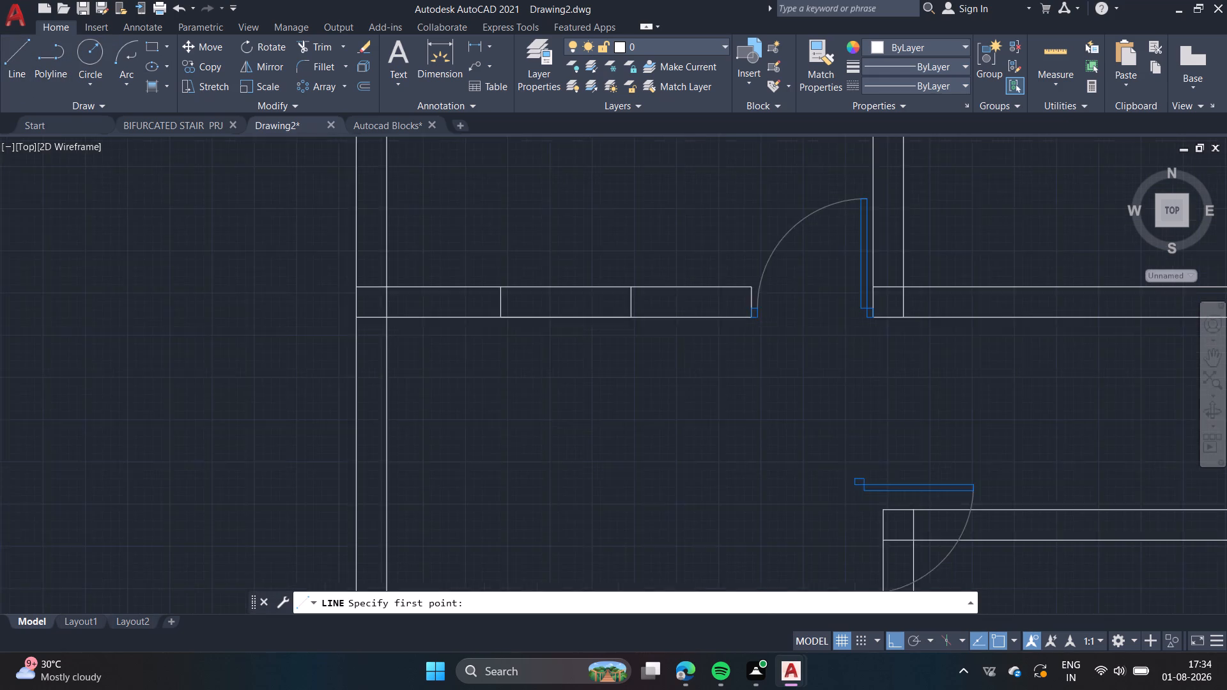
left_click(493, 289)
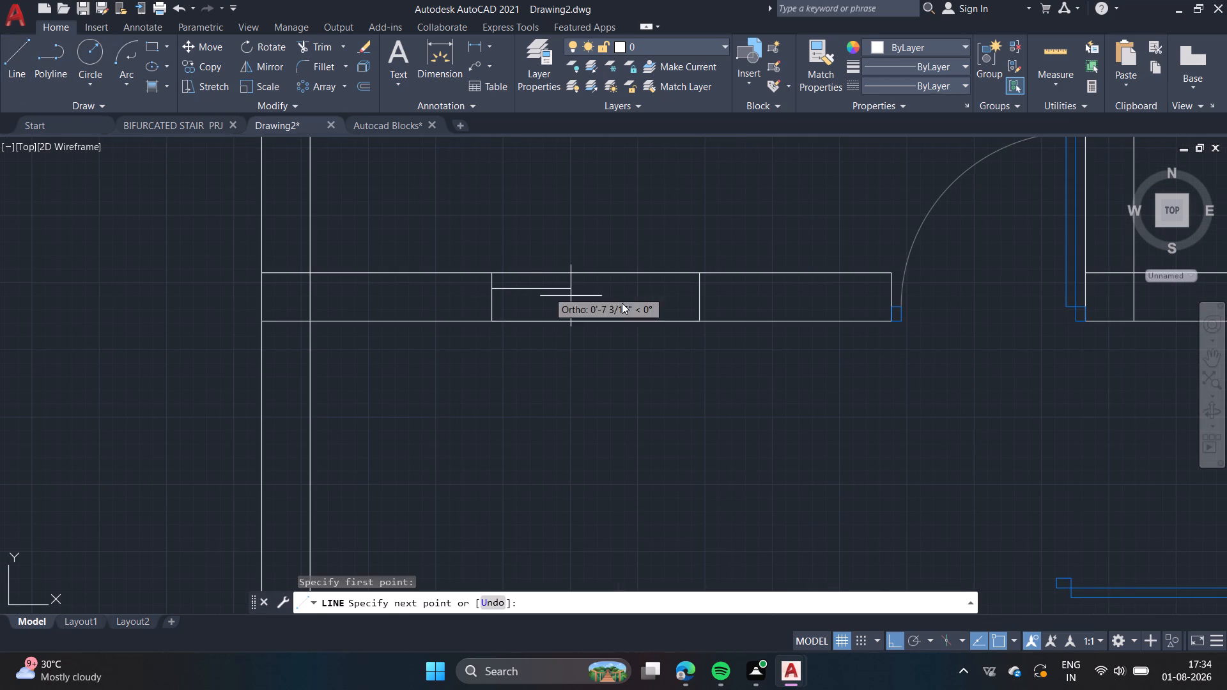
left_click(698, 289)
key("Escape")
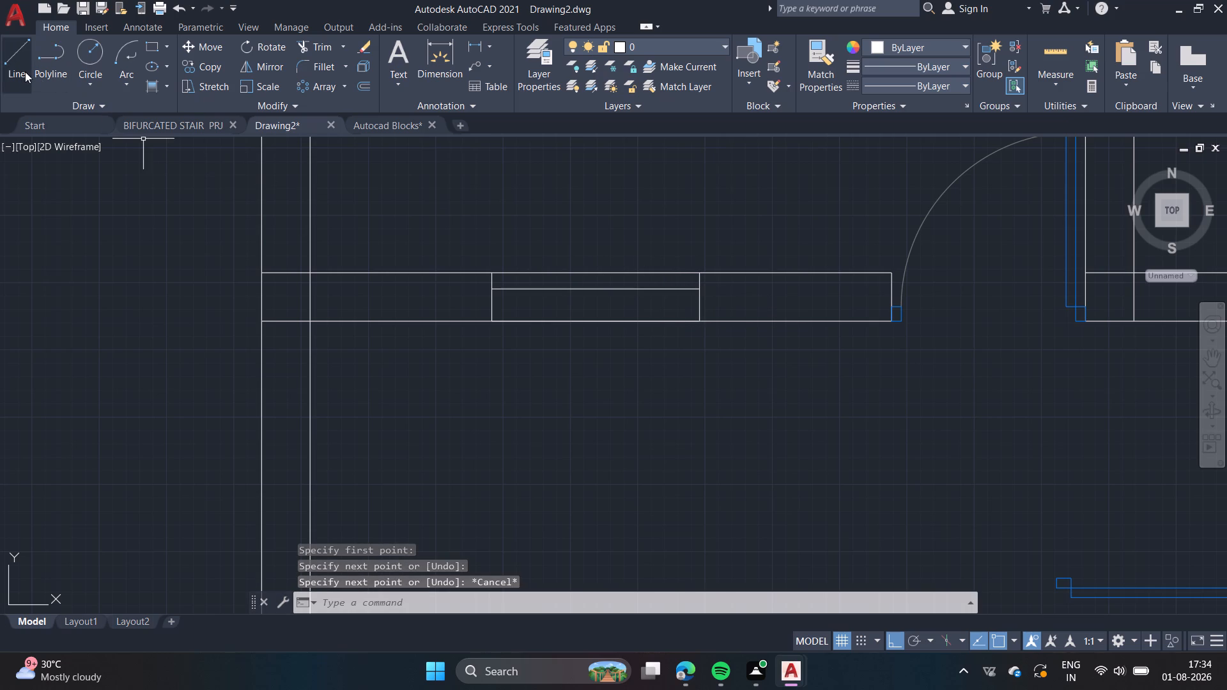
left_click(24, 70)
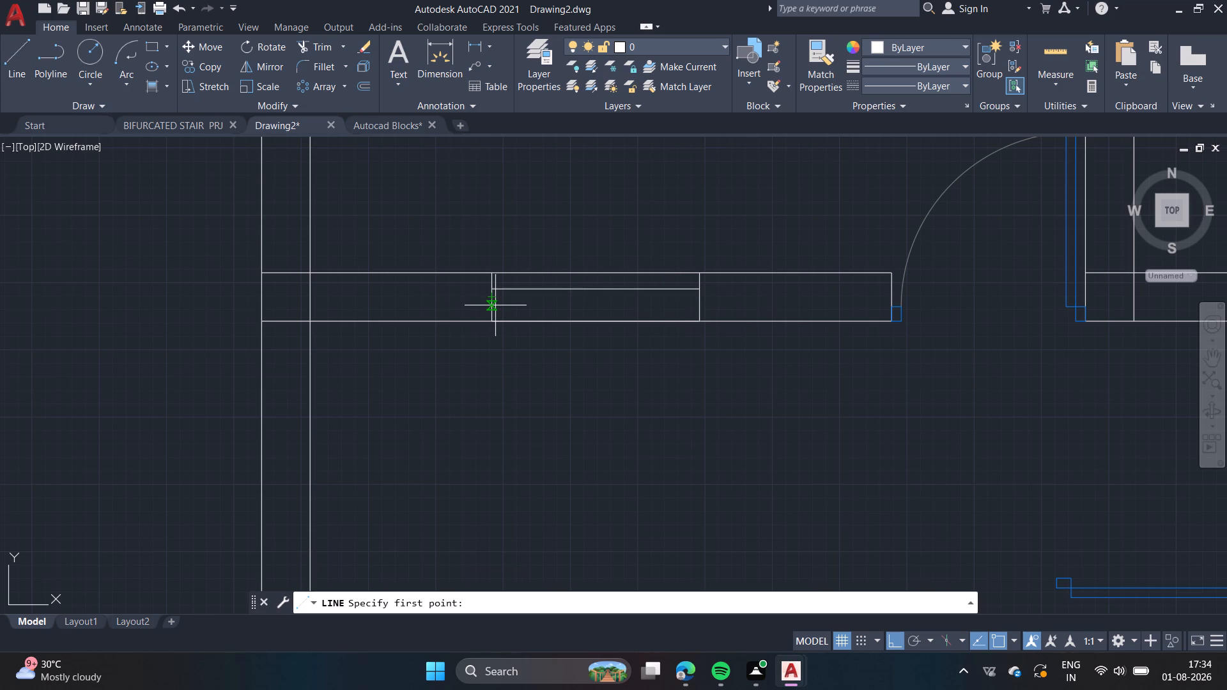
left_click(495, 305)
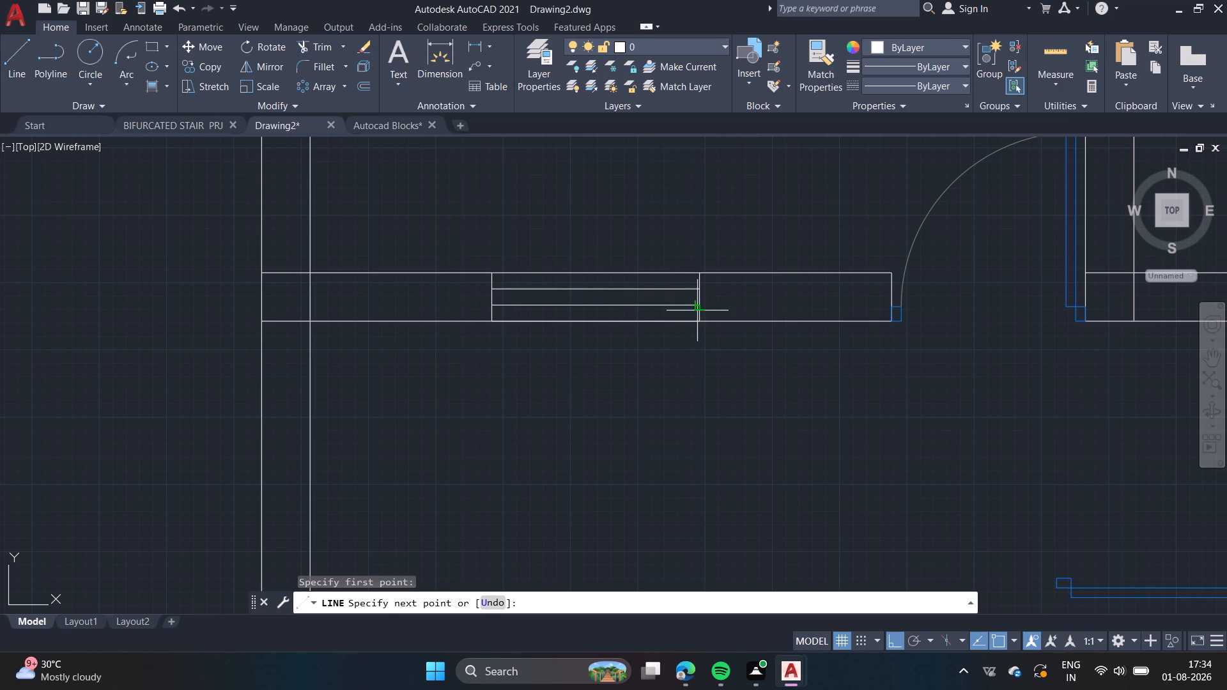
left_click(698, 307)
key("Escape")
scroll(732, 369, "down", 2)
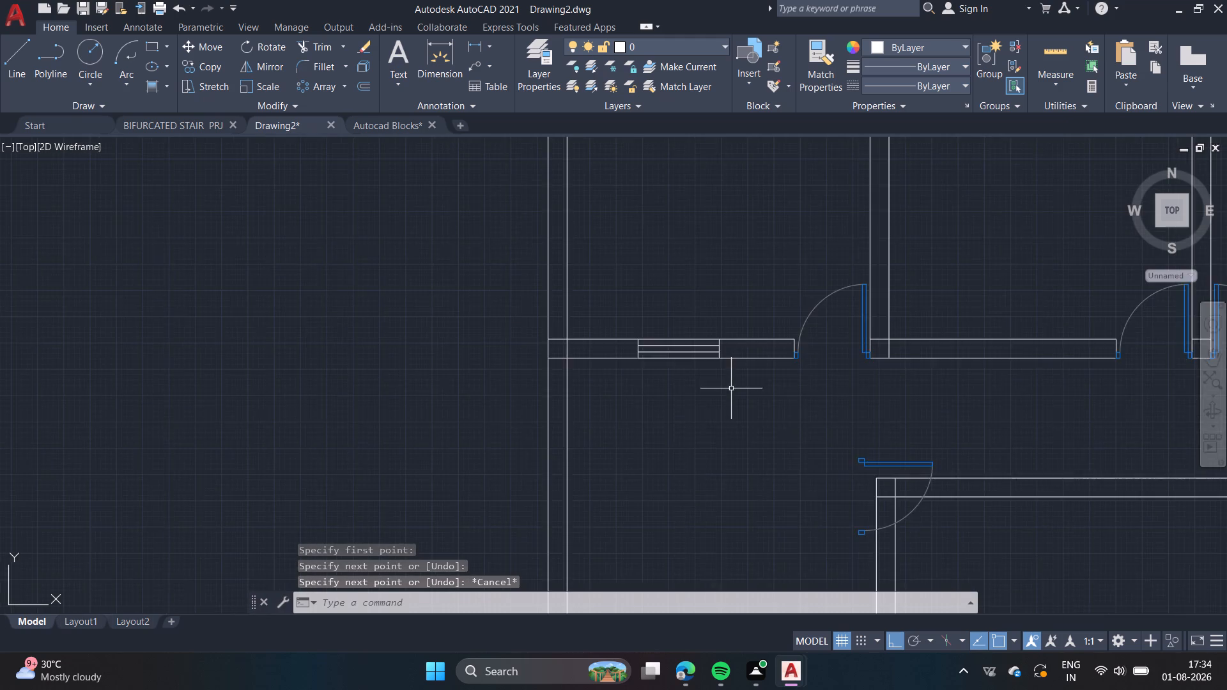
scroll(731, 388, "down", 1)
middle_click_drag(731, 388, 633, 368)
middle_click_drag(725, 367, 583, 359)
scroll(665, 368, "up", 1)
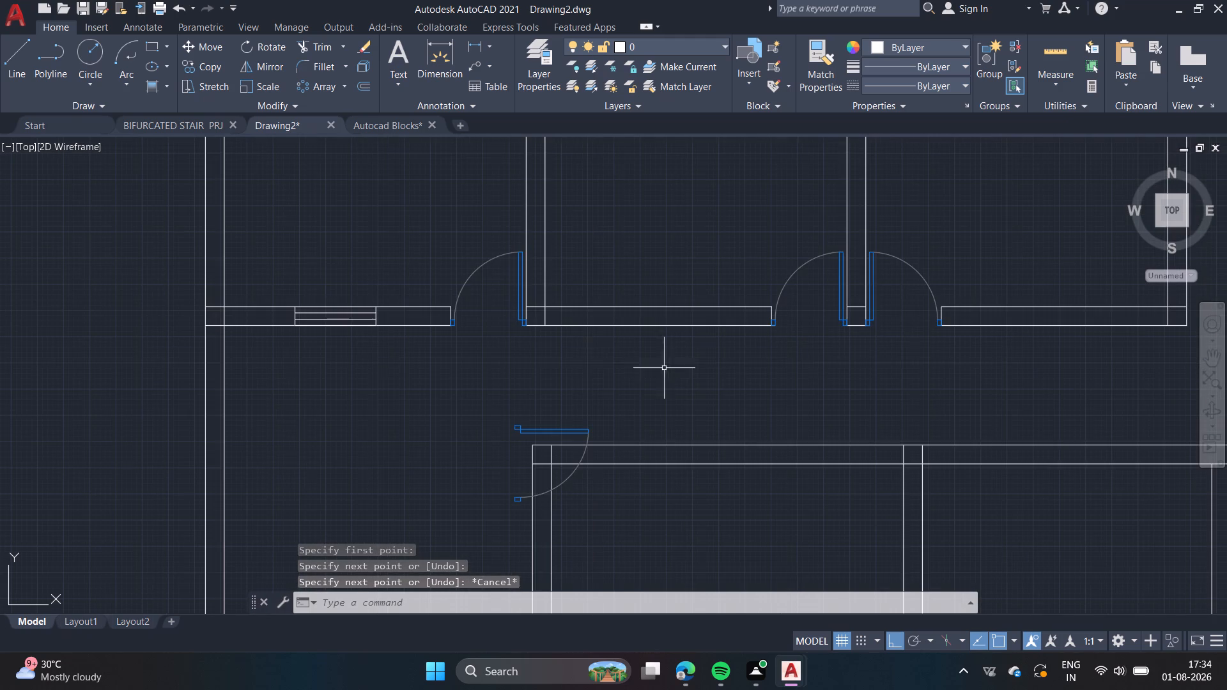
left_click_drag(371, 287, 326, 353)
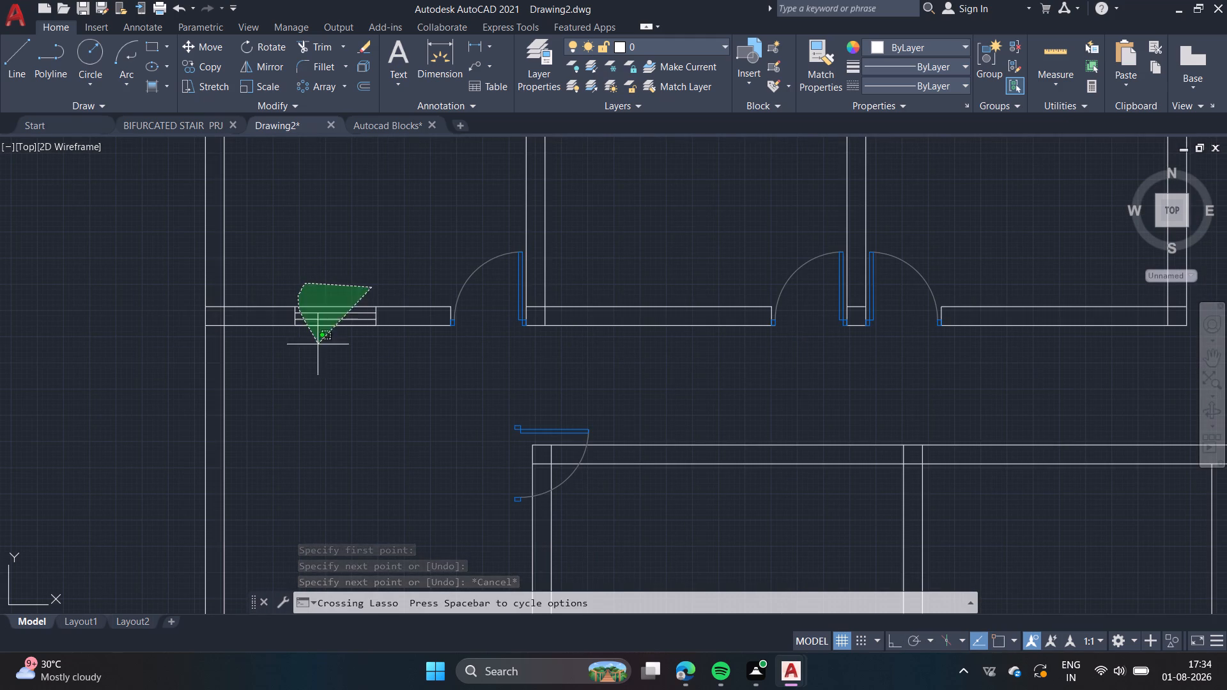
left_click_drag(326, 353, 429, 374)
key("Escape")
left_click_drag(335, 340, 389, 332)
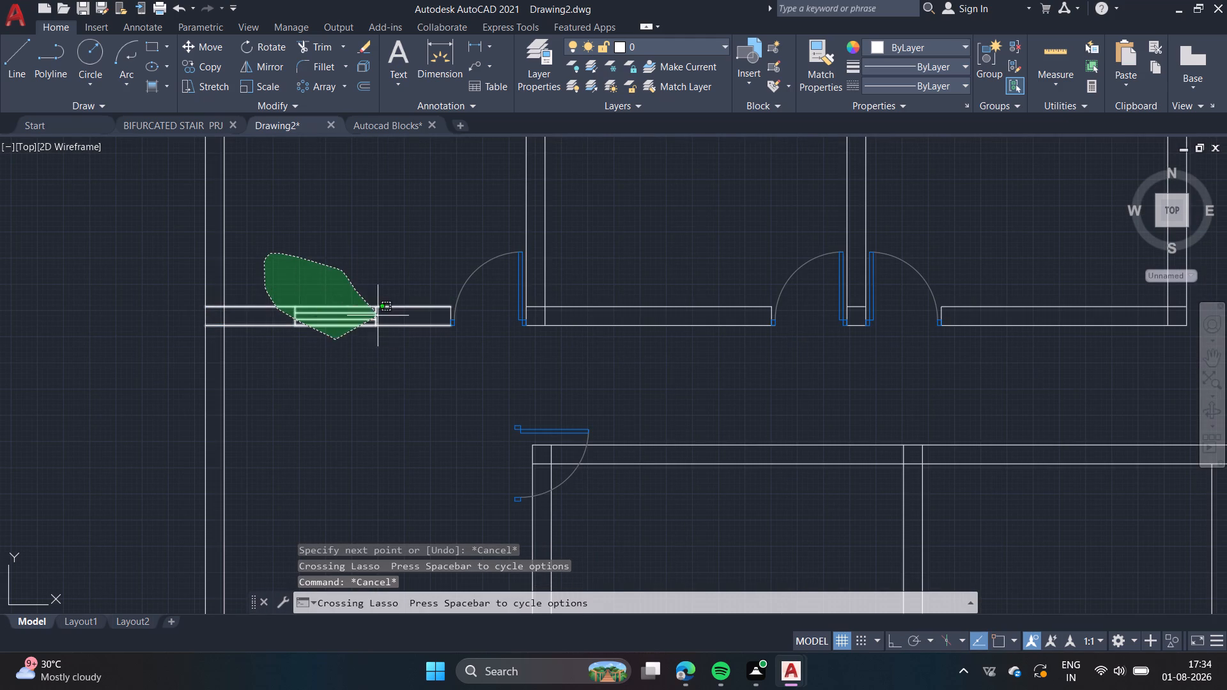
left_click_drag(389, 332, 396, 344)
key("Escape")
Copy the completed window from its lower-left corner into the lower walls of the top row's second and third rooms.
left_click_drag(288, 315, 410, 344)
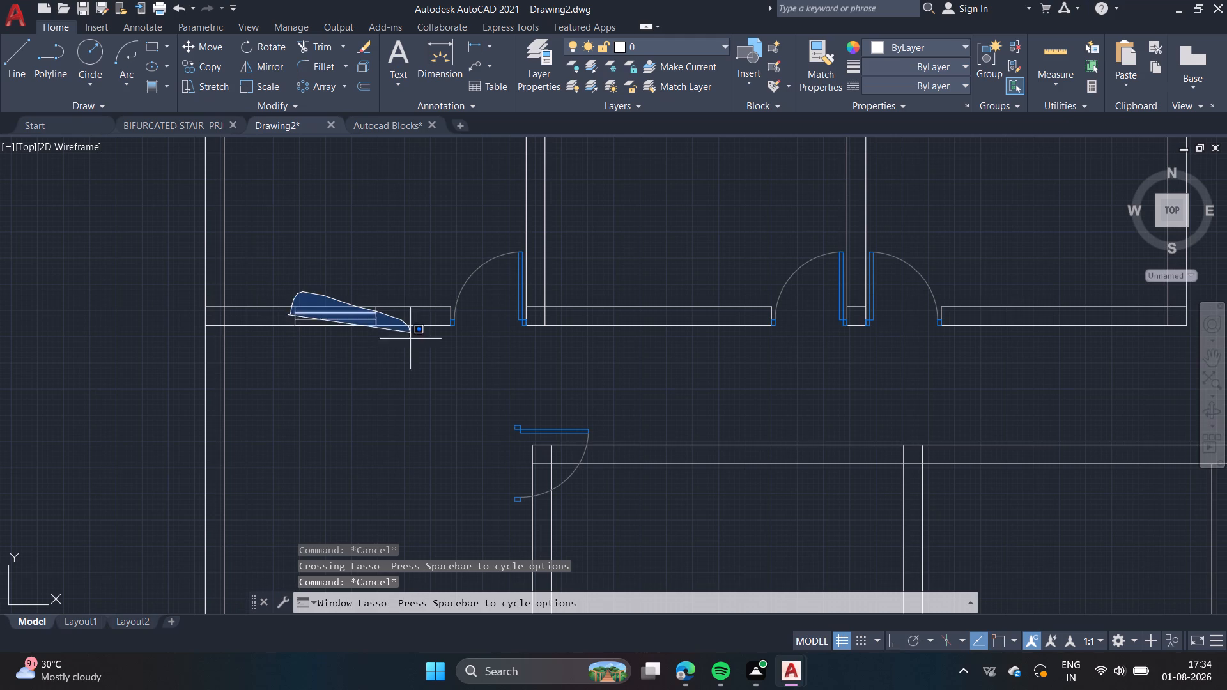
left_click_drag(410, 344, 304, 343)
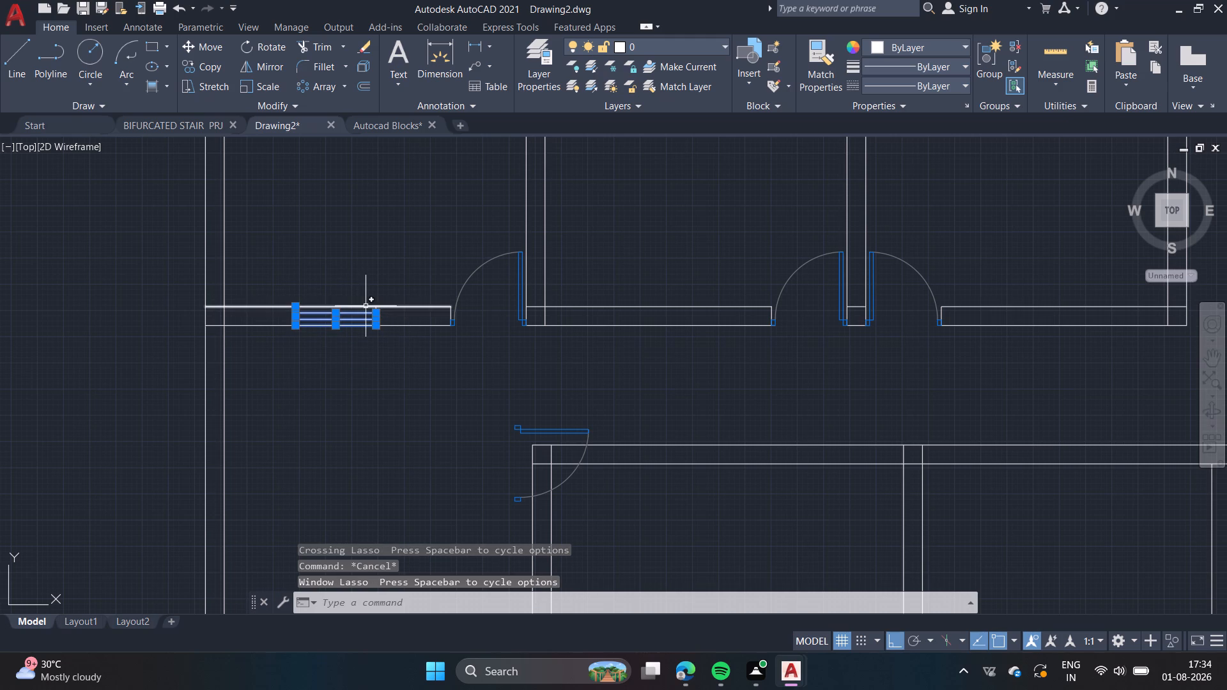
scroll(366, 307, "up", 2)
left_click(389, 315)
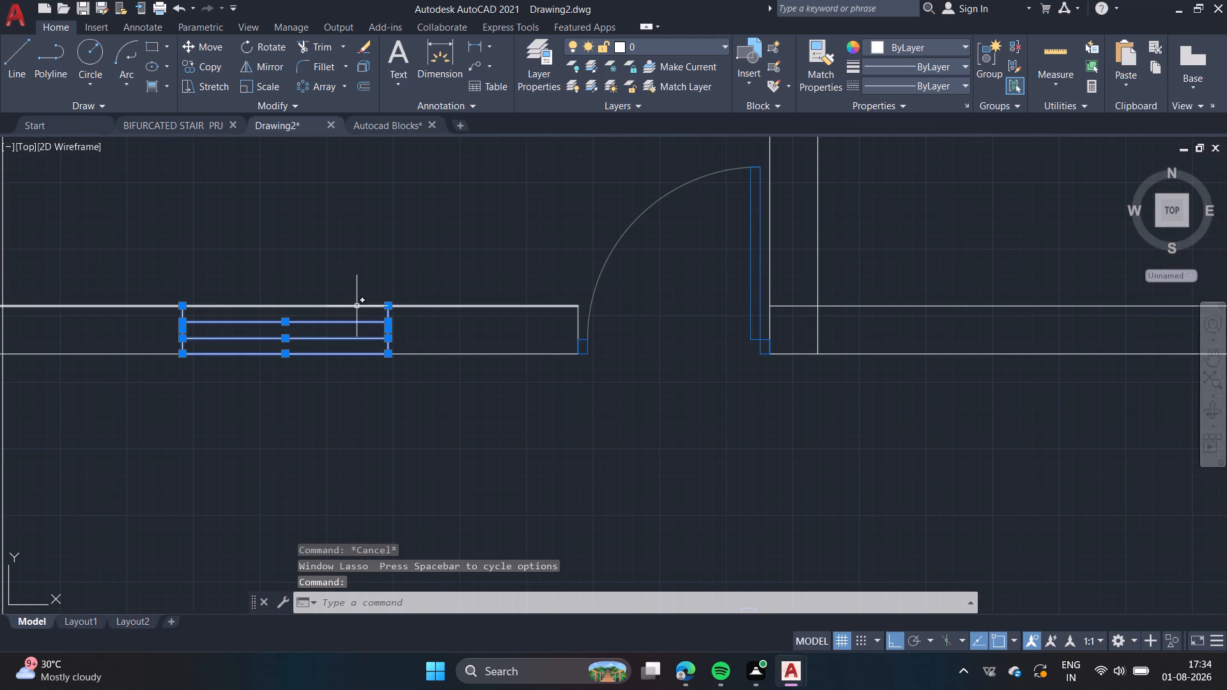
left_click(188, 72)
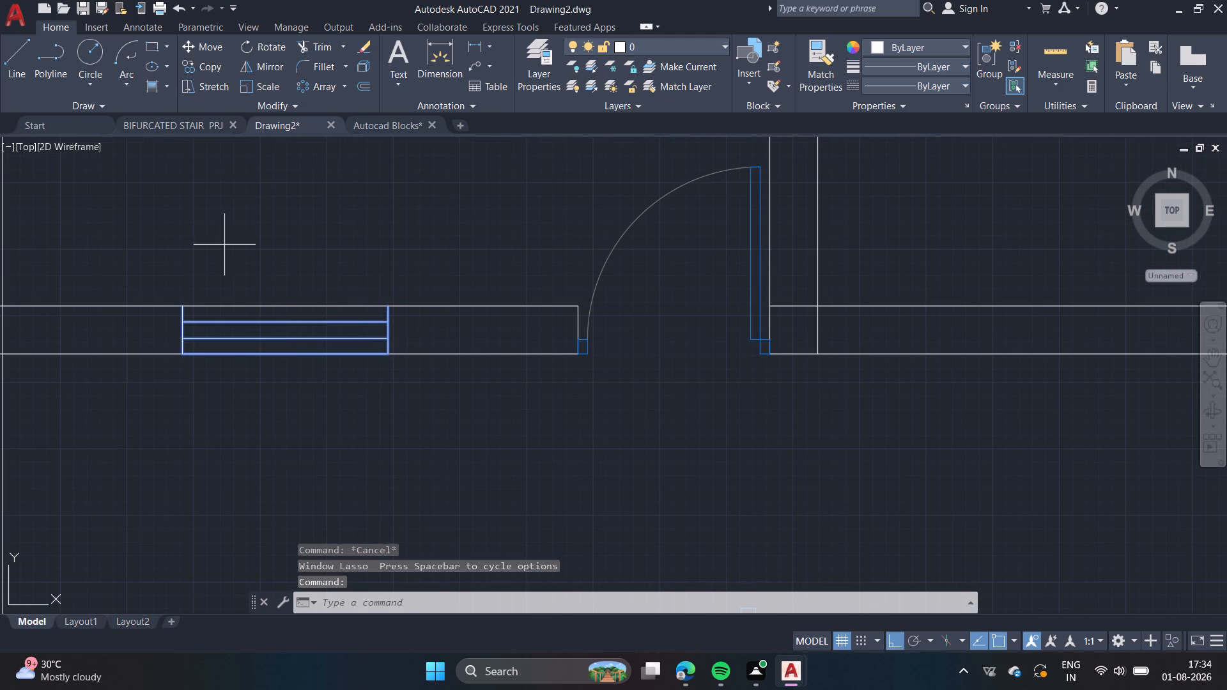
left_click(185, 355)
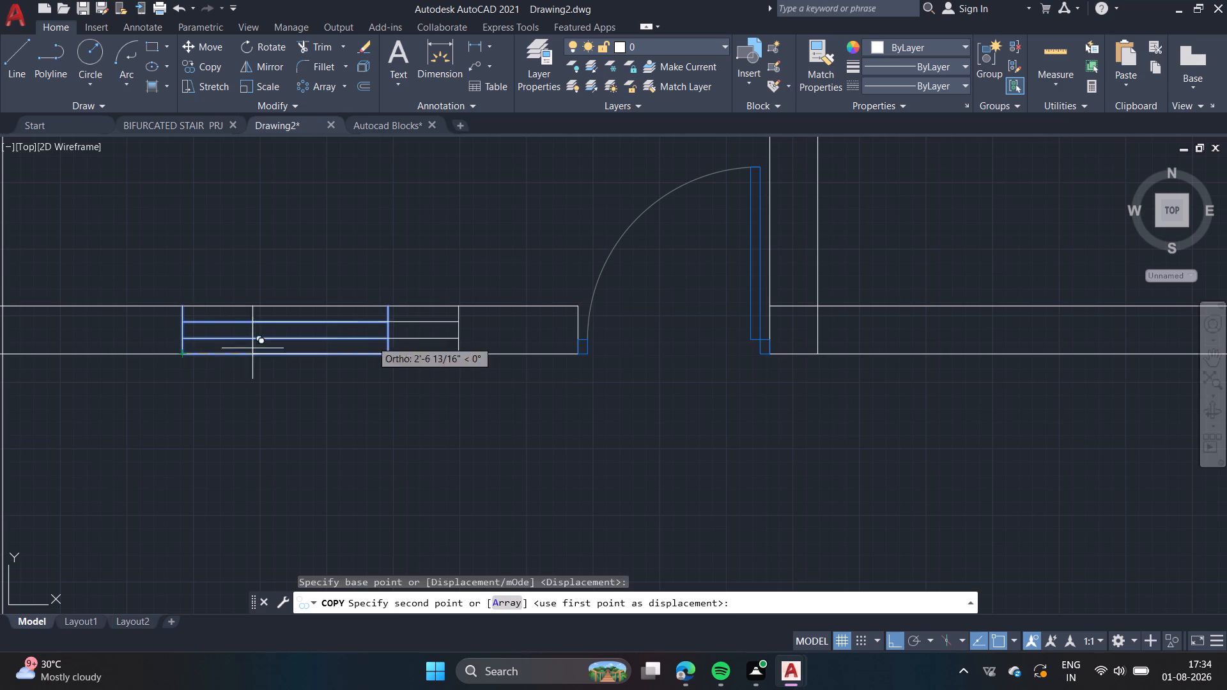
scroll(852, 418, "down", 1)
middle_click_drag(851, 420, 637, 448)
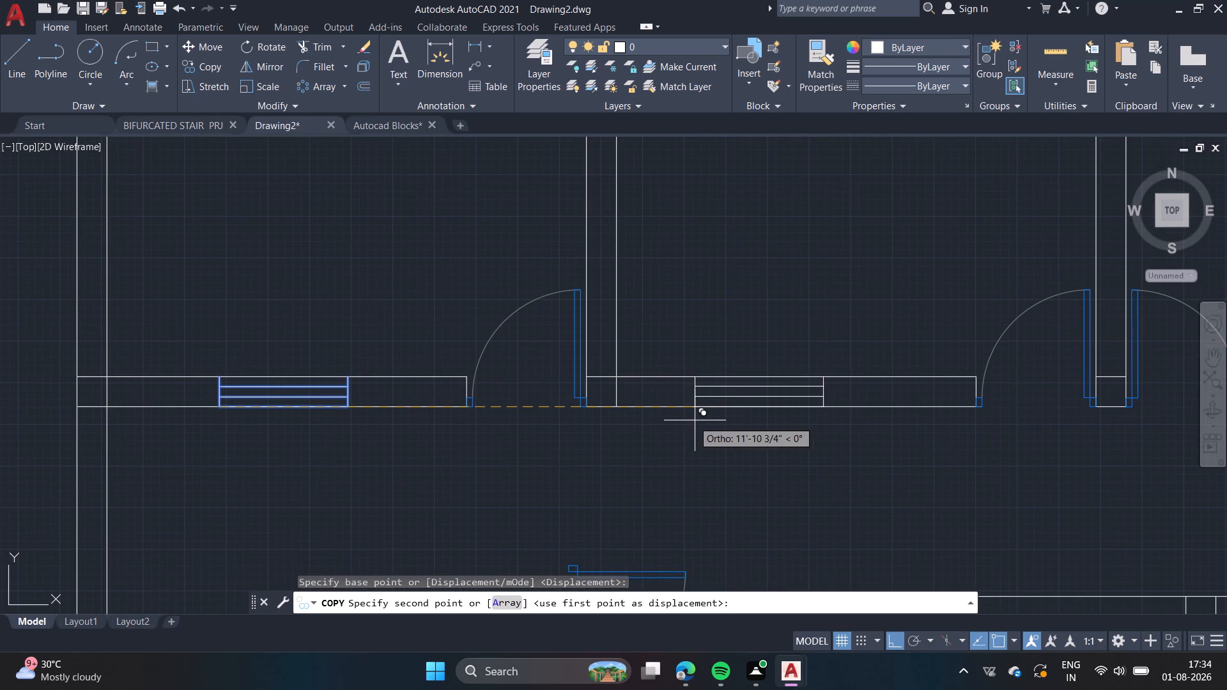
left_click(702, 415)
scroll(805, 494, "down", 2)
middle_click_drag(799, 494, 703, 477)
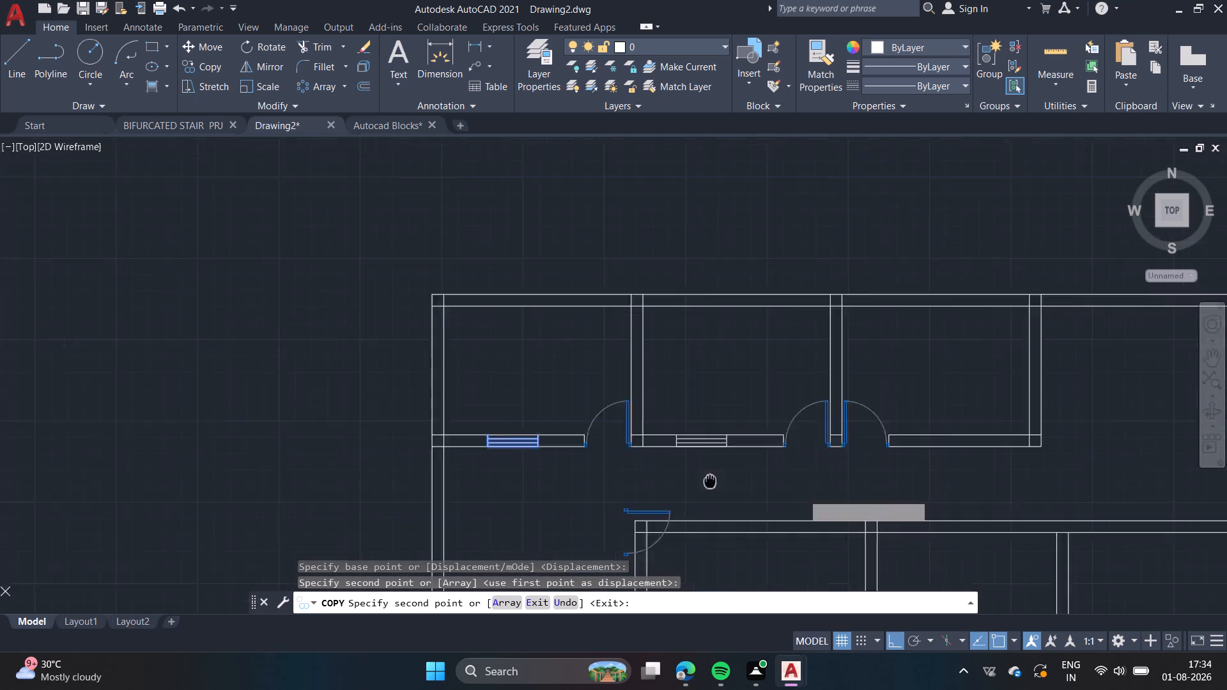
middle_click_drag(703, 477, 590, 420)
left_click(809, 410)
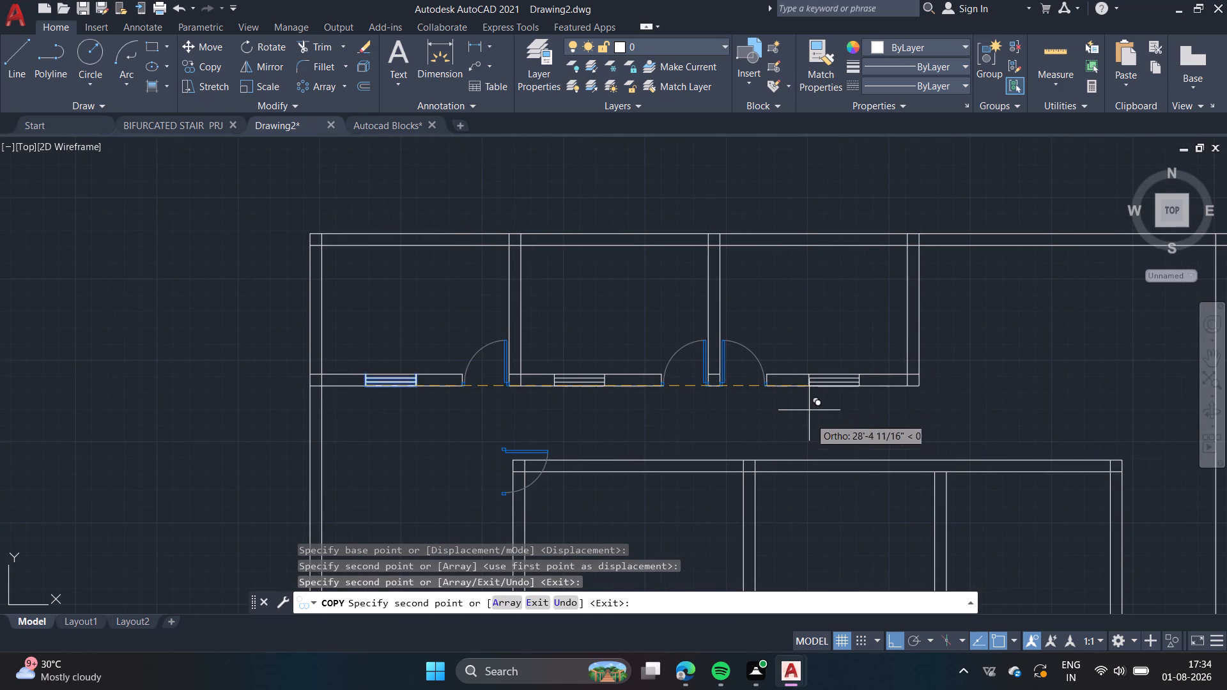
Place window copies in the top and bottom walls of the main building's upper-right room and the lower wall of the room beneath.
middle_click_drag(833, 428, 725, 403)
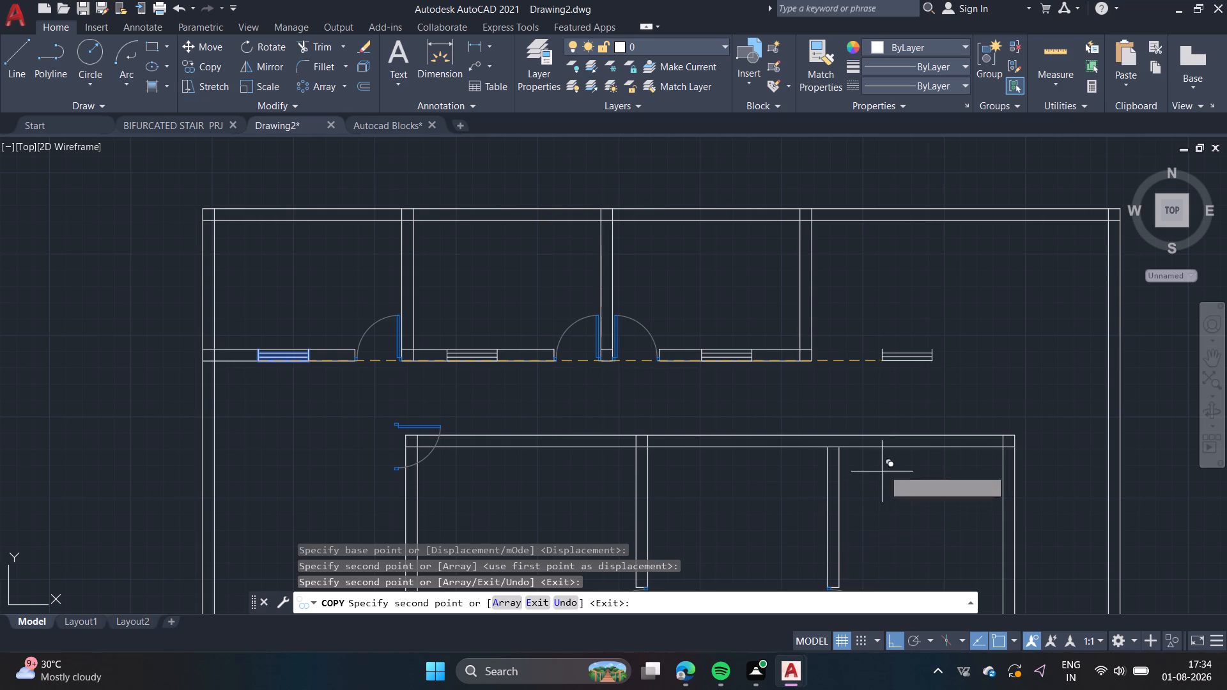
left_click(880, 448)
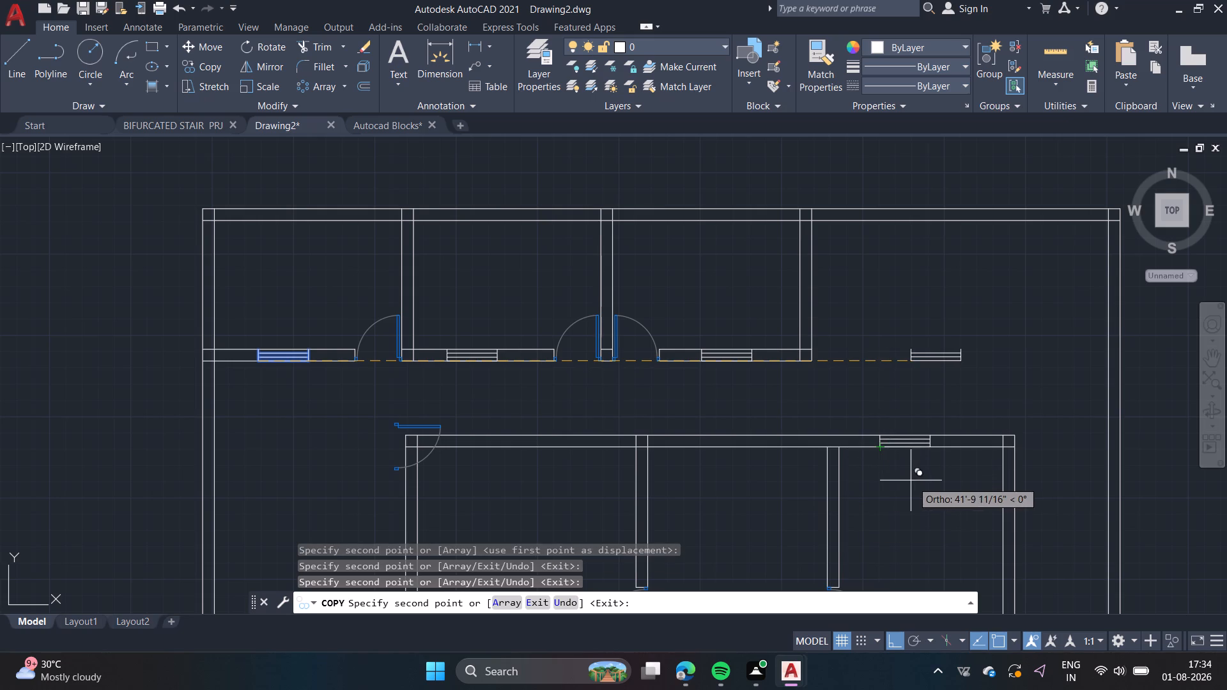
middle_click_drag(914, 485, 809, 418)
scroll(884, 475, "down", 1)
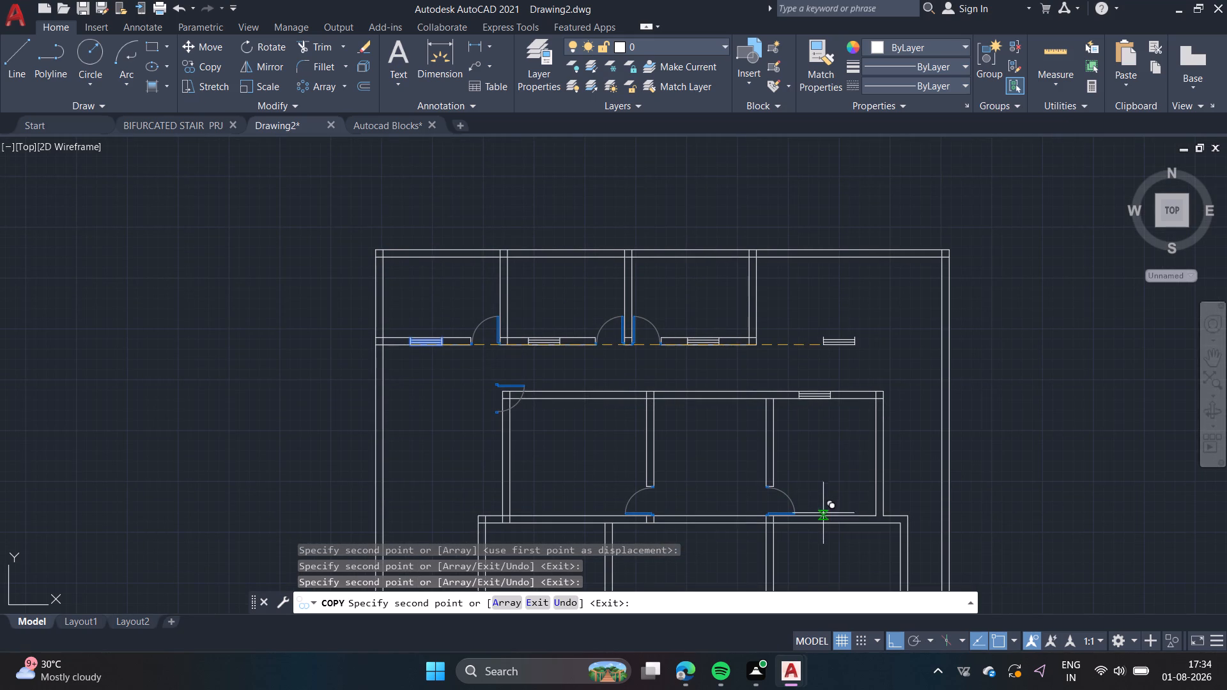
left_click(816, 523)
middle_click_drag(854, 559, 806, 484)
scroll(805, 473, "down", 1)
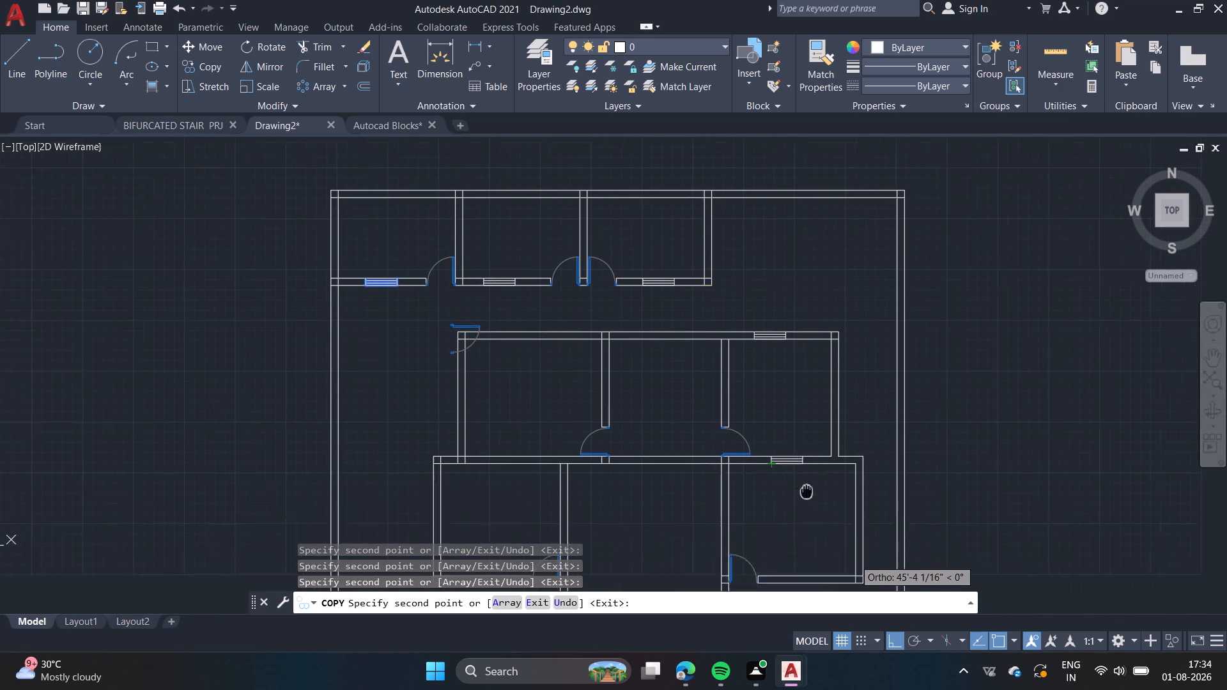
middle_click_drag(806, 484, 798, 422)
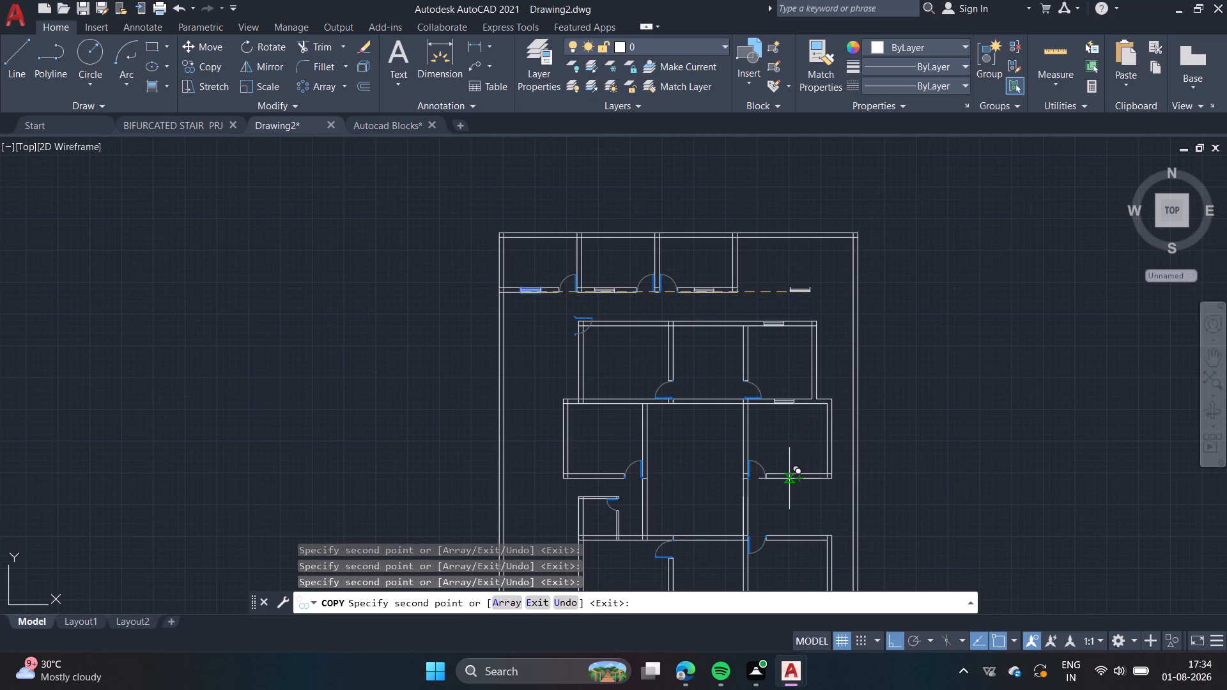
left_click(789, 479)
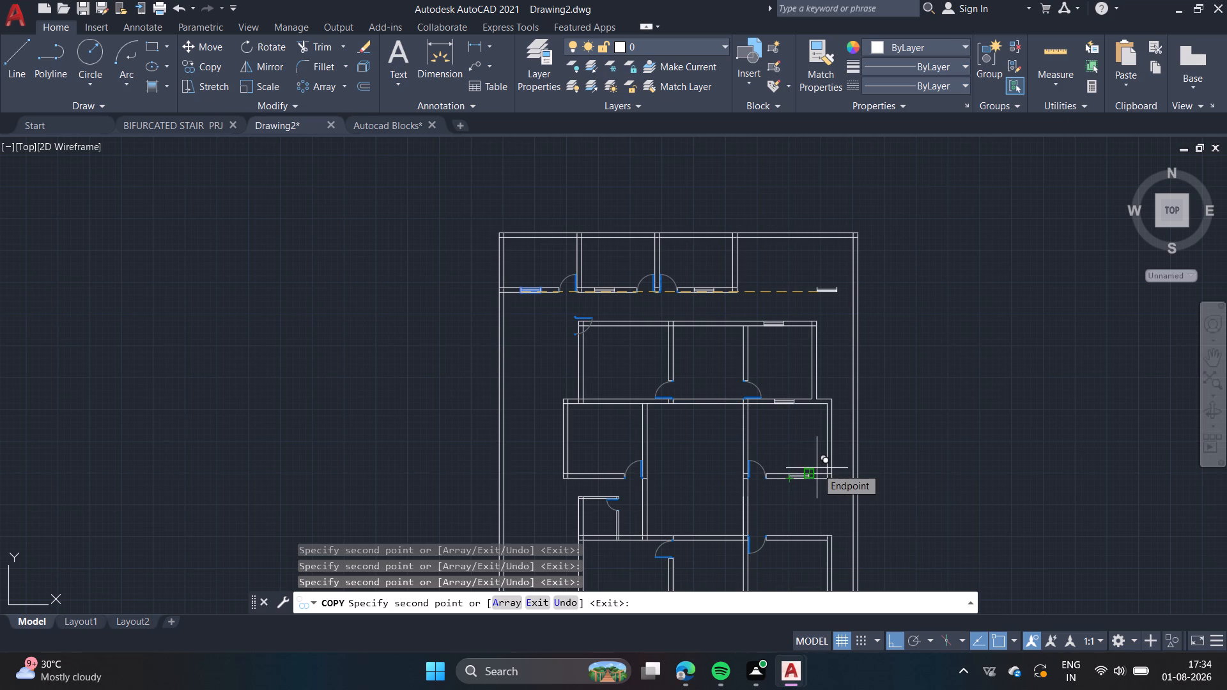
Place window copies in the front walls of the two front rooms and finish copying.
middle_click_drag(859, 471, 830, 352)
scroll(830, 352, "down", 1)
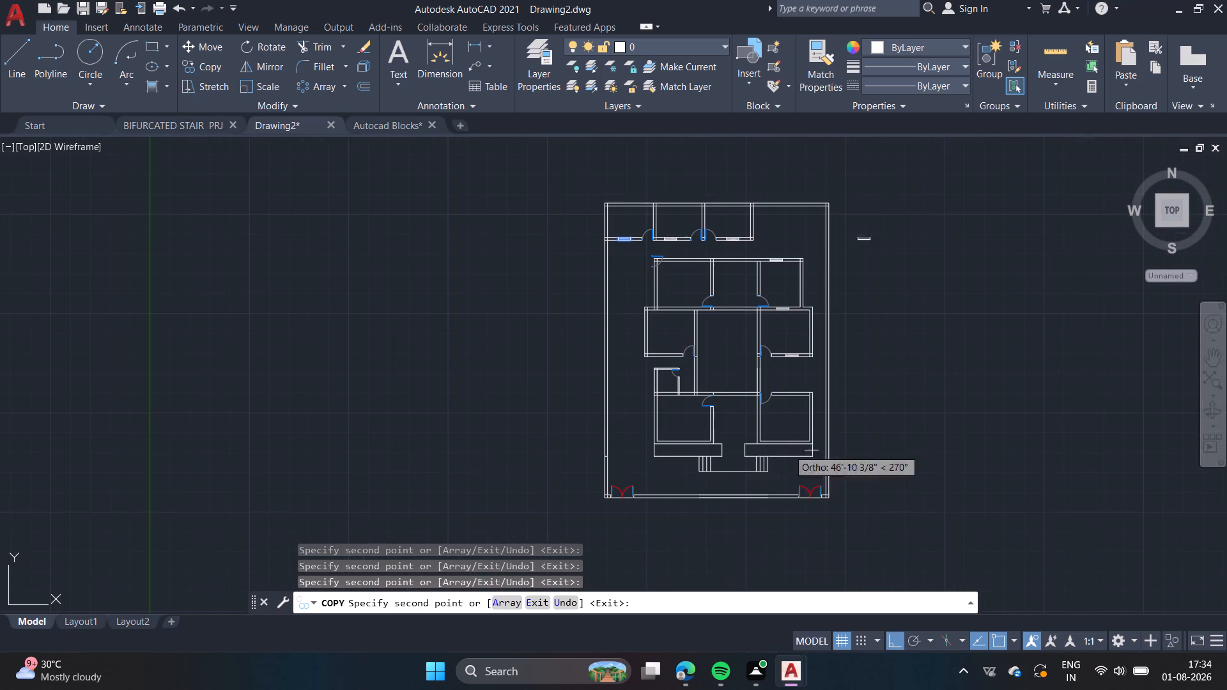
scroll(785, 458, "up", 2)
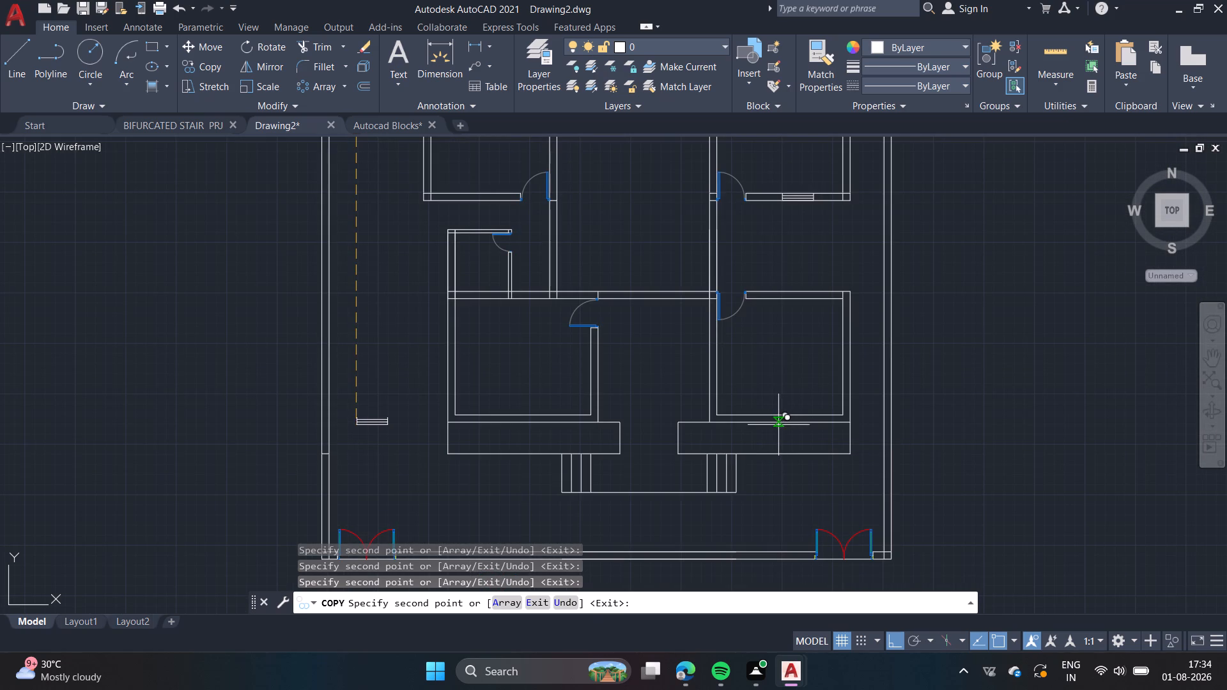
left_click(769, 424)
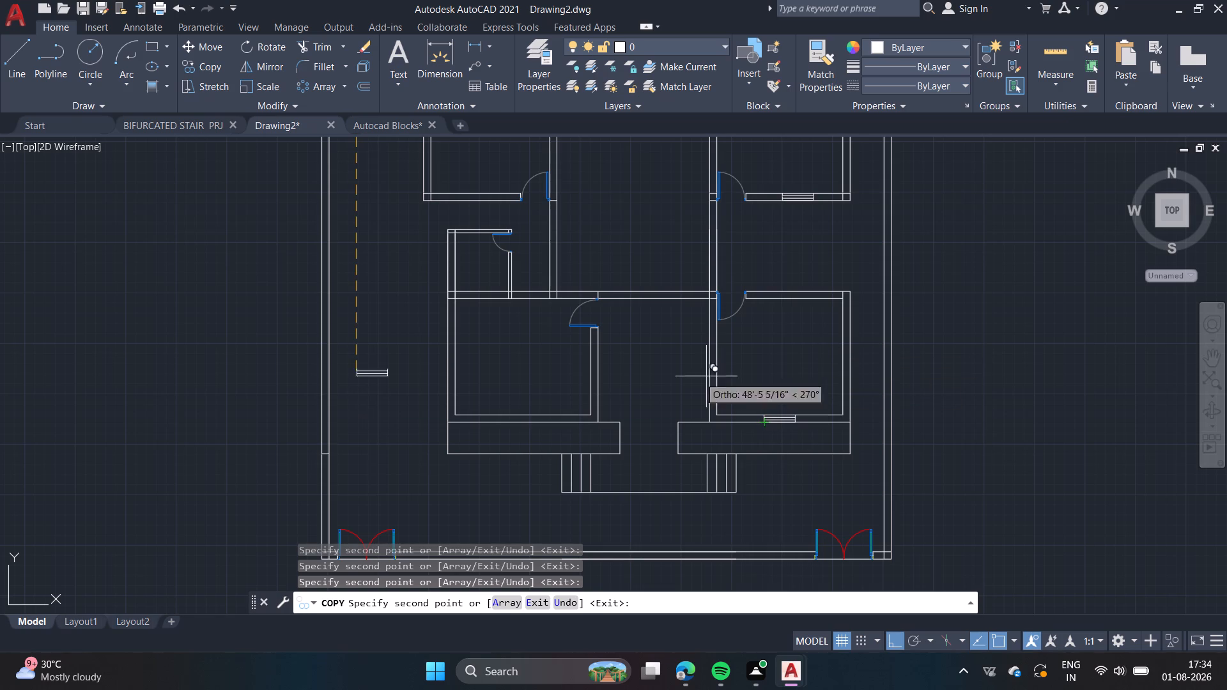
left_click(510, 424)
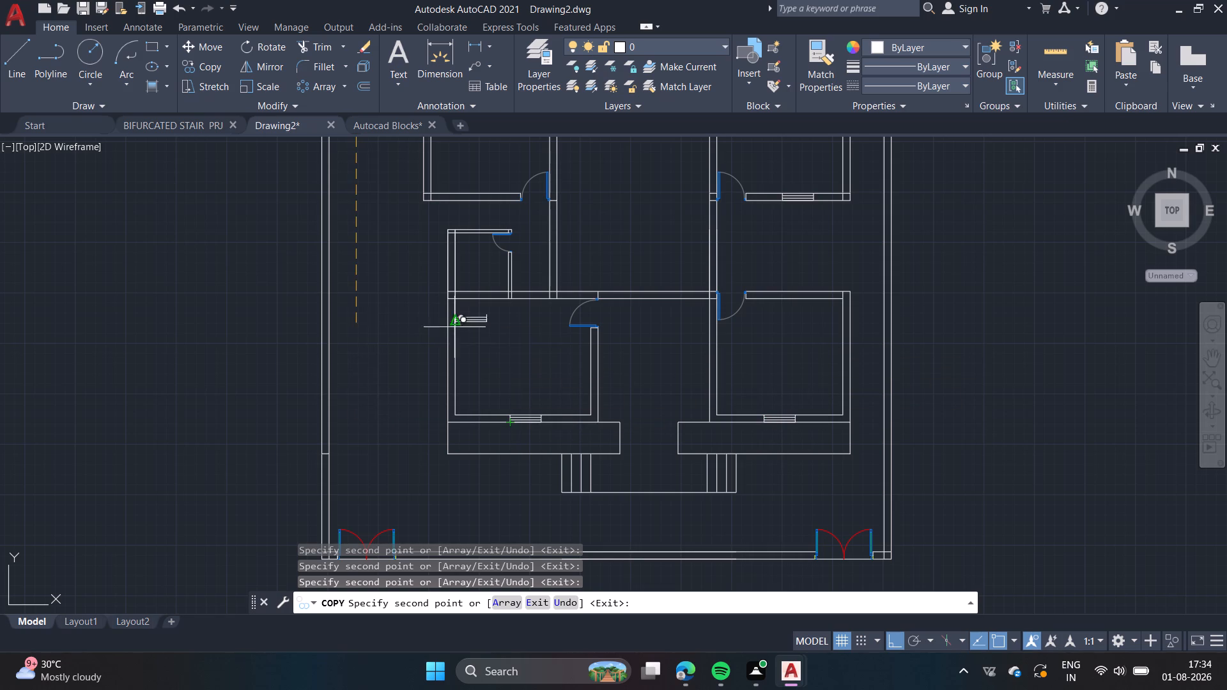
key("Escape")
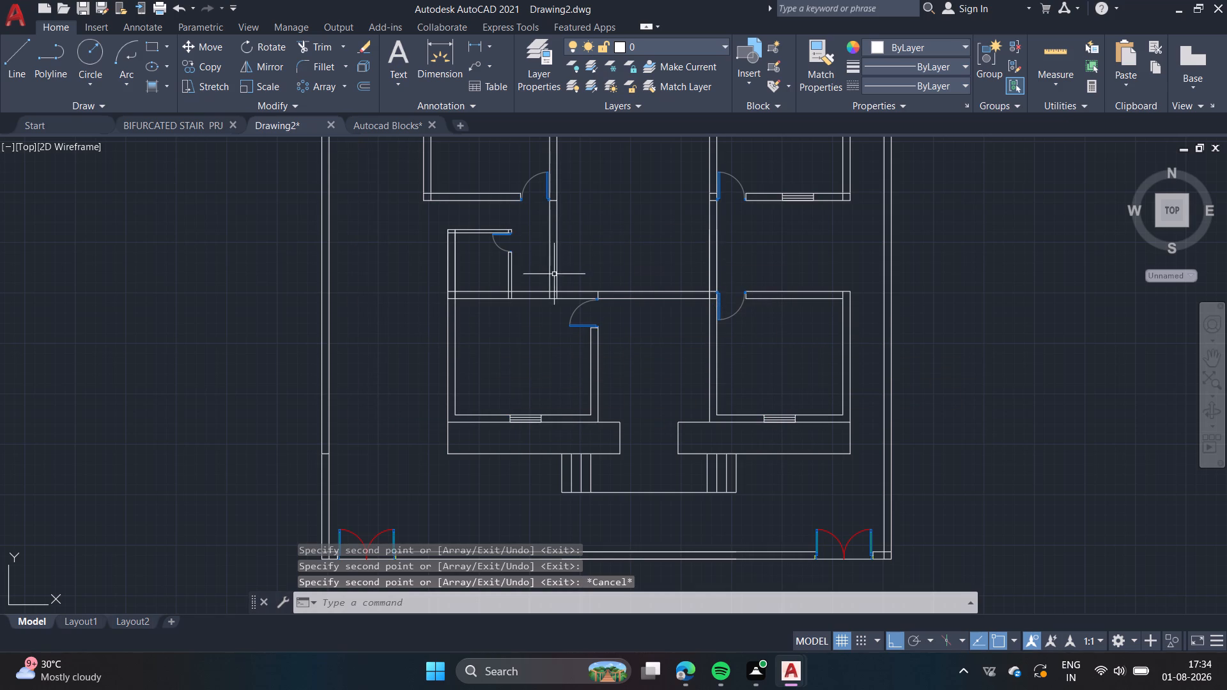
Draw a short cross line through the front-left room's left wall, just below its upper corner, as the window's upper edge.
middle_click_drag(615, 284, 609, 342)
scroll(615, 284, "down", 1)
middle_click_drag(635, 304, 651, 278)
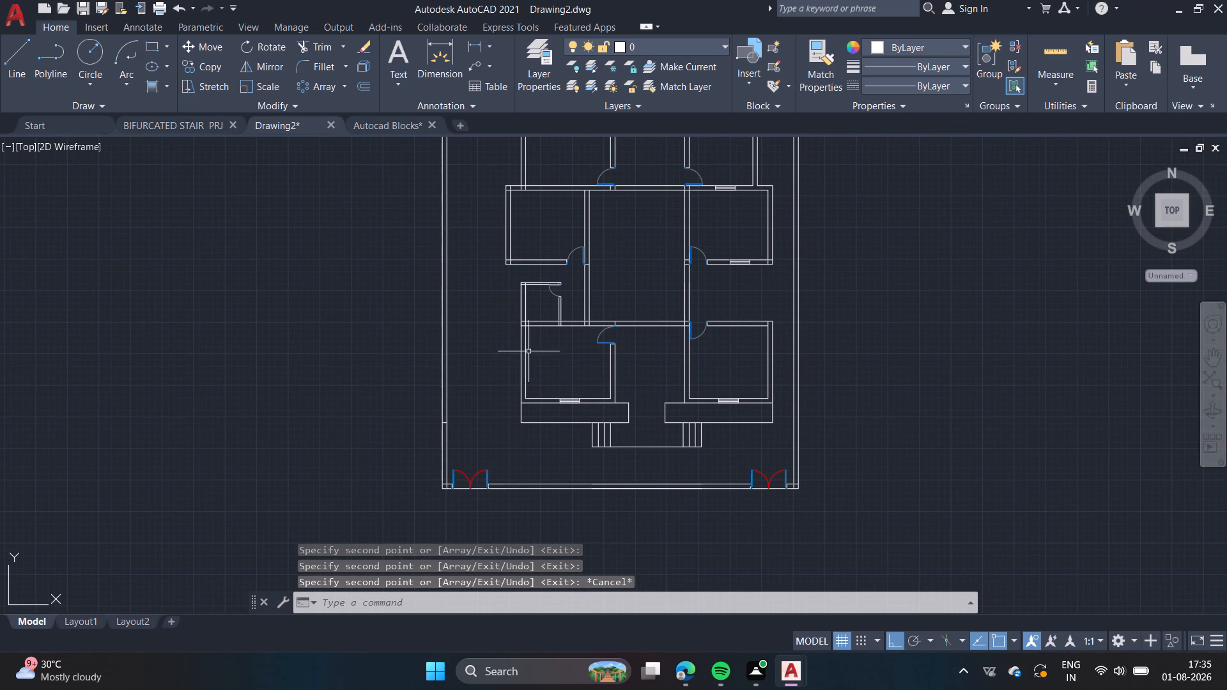
left_click(19, 48)
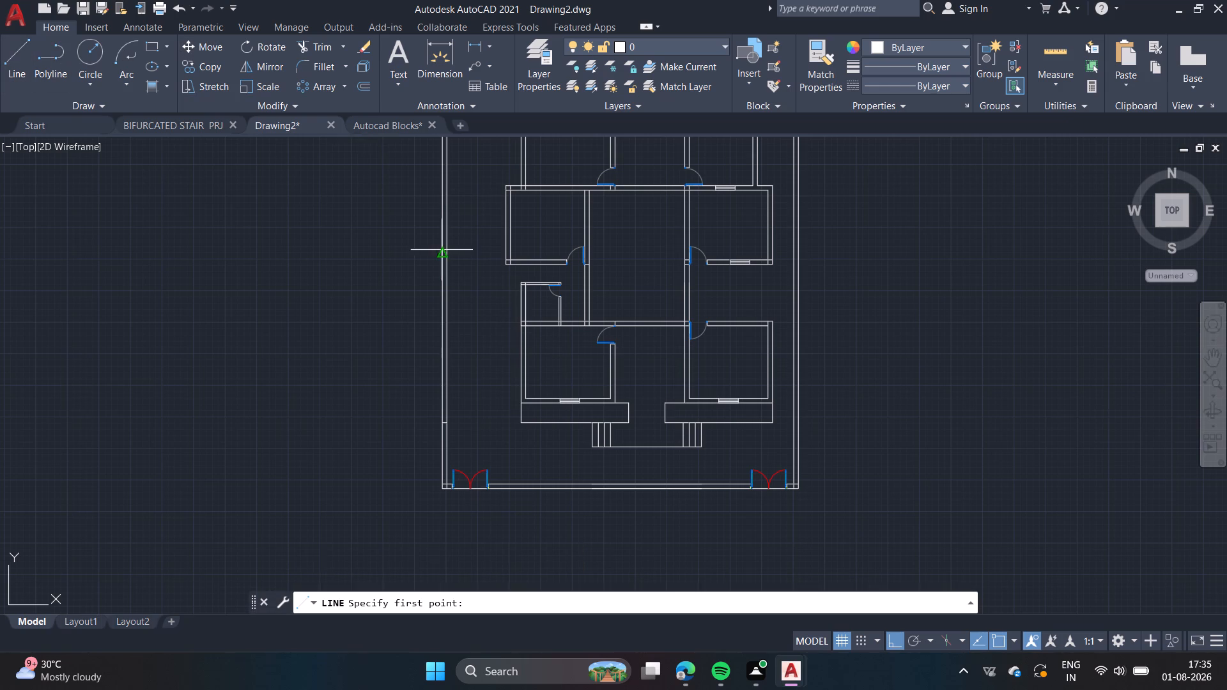
scroll(521, 300, "up", 2)
middle_click_drag(587, 394, 579, 329)
scroll(554, 348, "up", 2)
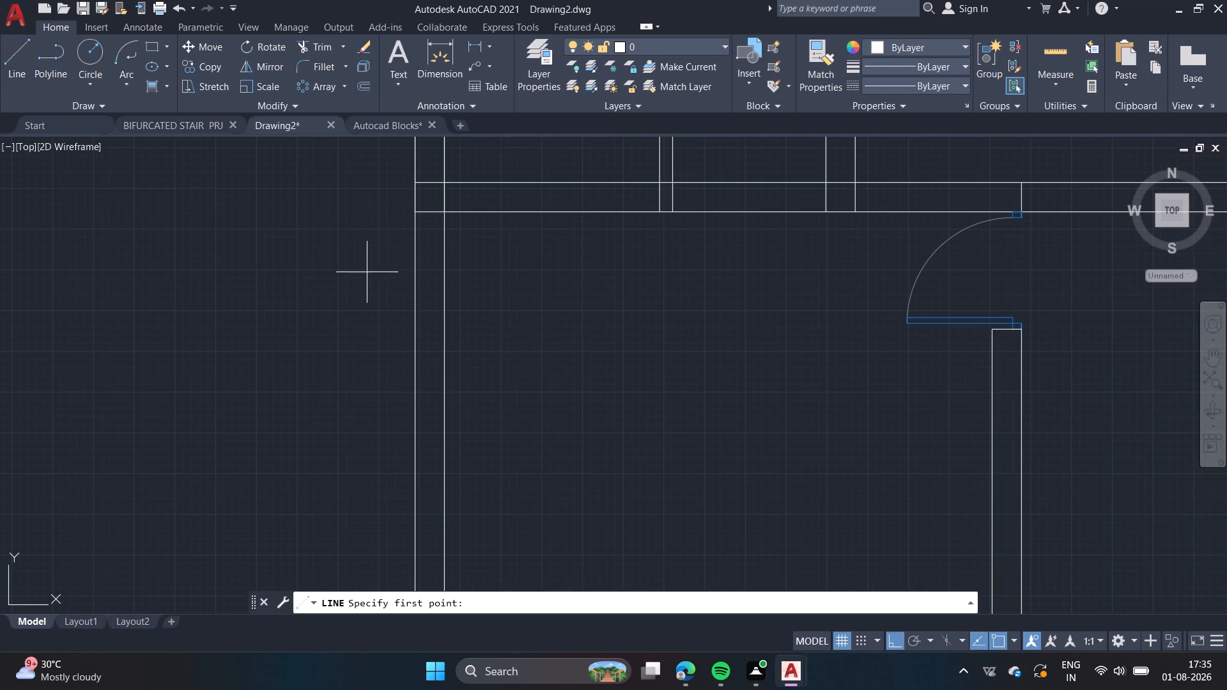
left_click(417, 302)
left_click(447, 303)
key("Escape")
Draw a second cross line through the same left wall near its lower end to close off the window opening.
scroll(554, 407, "down", 2)
middle_click_drag(538, 372, 529, 344)
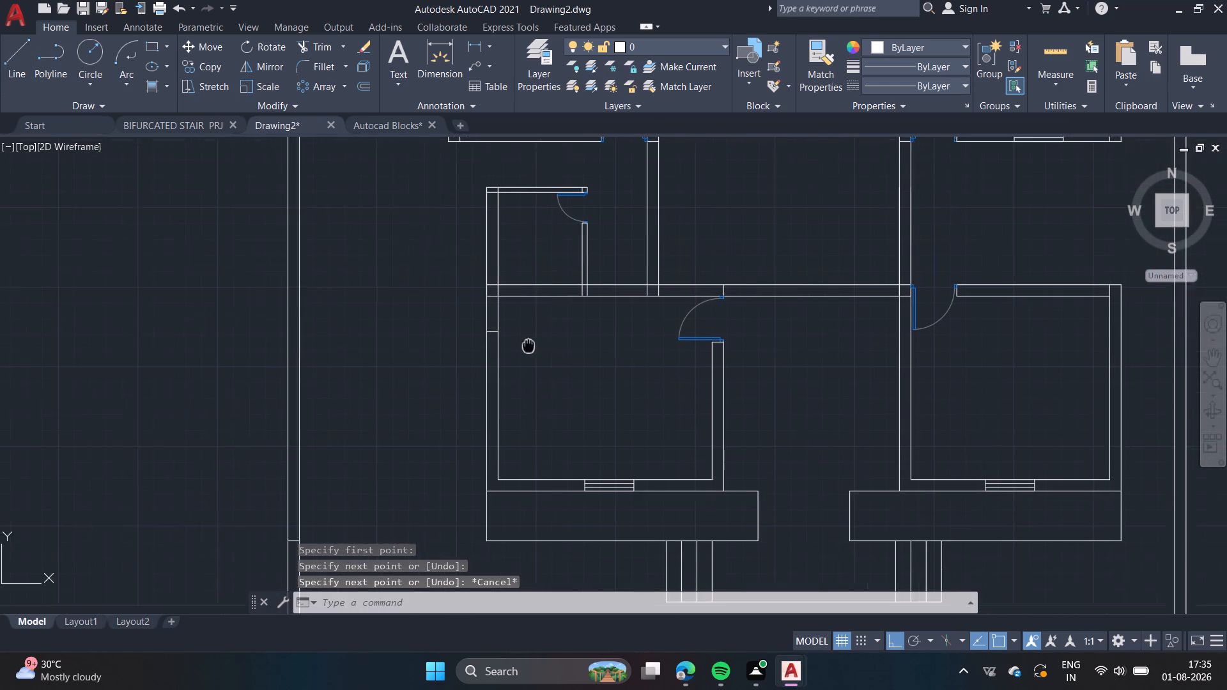
middle_click_drag(529, 344, 527, 340)
left_click_drag(19, 73, 21, 79)
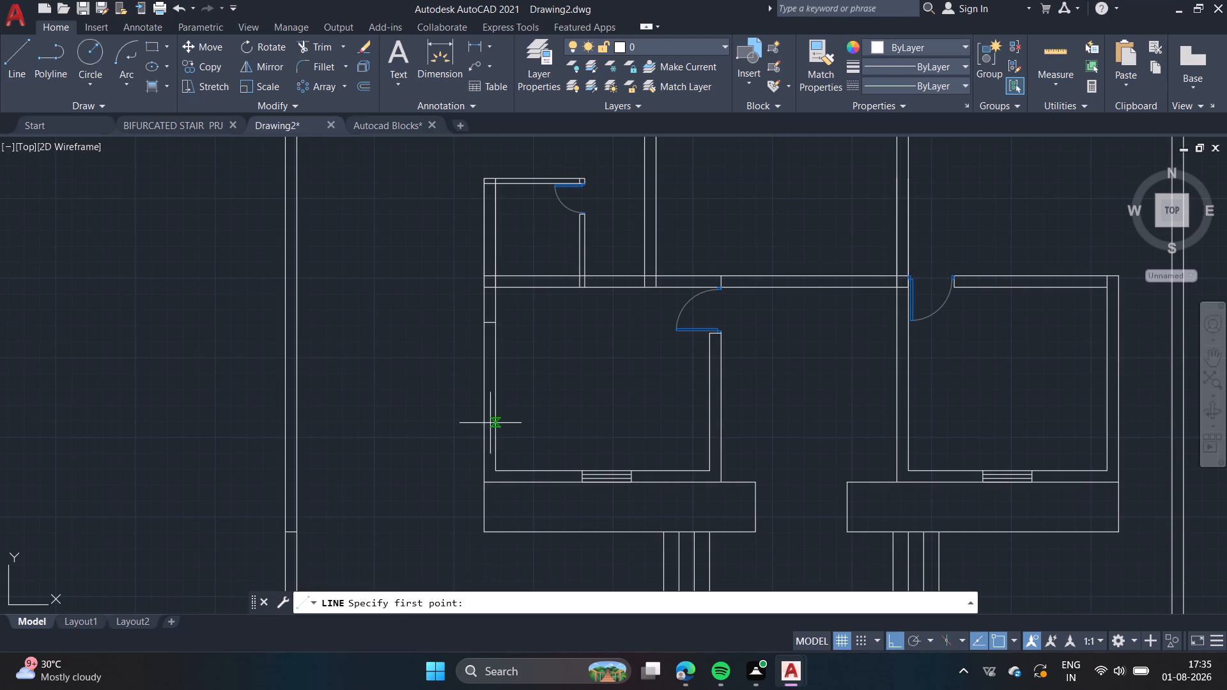
left_click(488, 429)
left_click(499, 429)
key("Escape")
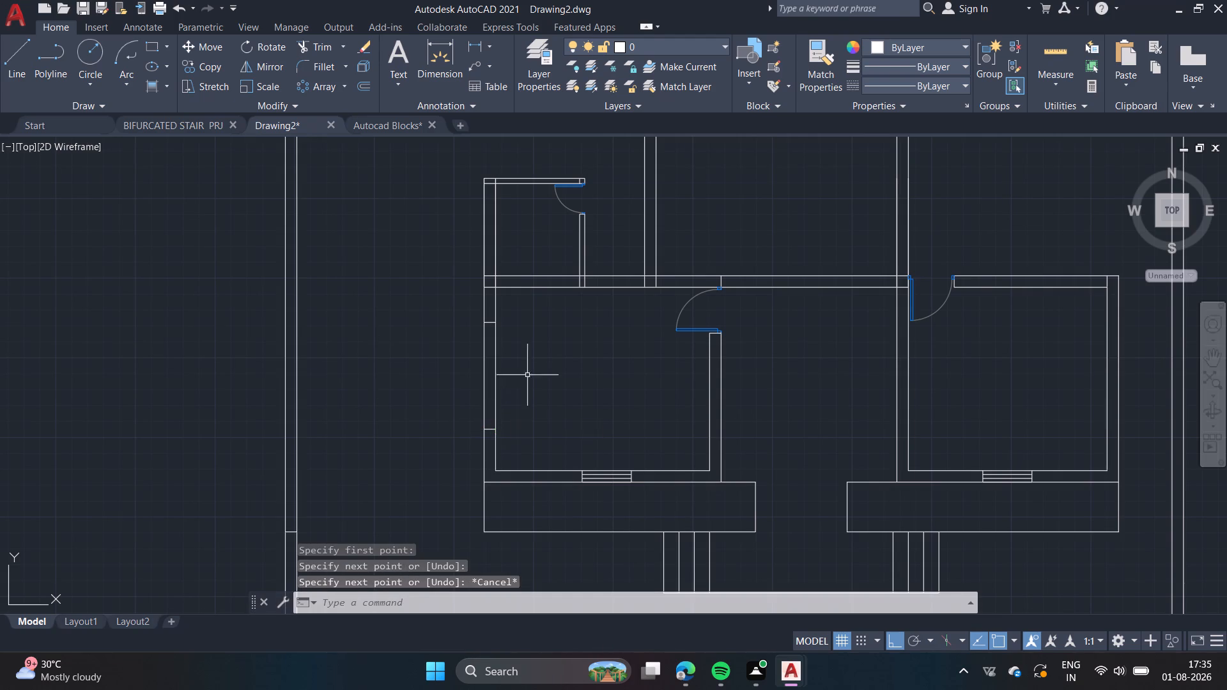
Draw the outer vertical pane line in the front-left room's left-wall window opening, from the upper cross line to the lower one.
left_click(28, 53)
scroll(440, 307, "up", 2)
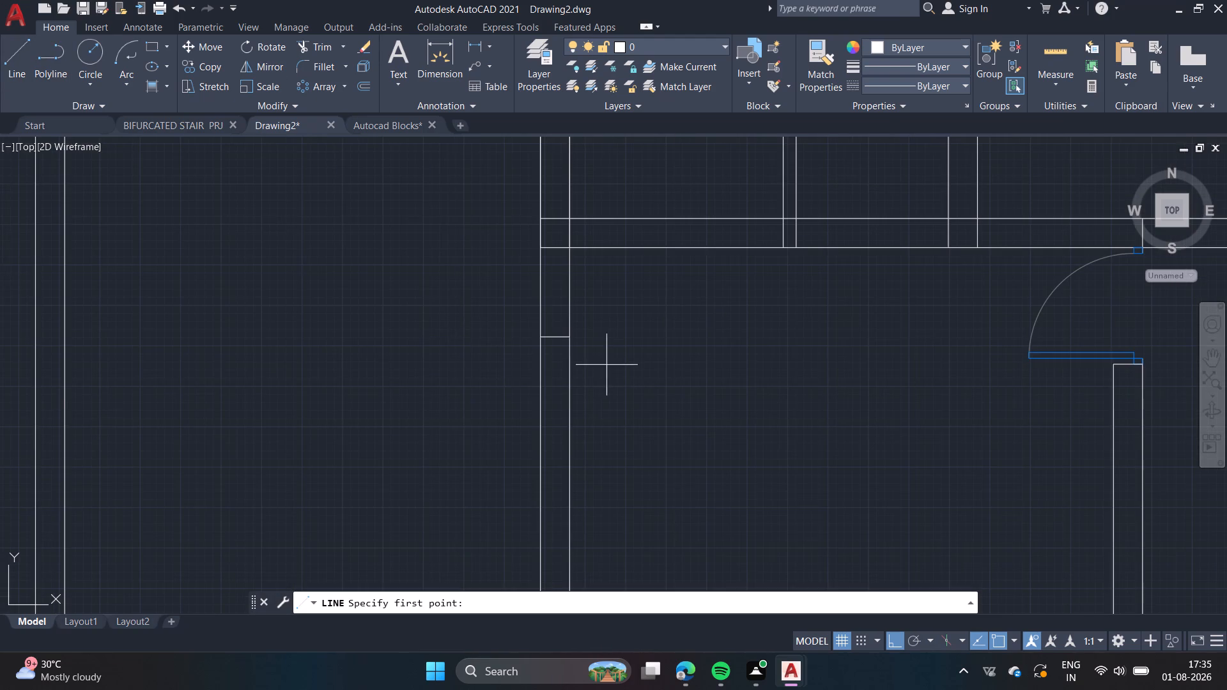
scroll(594, 349, "up", 1)
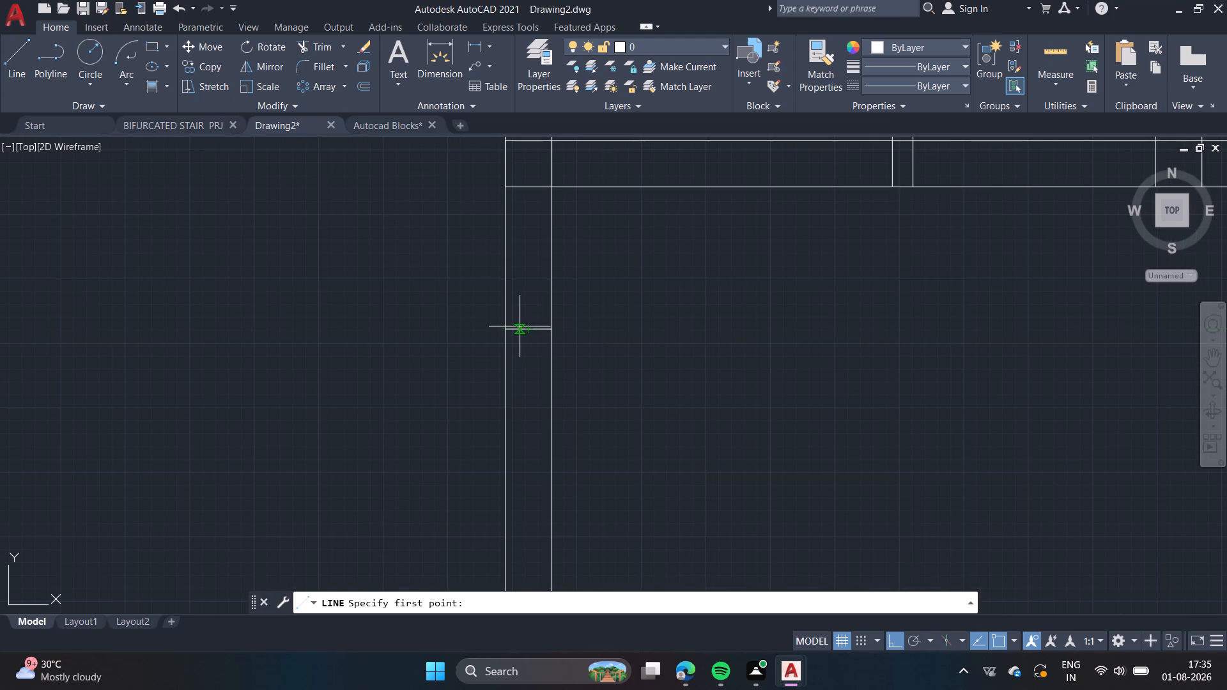
left_click(518, 329)
scroll(527, 422, "down", 2)
middle_click_drag(536, 438, 507, 272)
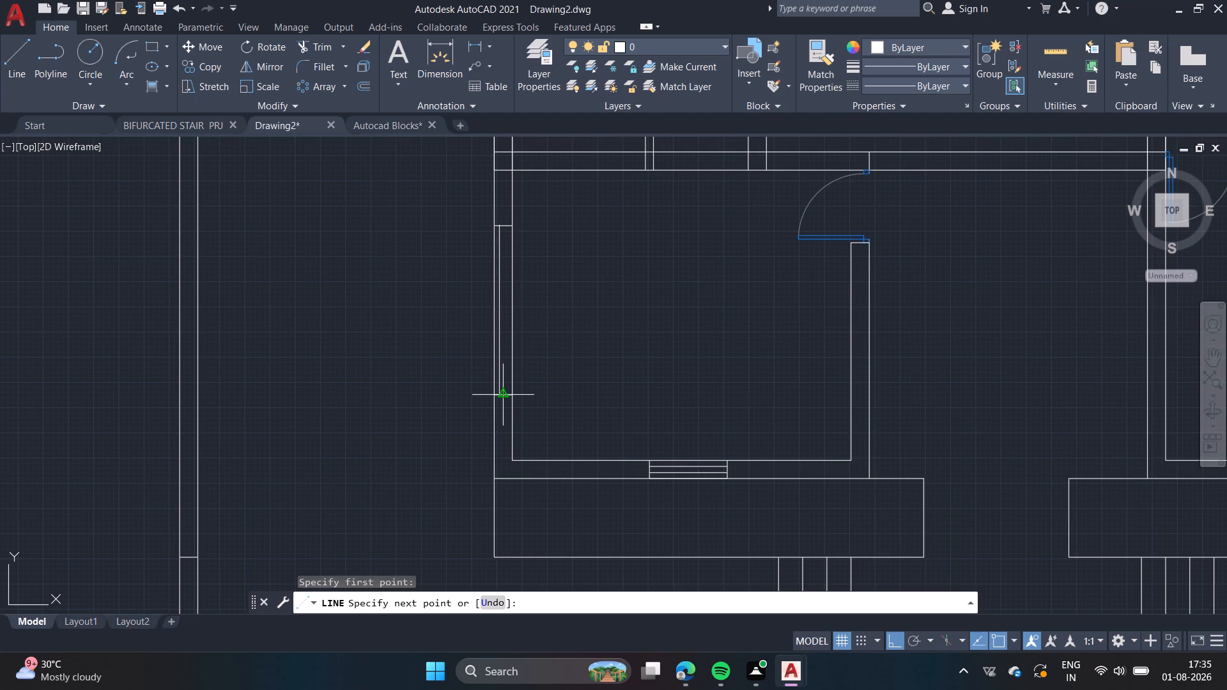
scroll(505, 396, "up", 2)
left_click(481, 395)
key("Escape")
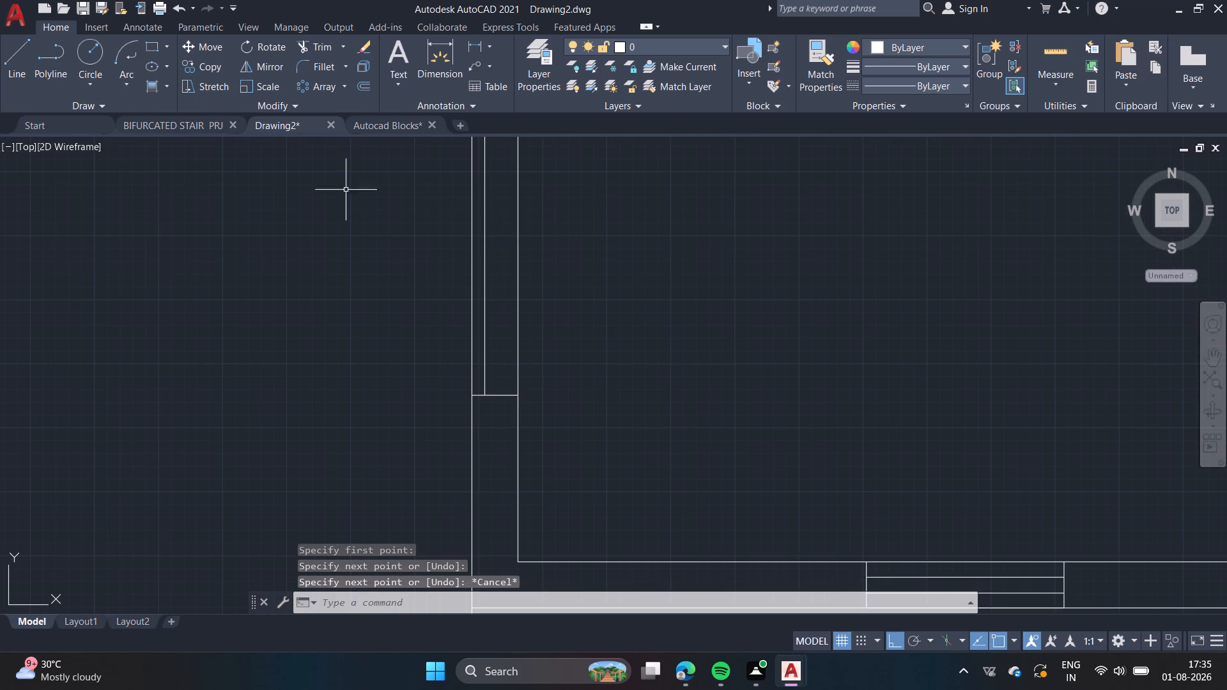
Draw a second, inner pane line parallel to the first between the same two cross lines of the left-wall window.
key("Return")
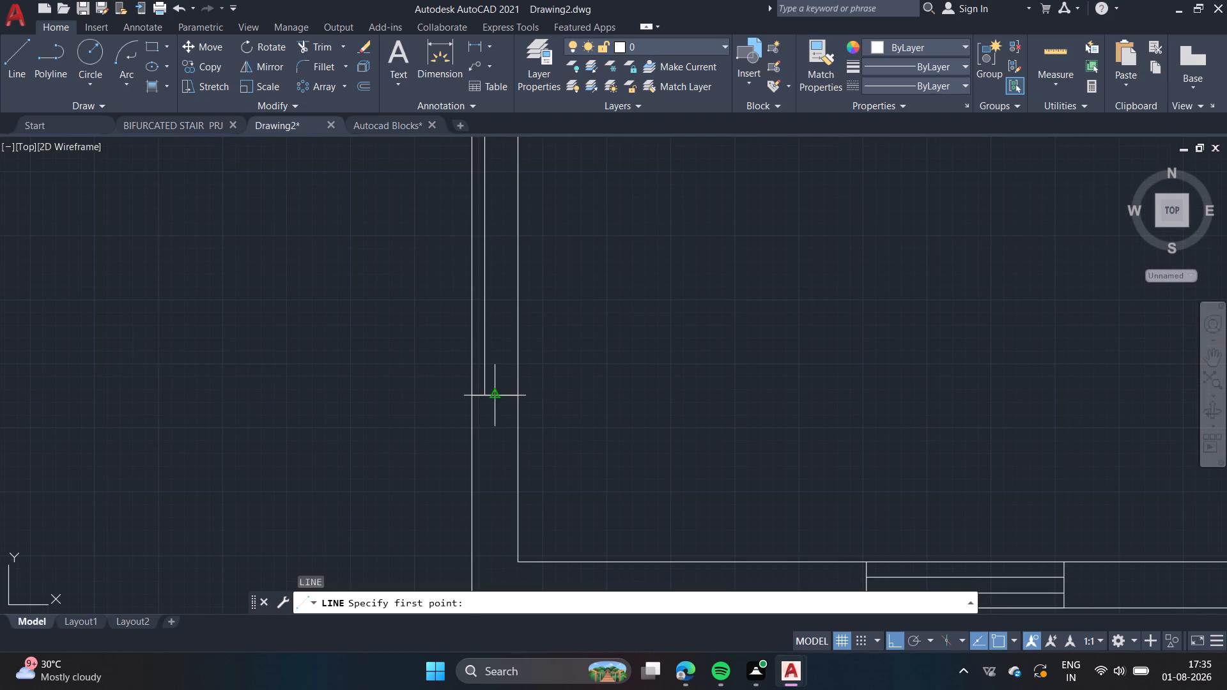
left_click(503, 394)
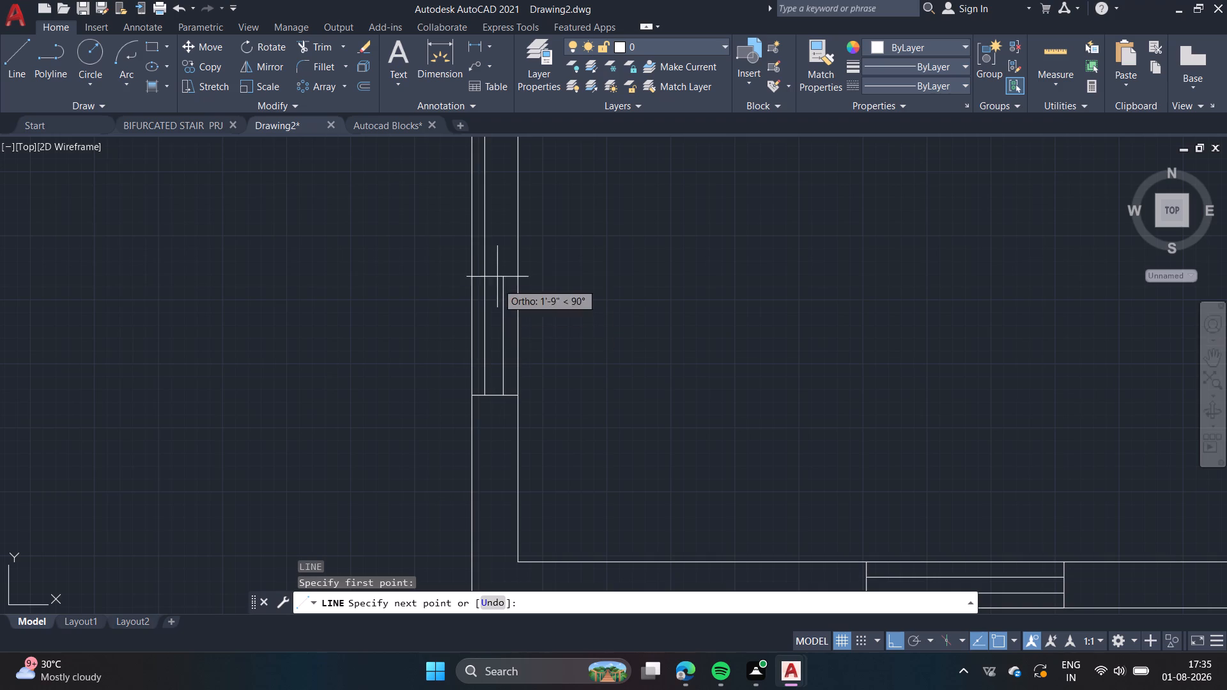
middle_click_drag(500, 240, 514, 368)
scroll(501, 240, "down", 1)
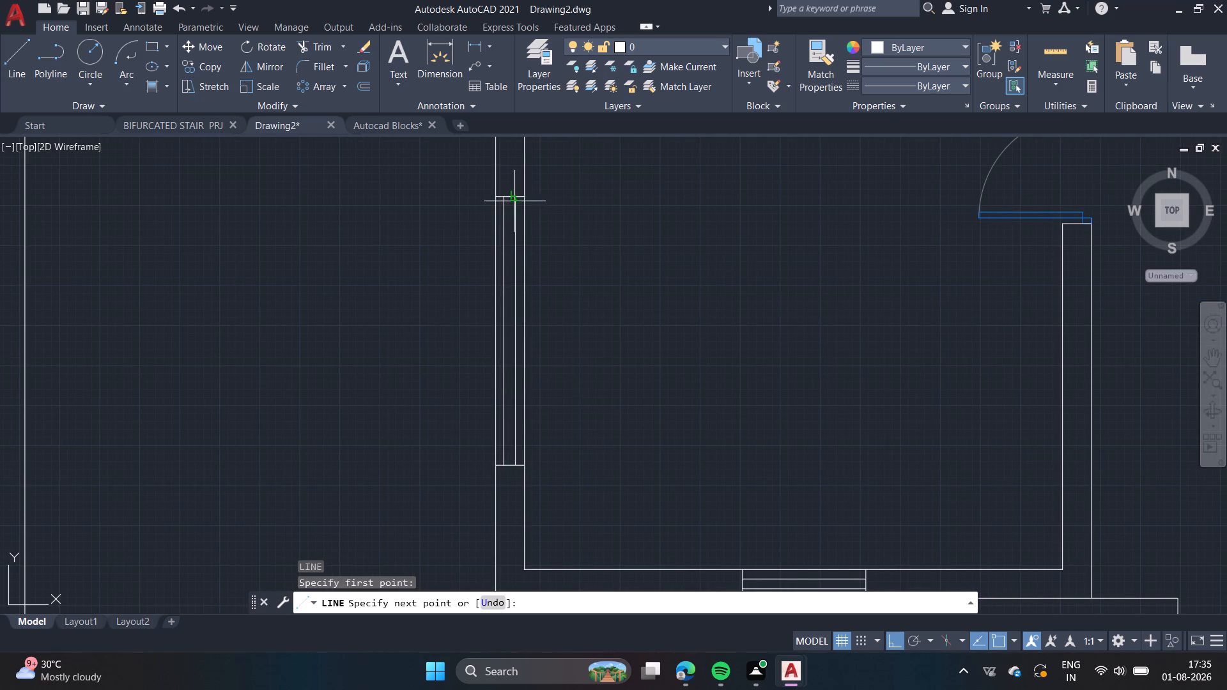
left_click(516, 200)
key("Escape")
key("Escape")
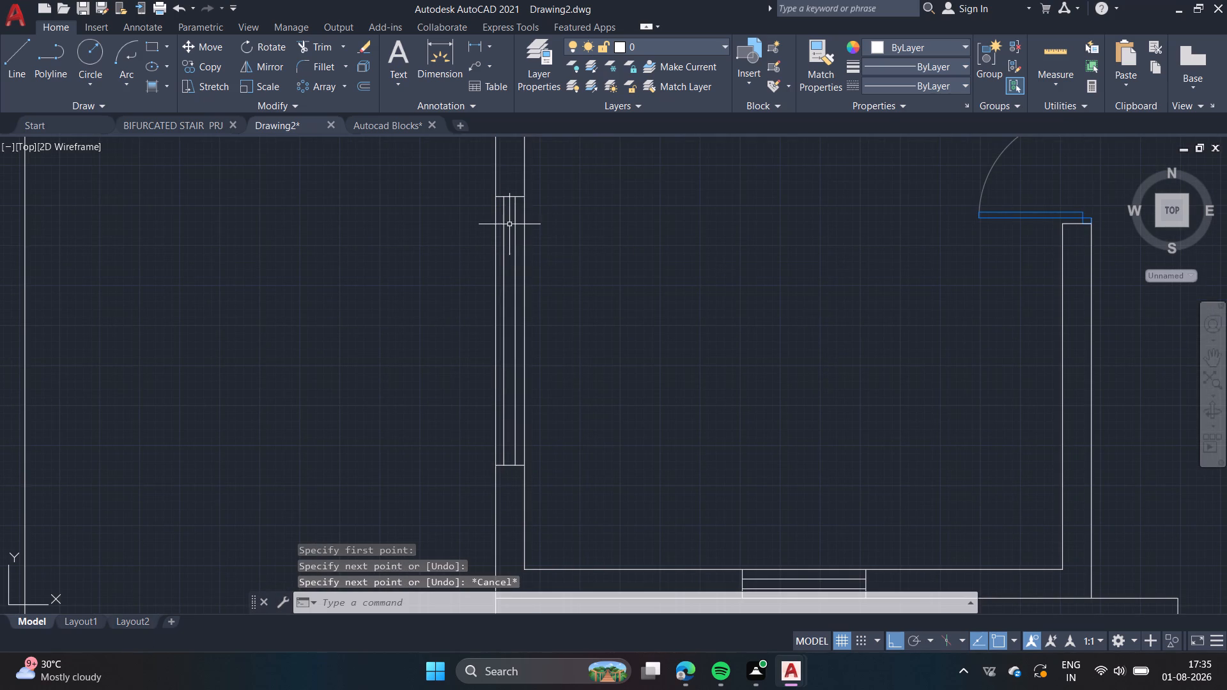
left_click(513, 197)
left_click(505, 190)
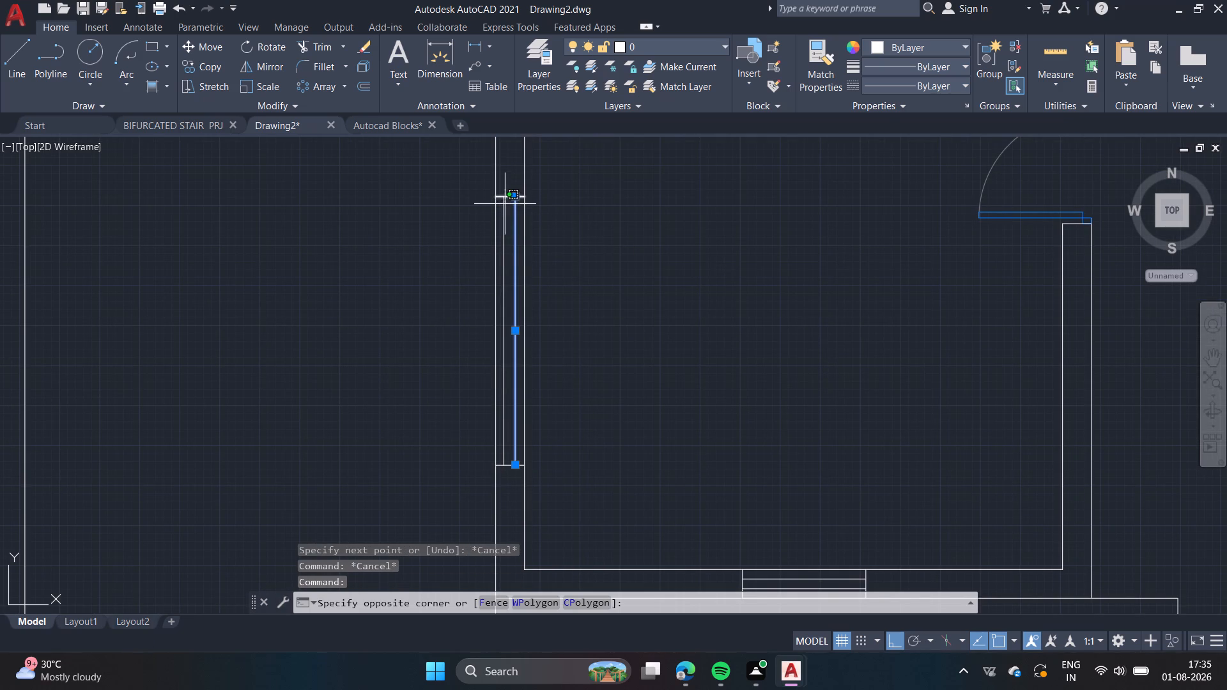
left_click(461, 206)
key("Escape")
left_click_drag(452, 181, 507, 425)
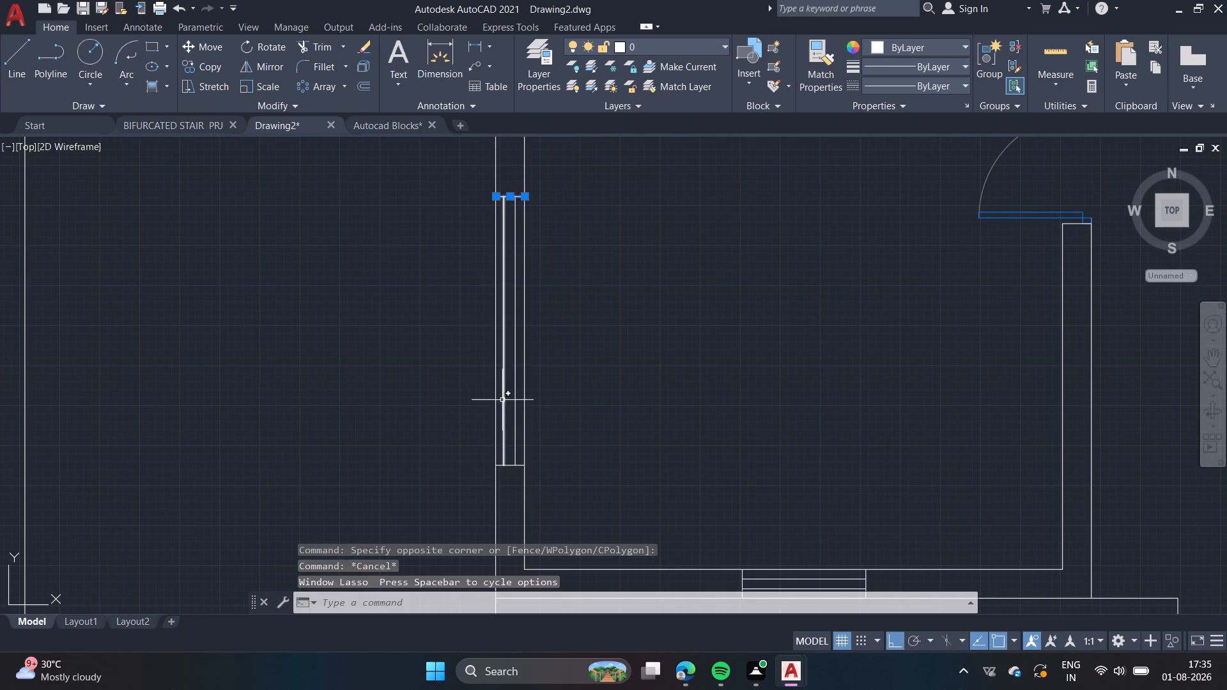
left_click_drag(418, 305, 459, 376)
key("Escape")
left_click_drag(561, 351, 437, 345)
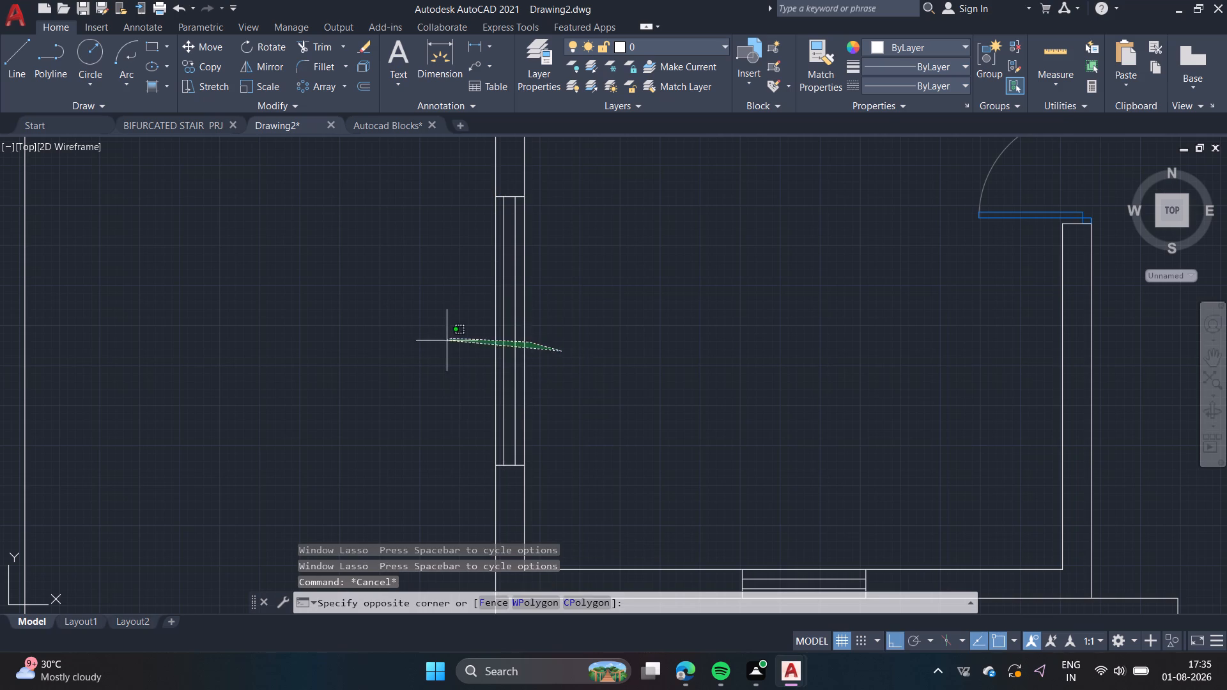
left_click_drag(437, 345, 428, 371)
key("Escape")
Copy the complete left-wall window from its lower inner corner across to the front-right room's right wall, at the same height.
left_click_drag(442, 186, 493, 179)
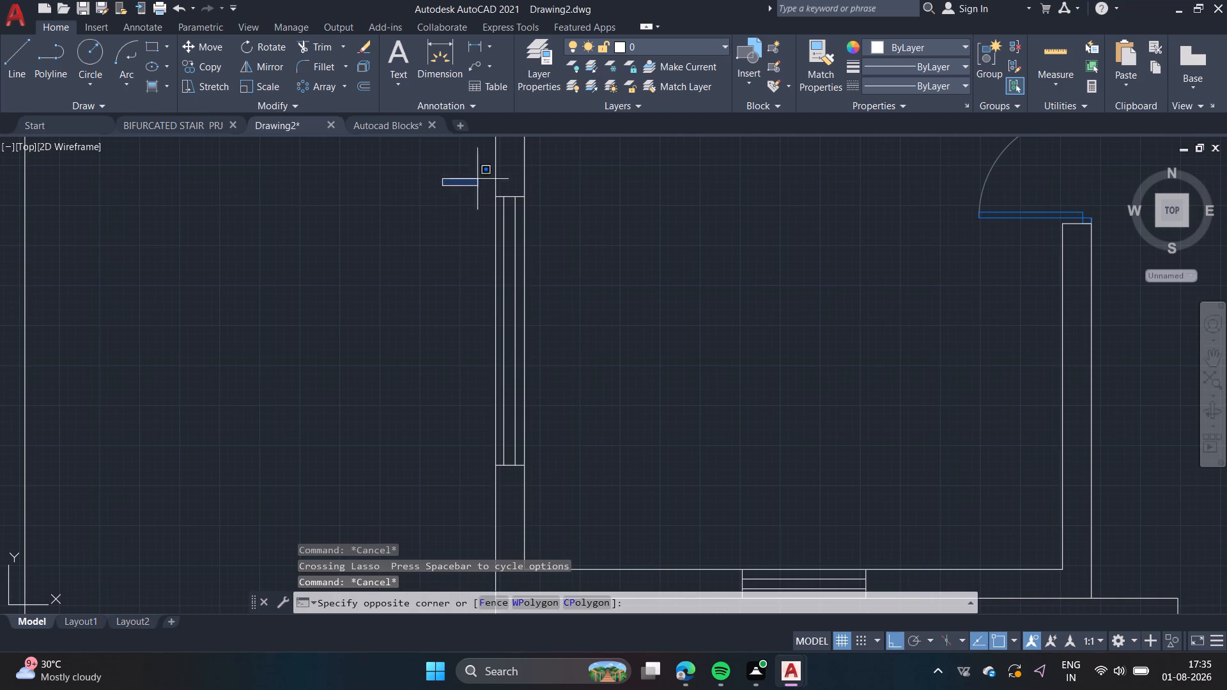
left_click_drag(493, 179, 424, 438)
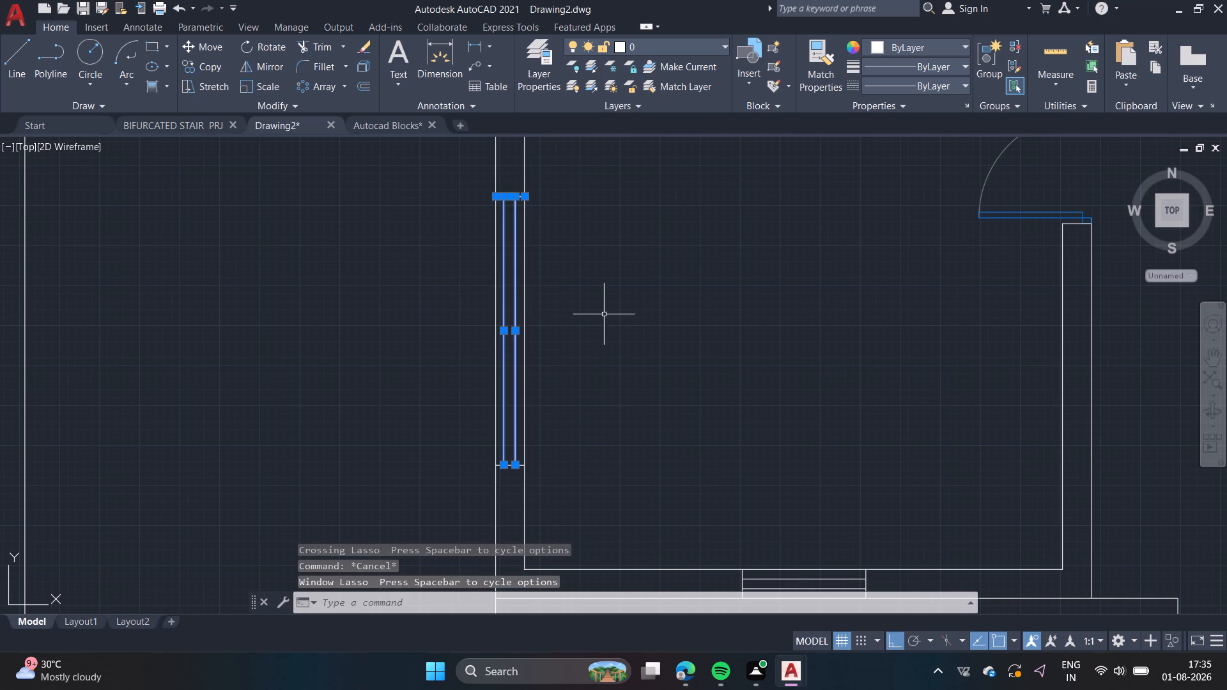
scroll(598, 434, "up", 3)
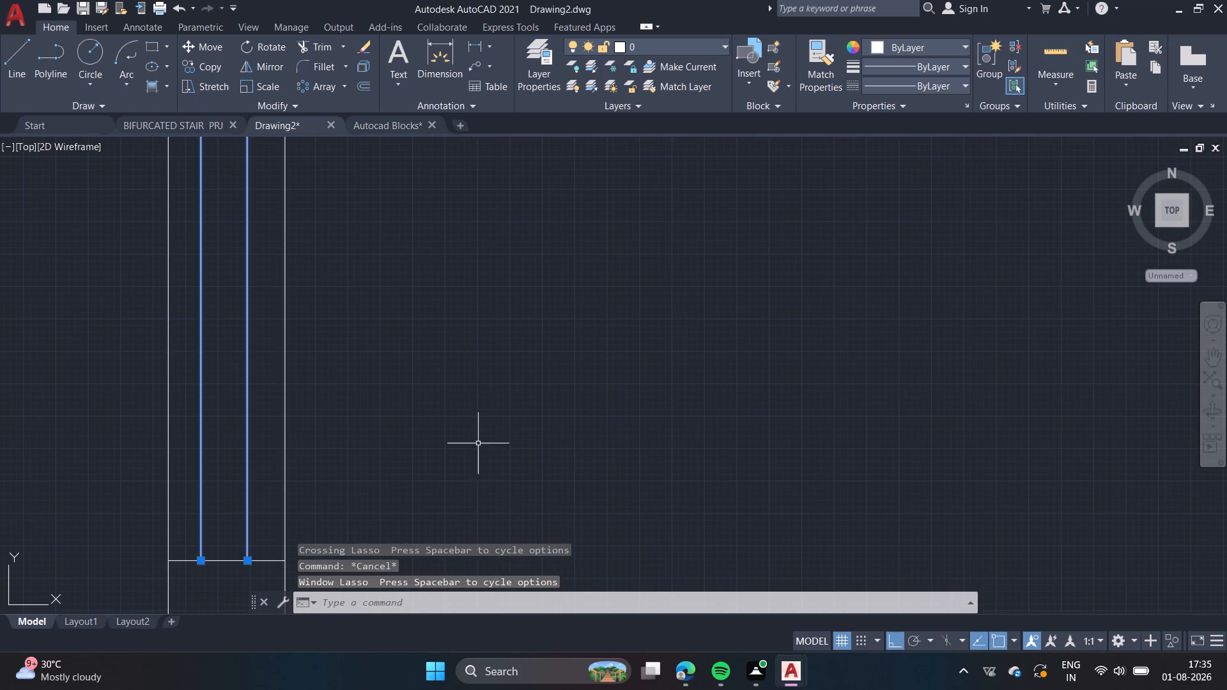
left_click(279, 562)
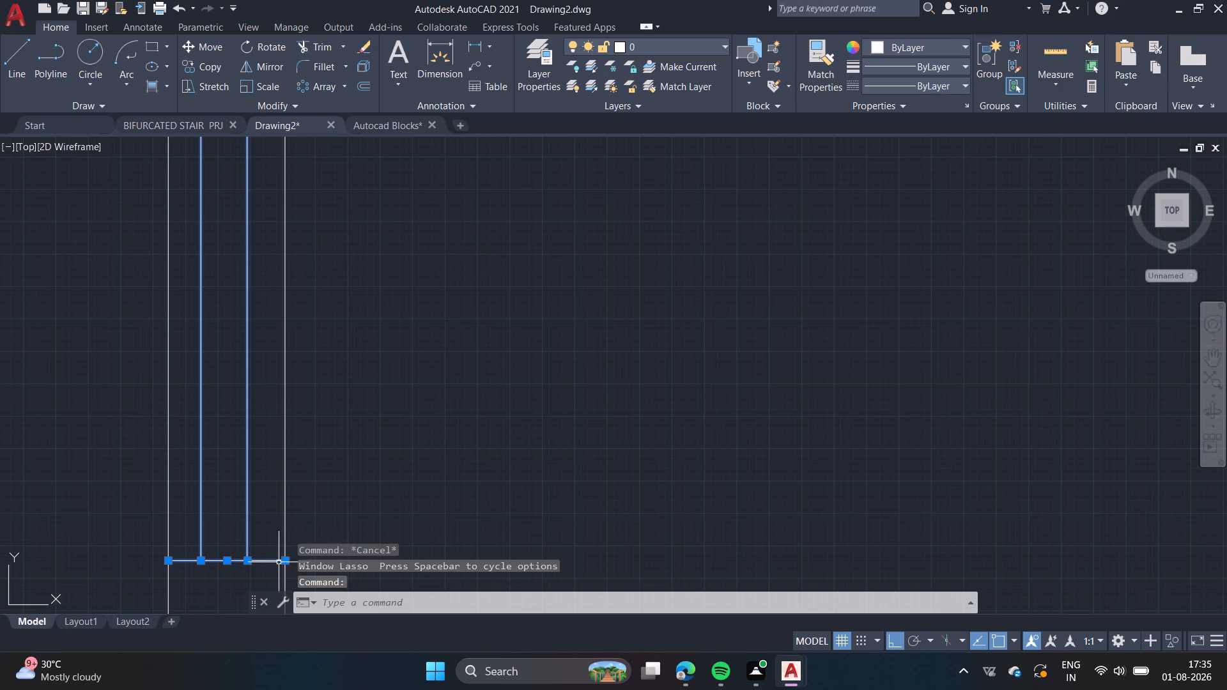
left_click(189, 63)
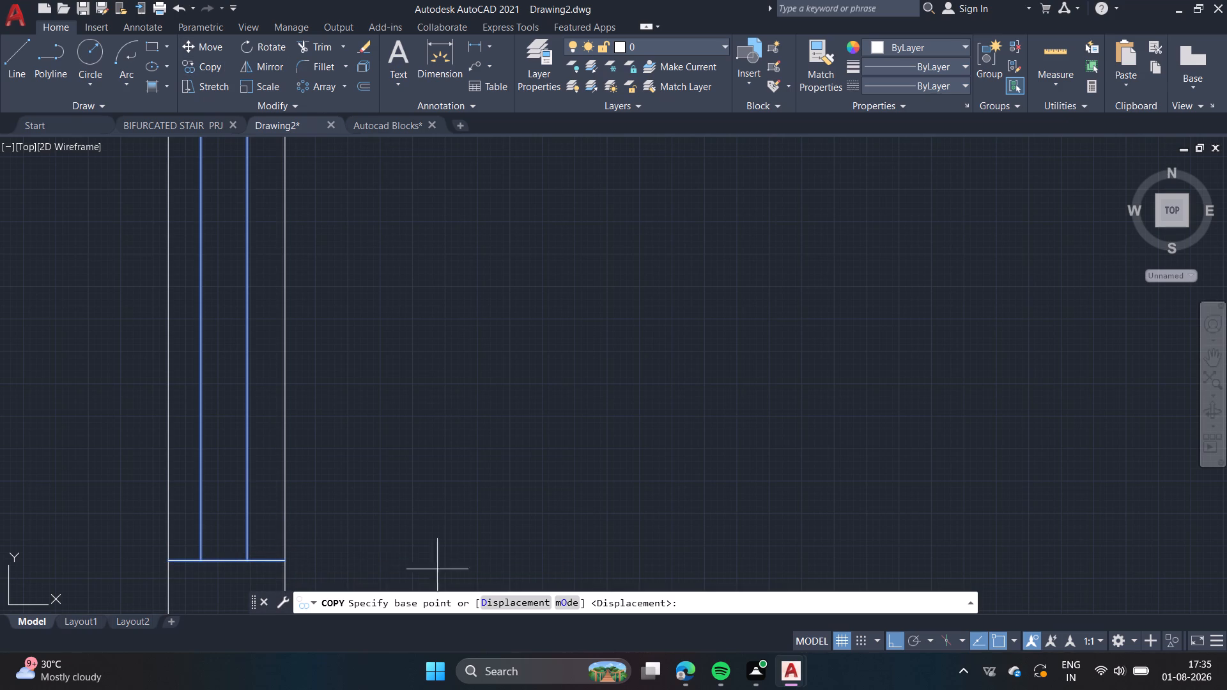
left_click(286, 558)
scroll(663, 495, "down", 4)
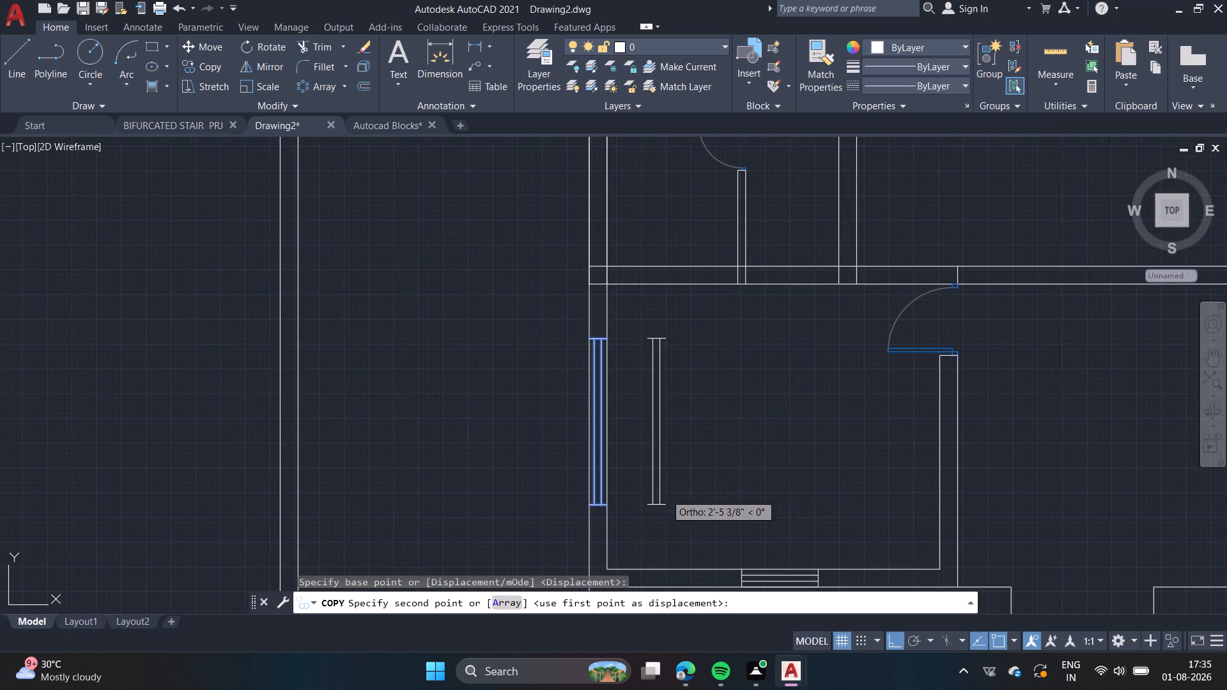
middle_click_drag(734, 489, 661, 480)
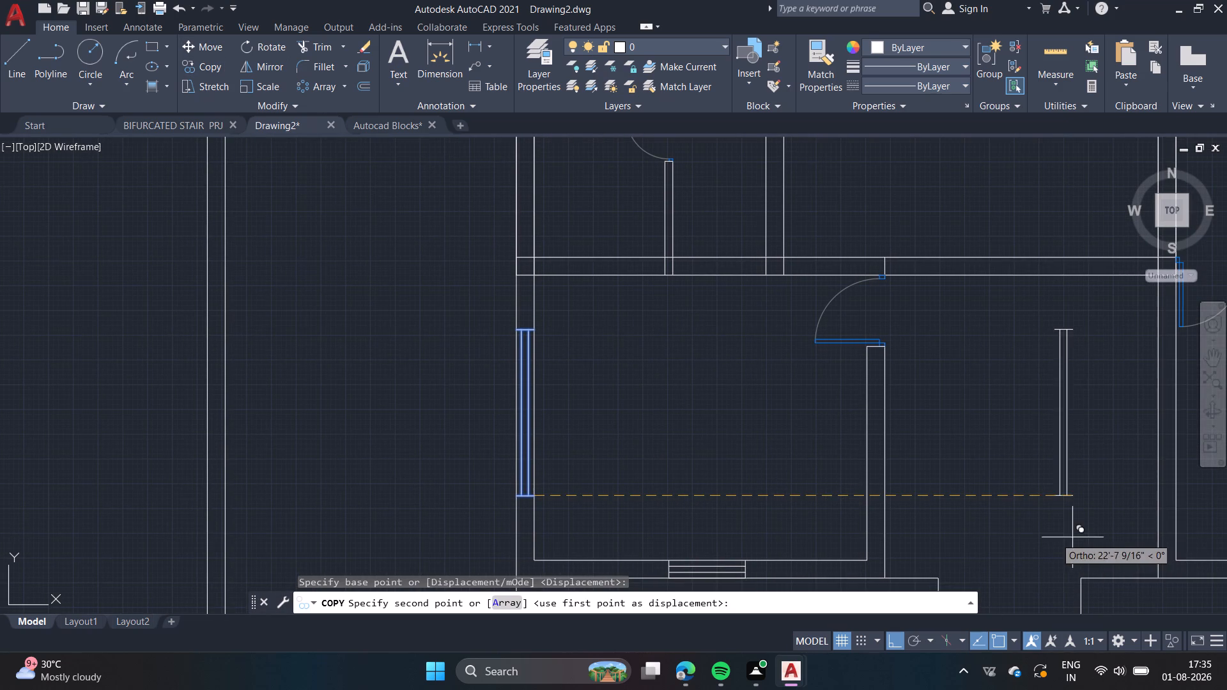
middle_click_drag(1048, 537, 914, 530)
scroll(1134, 510, "down", 2)
right_click_drag(936, 486, 914, 482)
middle_click_drag(936, 486, 914, 482)
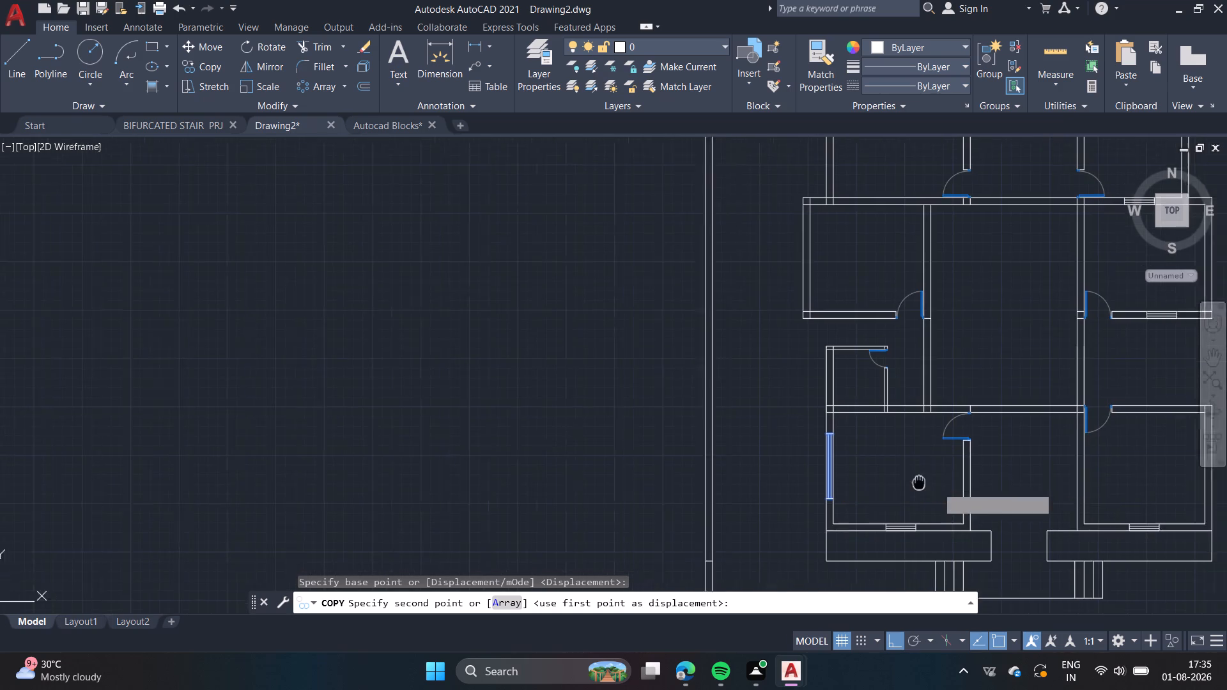
right_click_drag(914, 482, 704, 455)
middle_click_drag(914, 482, 704, 455)
scroll(999, 469, "up", 2)
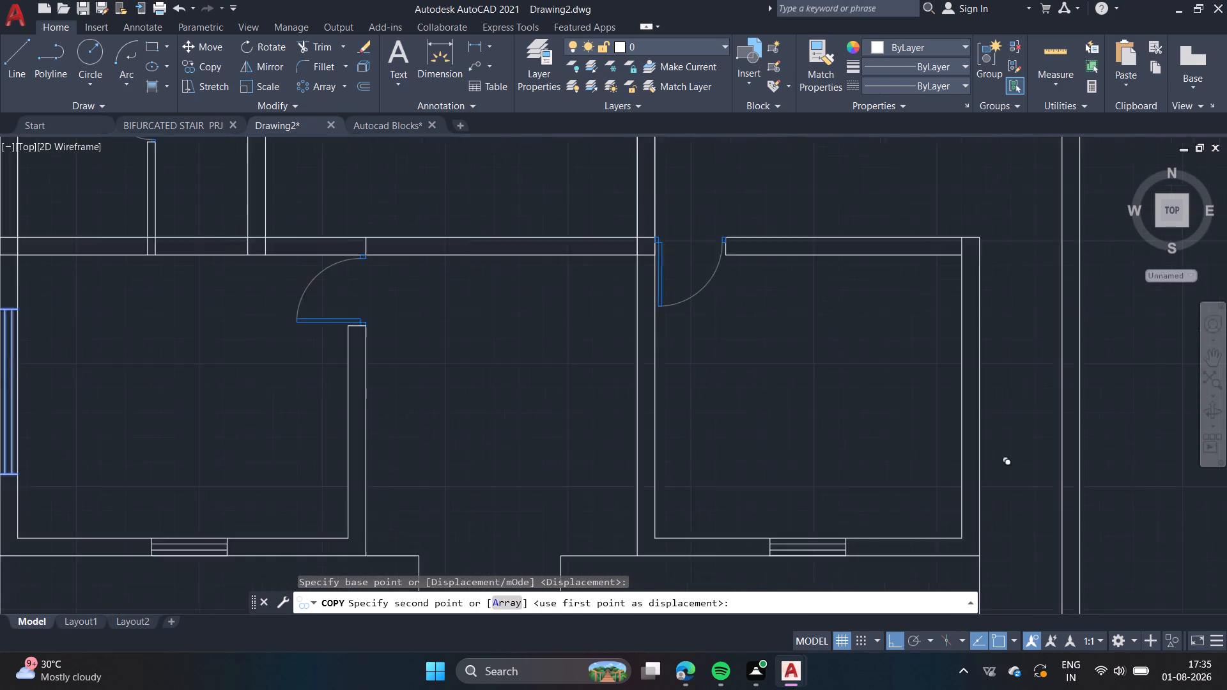
scroll(999, 469, "up", 1)
left_click(964, 479)
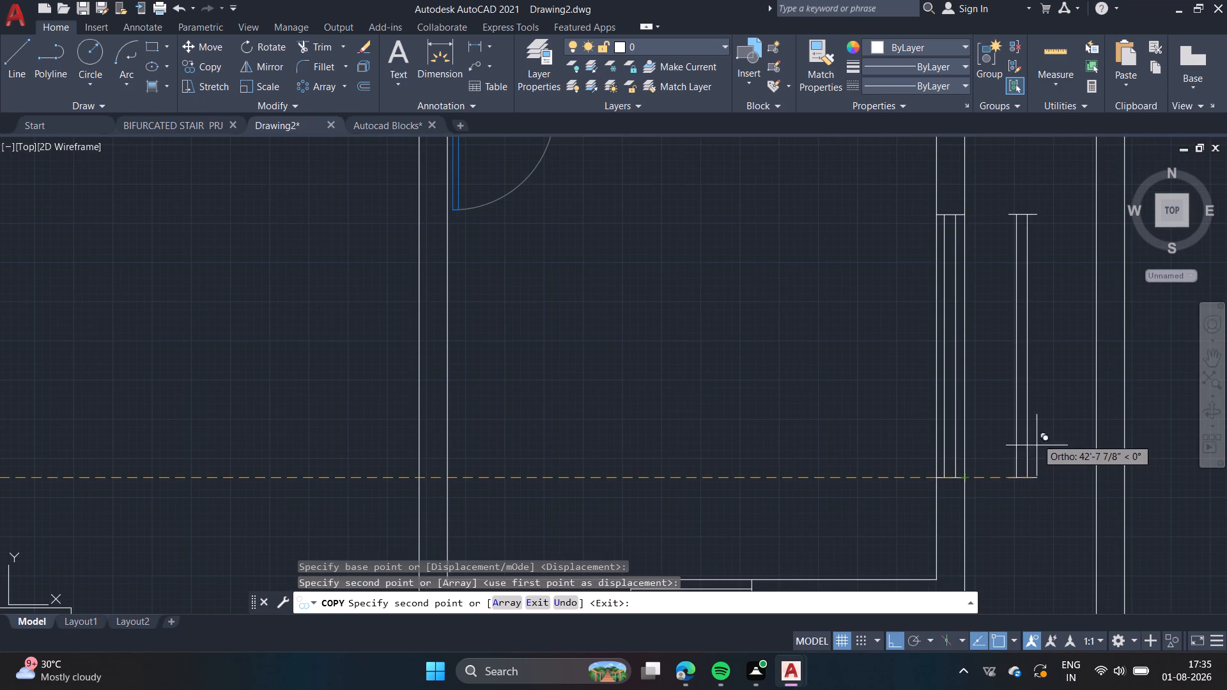
scroll(1033, 438, "down", 1)
key("Escape")
Draw a short cross line through the left wall of the small room above the front-left room, level with its door's lower end.
scroll(979, 463, "down", 2)
middle_click_drag(930, 457, 949, 457)
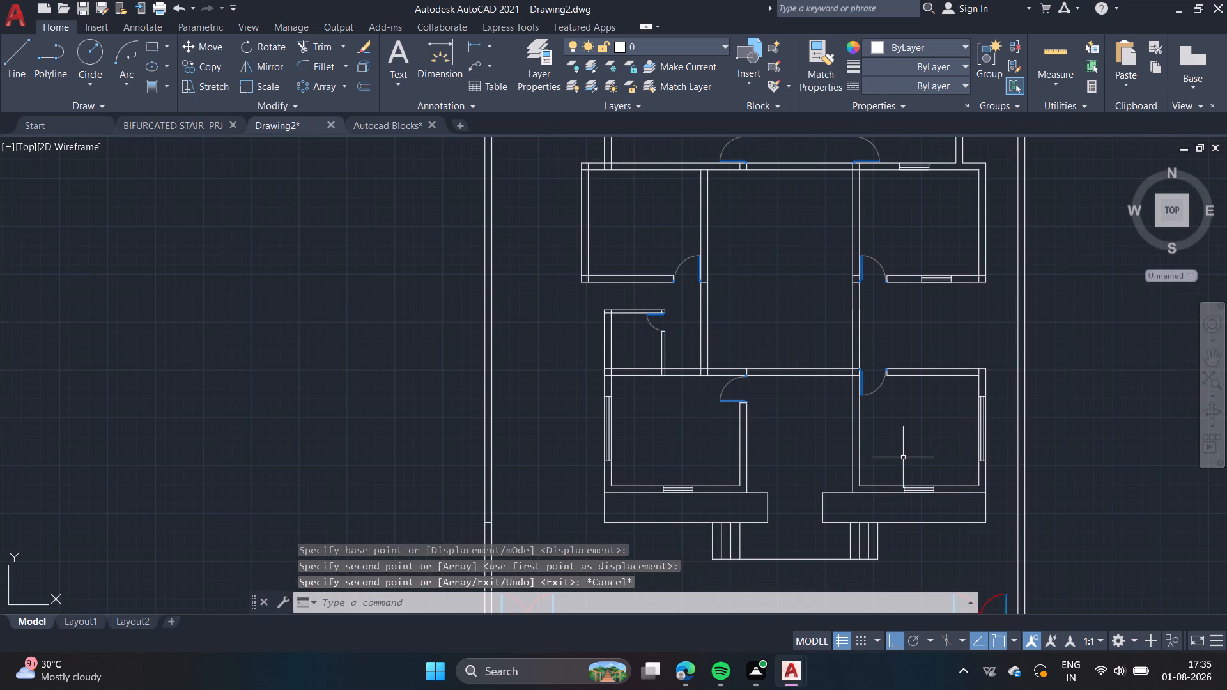
middle_click_drag(915, 454, 884, 443)
scroll(906, 440, "down", 1)
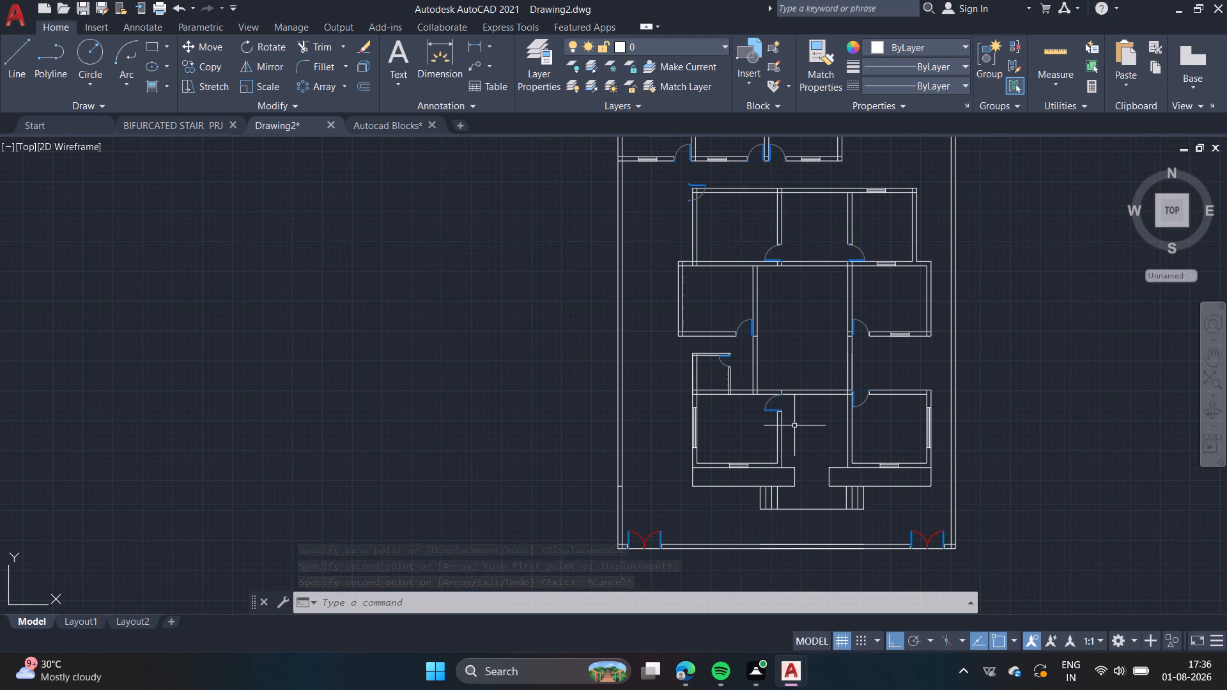
scroll(699, 374, "up", 3)
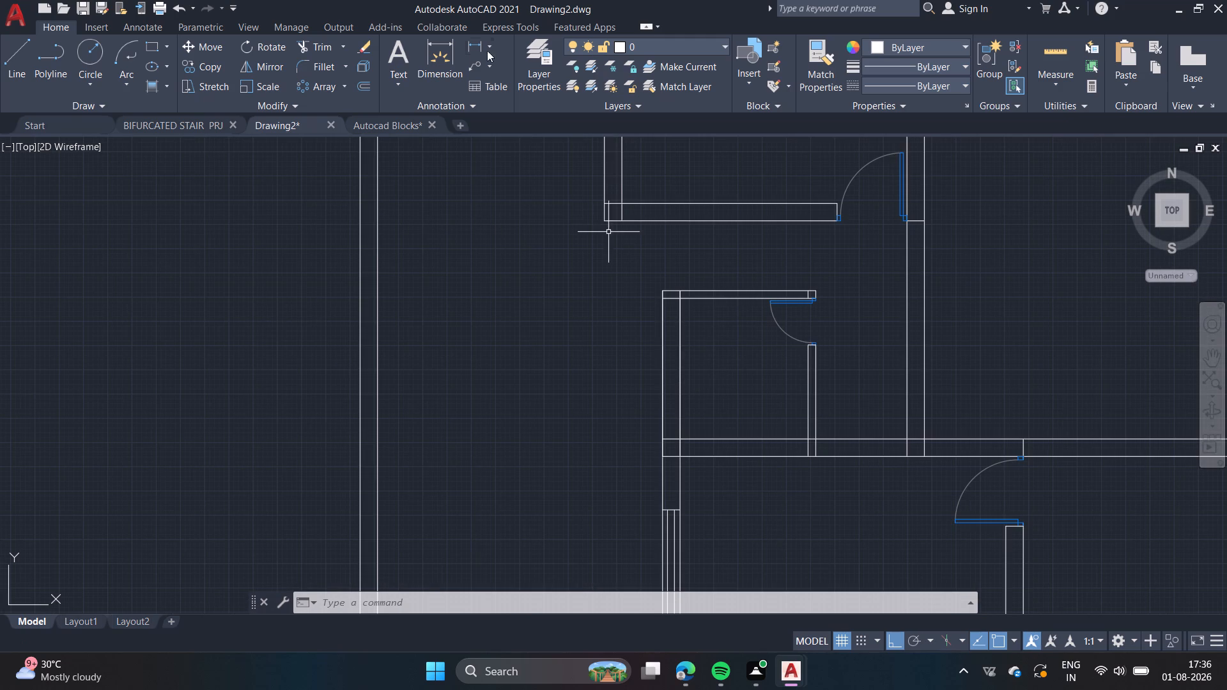
left_click(23, 49)
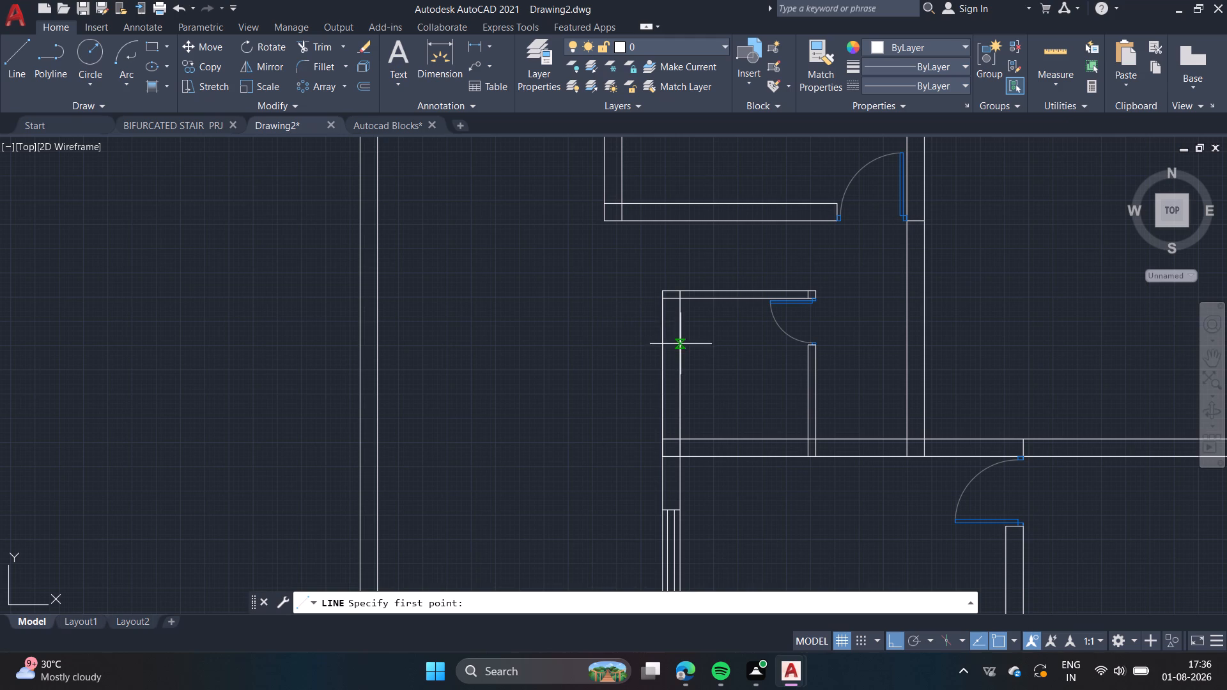
left_click(658, 342)
left_click(683, 346)
key("Escape")
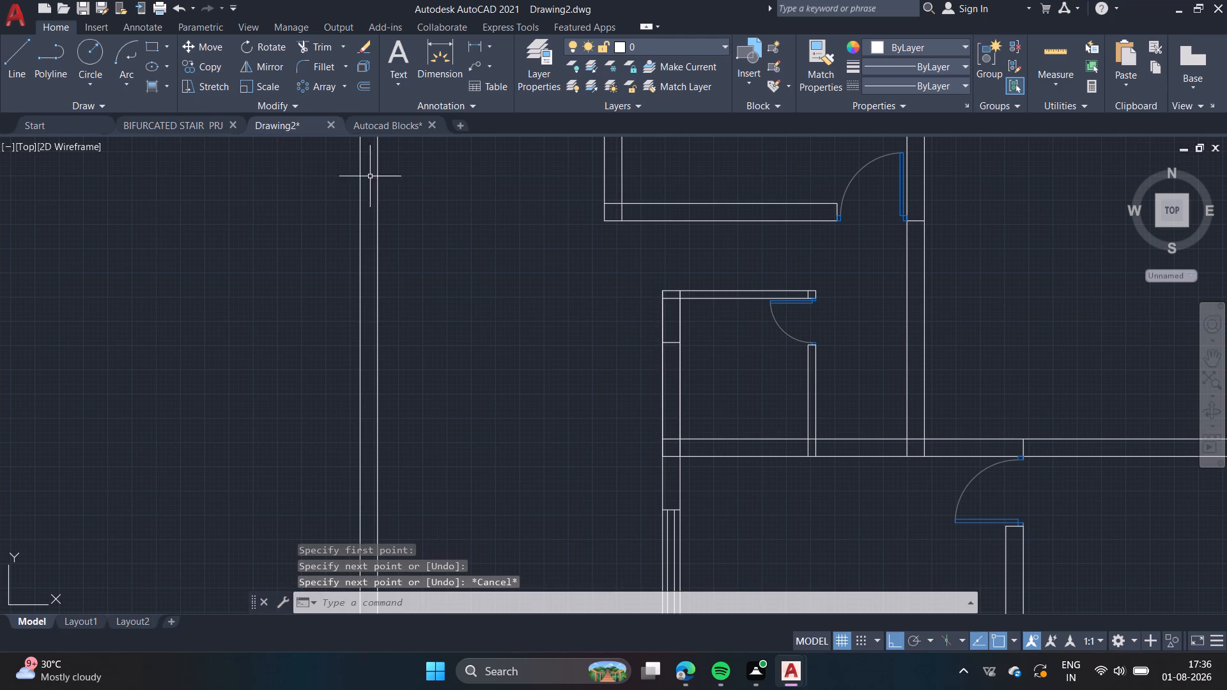
Draw two parallel vertical pane lines in the small room's left wall, from its top wall down to the cross line.
left_click(9, 56)
scroll(693, 302, "up", 2)
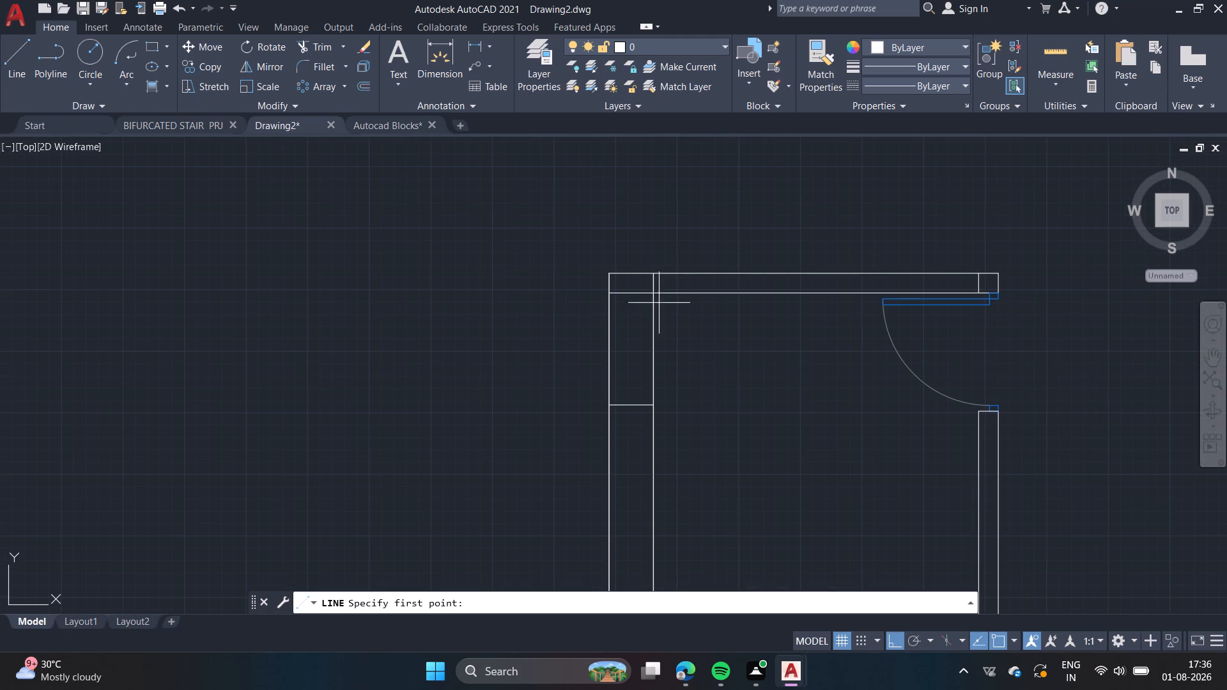
left_click(621, 295)
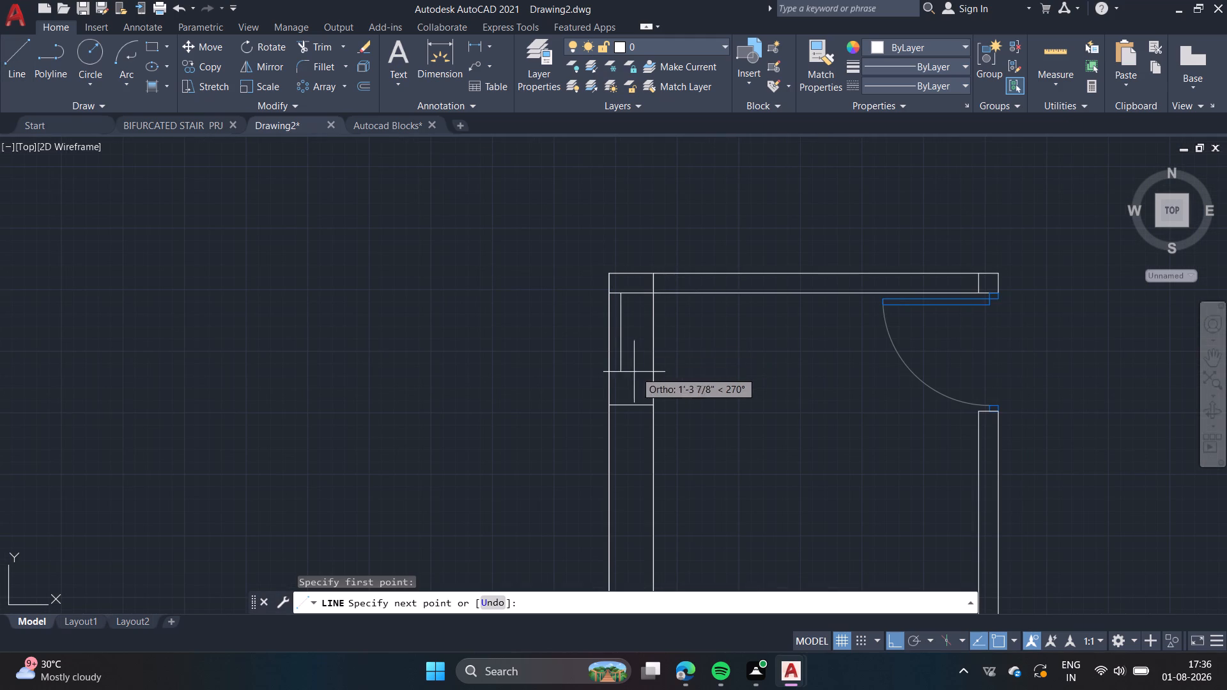
left_click(622, 406)
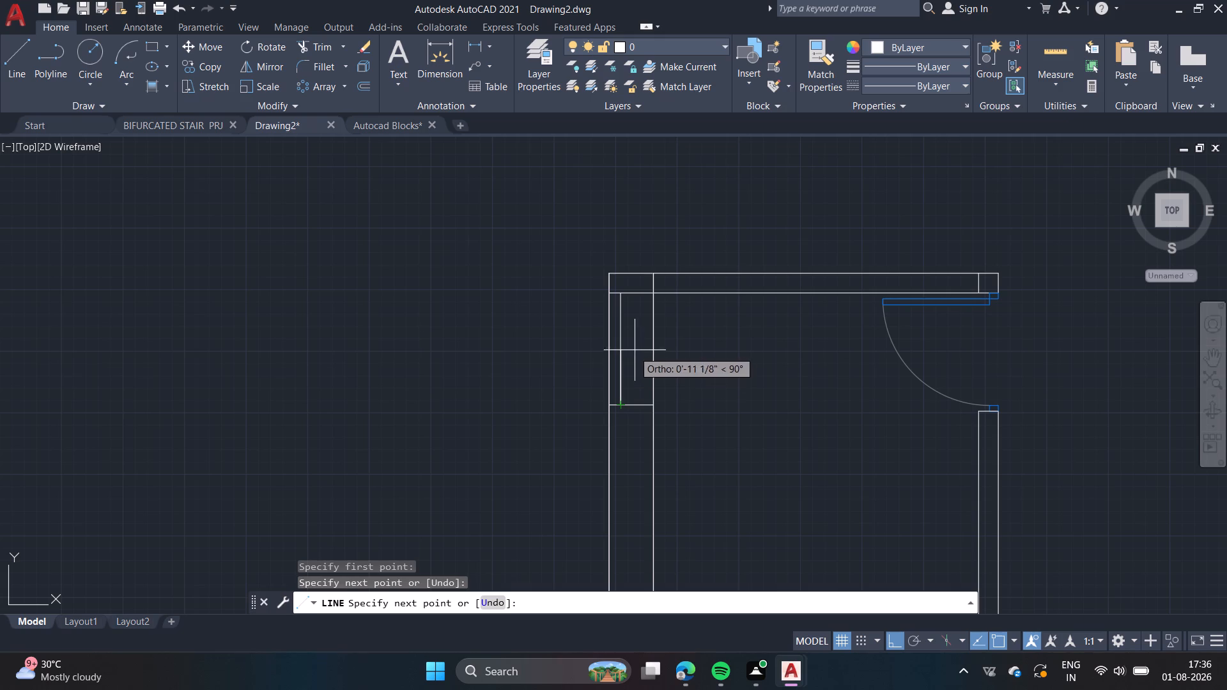
key("Escape")
key("Return")
left_click(637, 297)
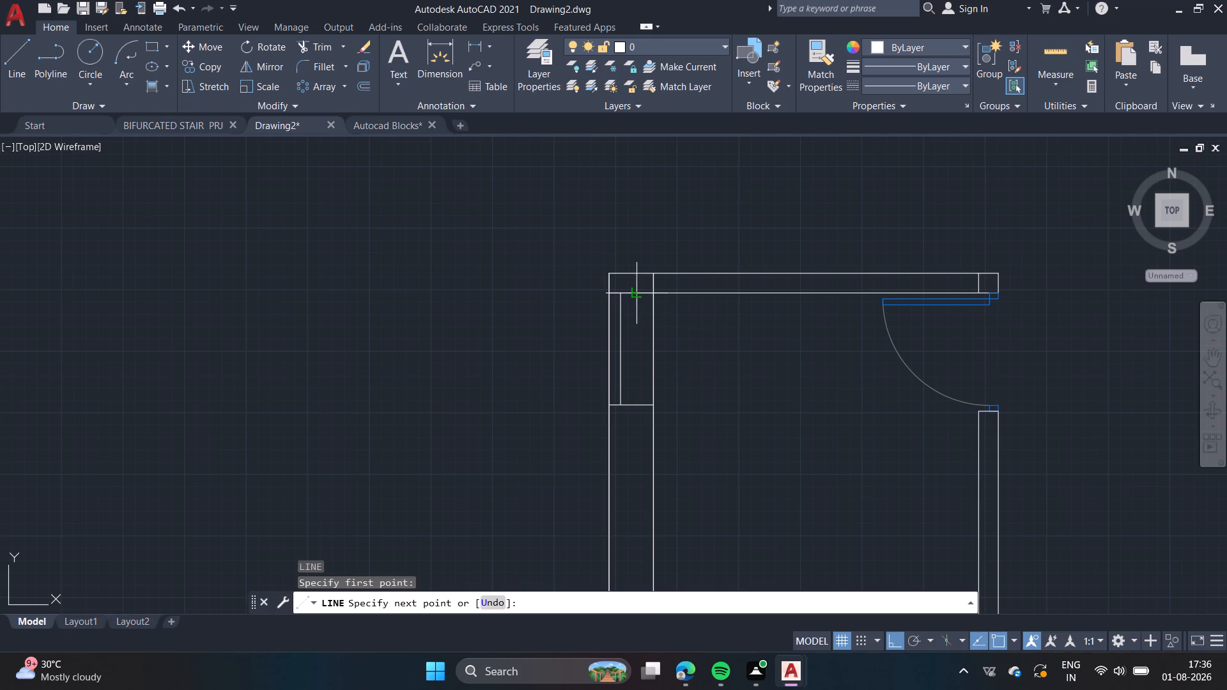
left_click(636, 296)
left_click(641, 406)
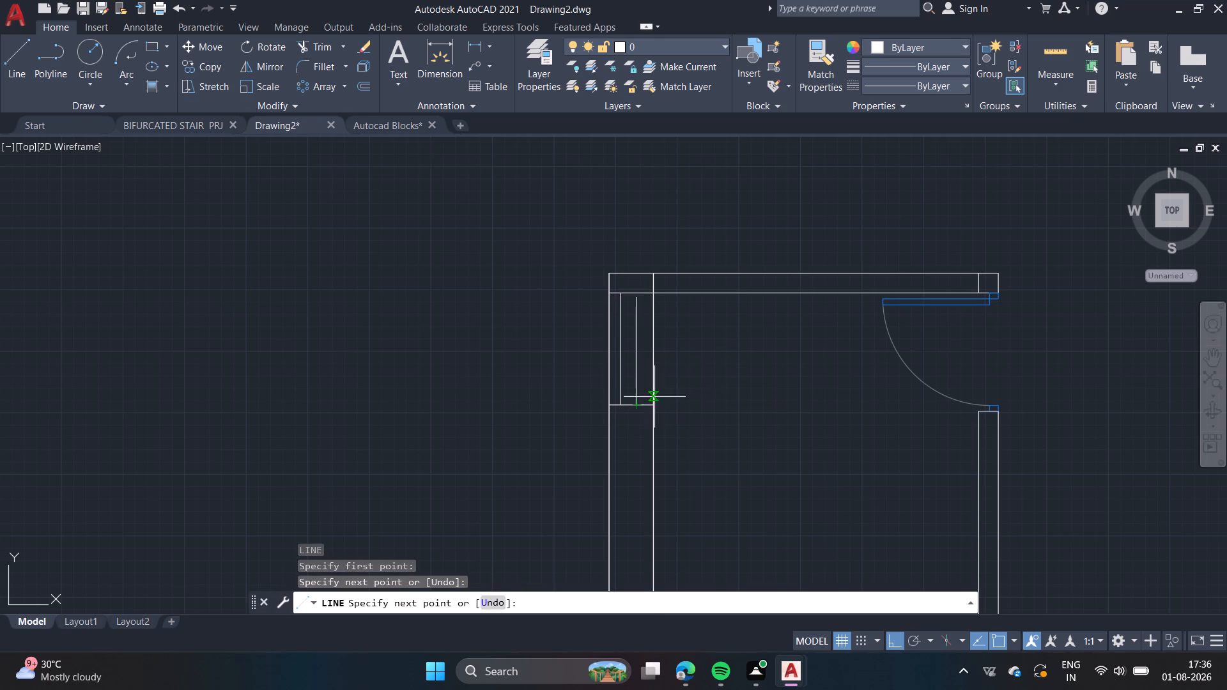
key("Escape")
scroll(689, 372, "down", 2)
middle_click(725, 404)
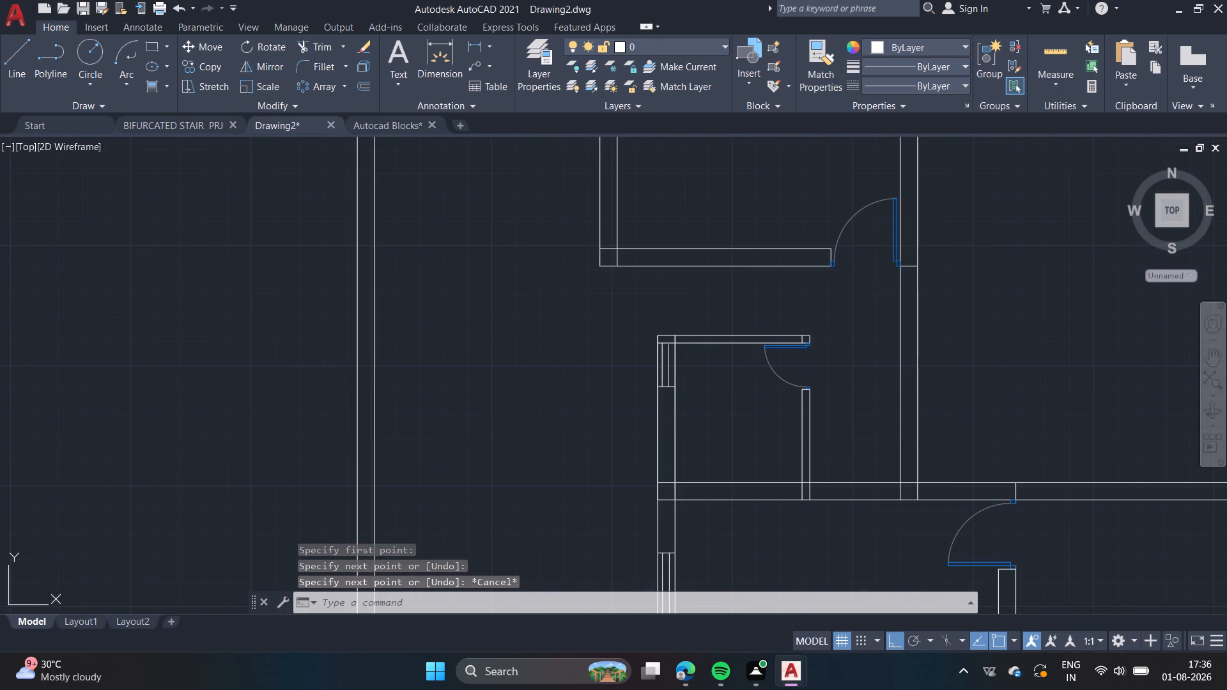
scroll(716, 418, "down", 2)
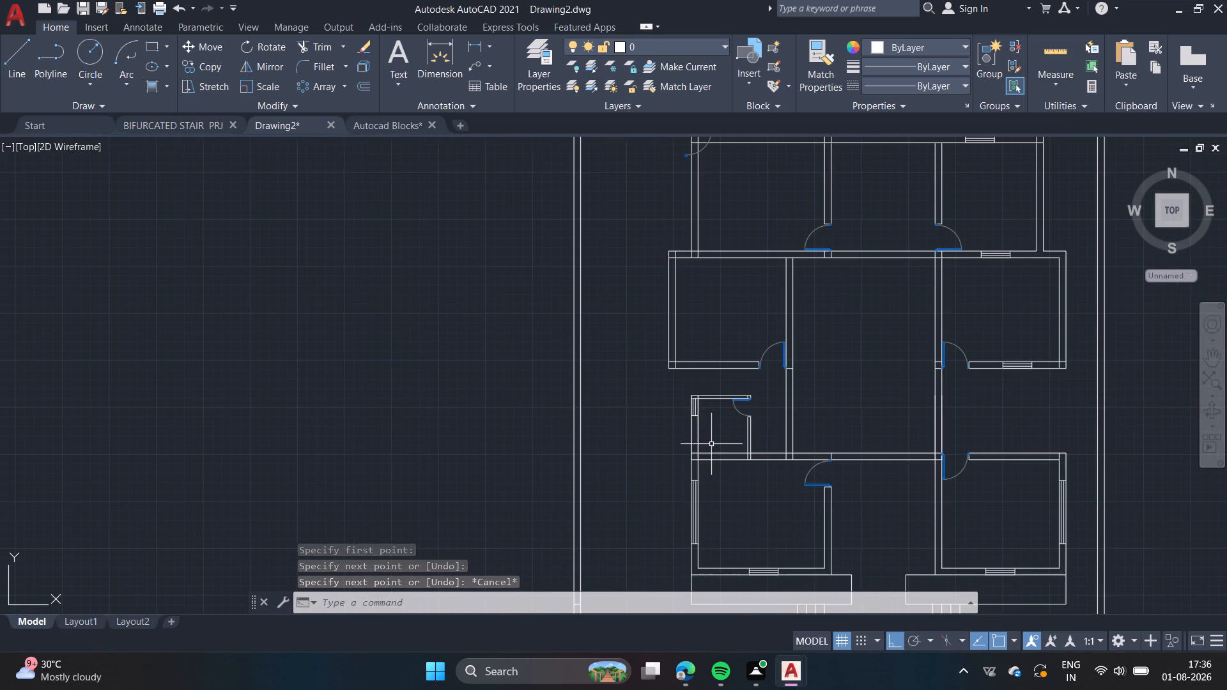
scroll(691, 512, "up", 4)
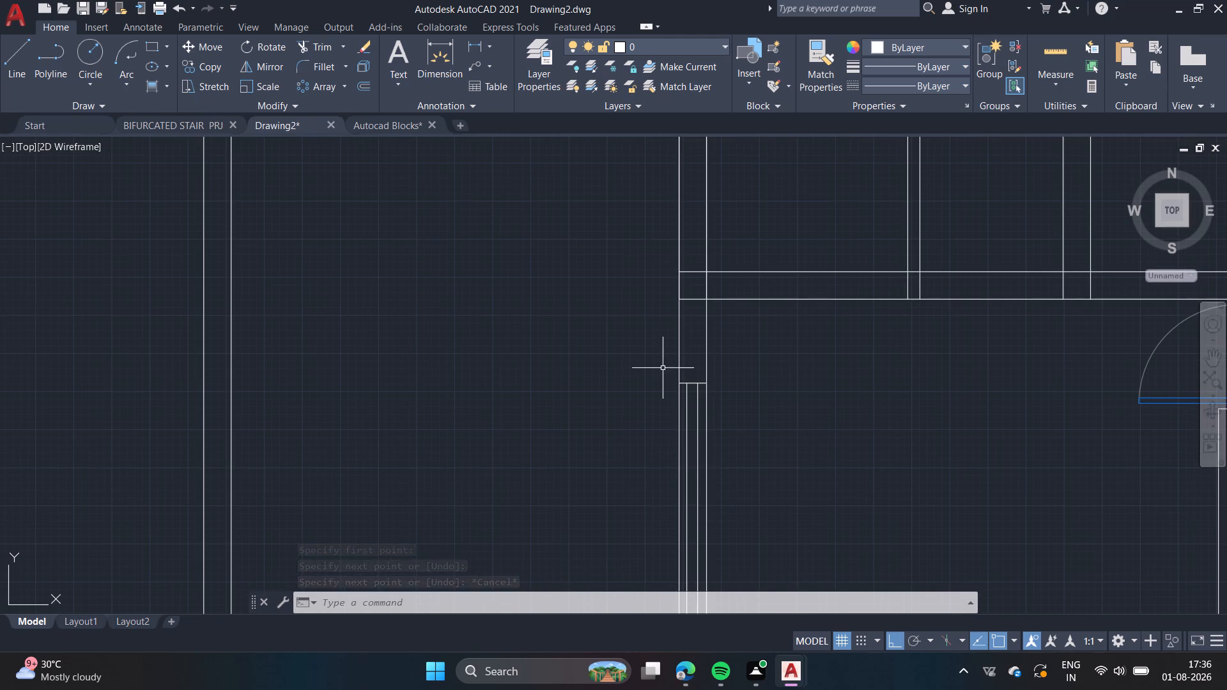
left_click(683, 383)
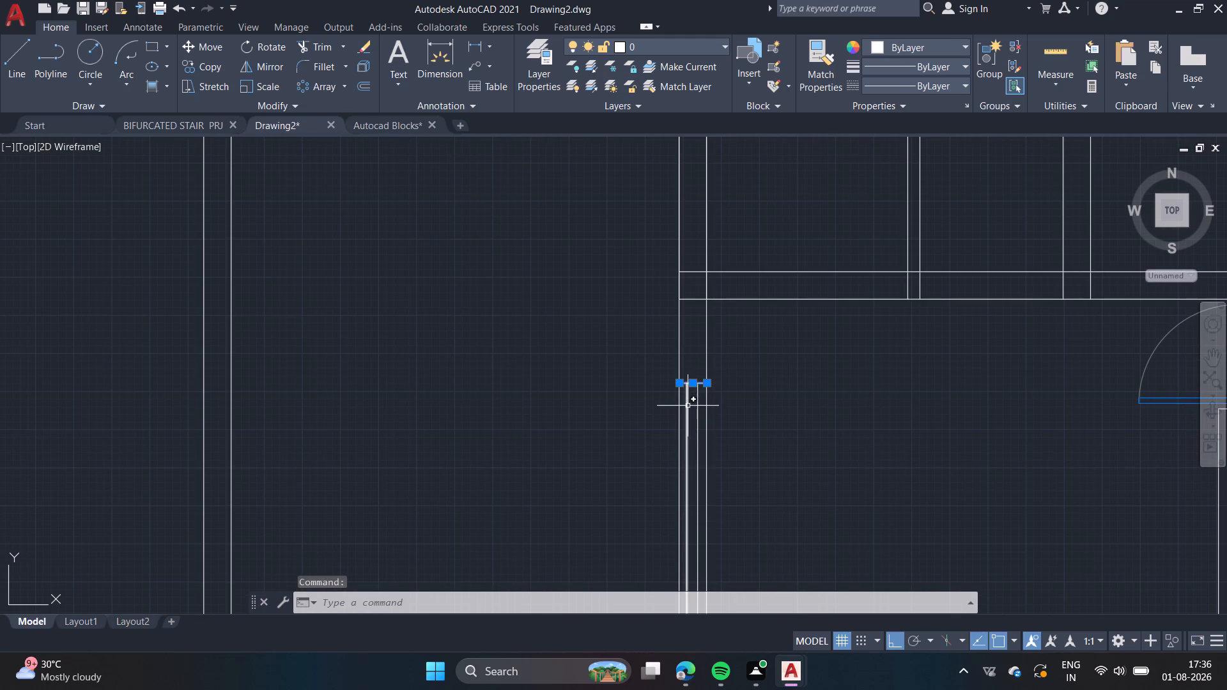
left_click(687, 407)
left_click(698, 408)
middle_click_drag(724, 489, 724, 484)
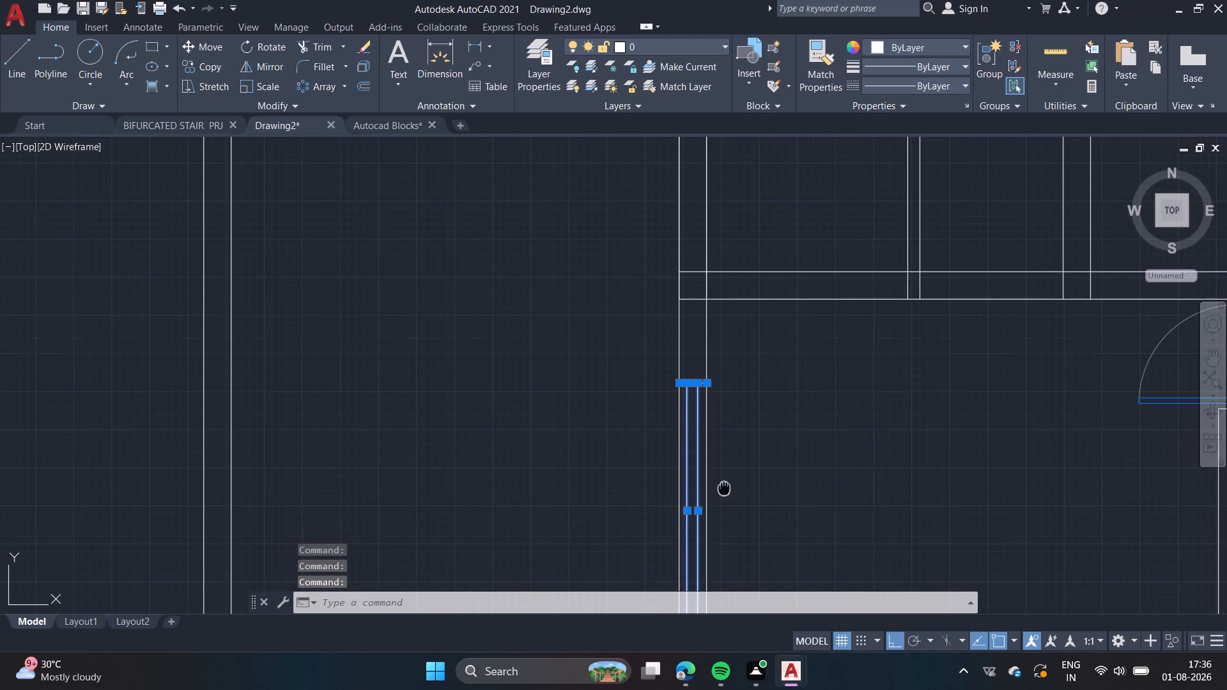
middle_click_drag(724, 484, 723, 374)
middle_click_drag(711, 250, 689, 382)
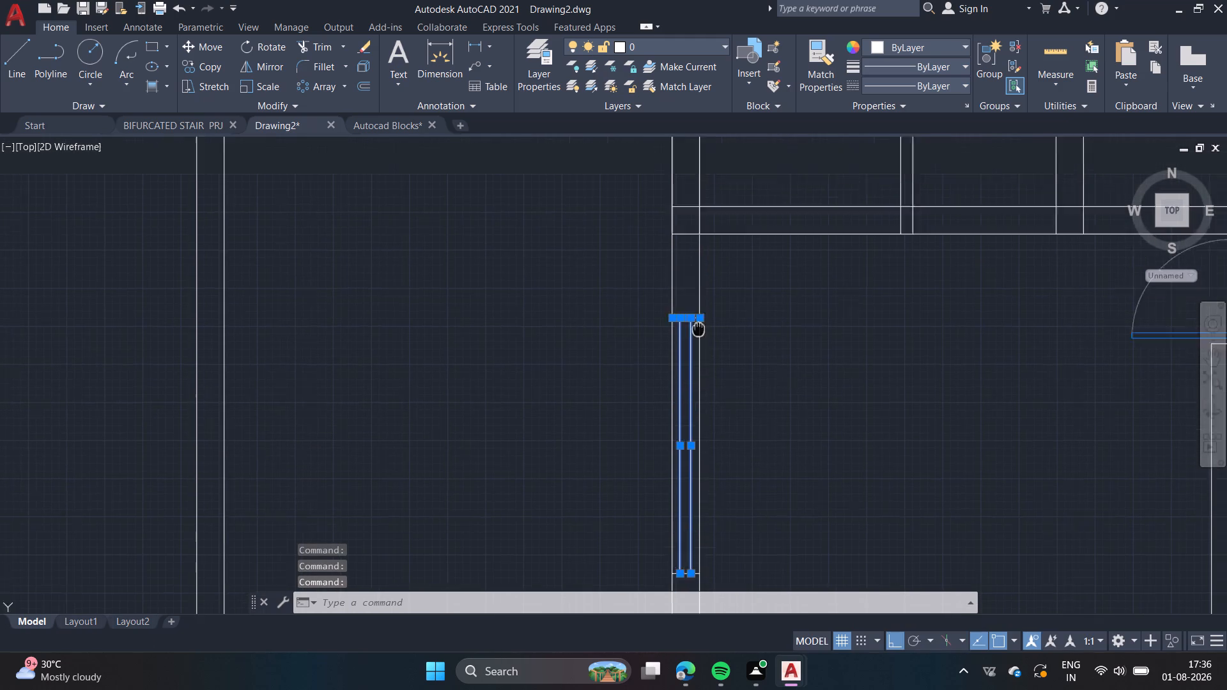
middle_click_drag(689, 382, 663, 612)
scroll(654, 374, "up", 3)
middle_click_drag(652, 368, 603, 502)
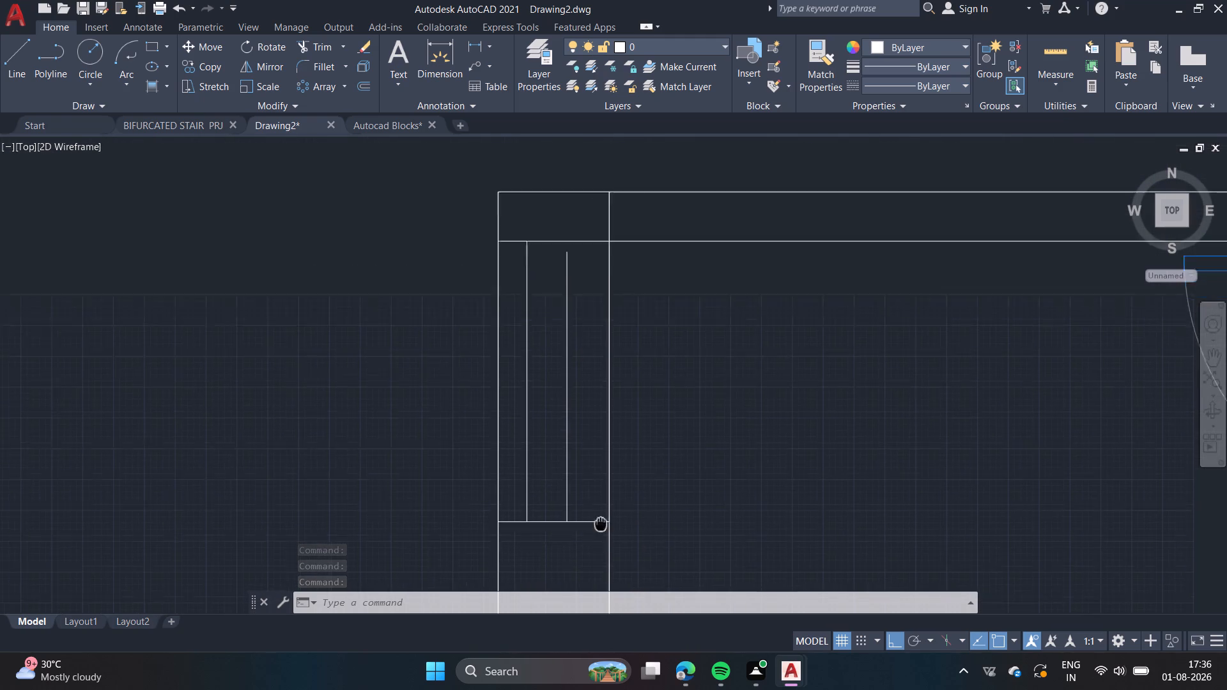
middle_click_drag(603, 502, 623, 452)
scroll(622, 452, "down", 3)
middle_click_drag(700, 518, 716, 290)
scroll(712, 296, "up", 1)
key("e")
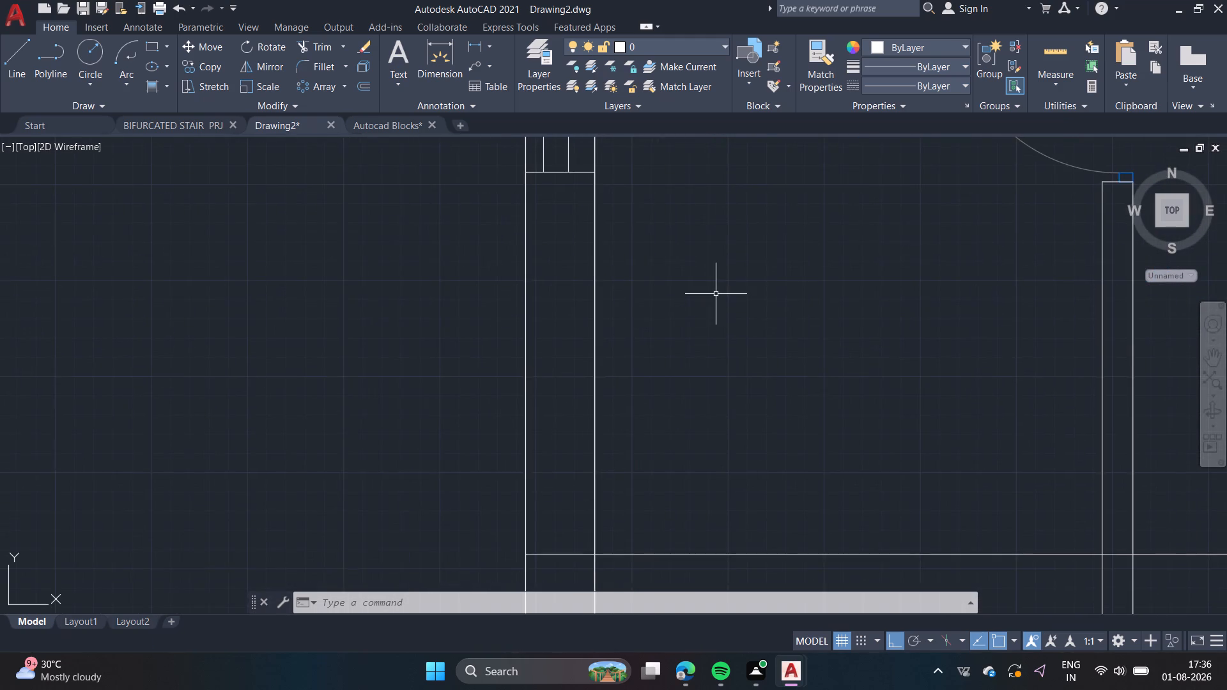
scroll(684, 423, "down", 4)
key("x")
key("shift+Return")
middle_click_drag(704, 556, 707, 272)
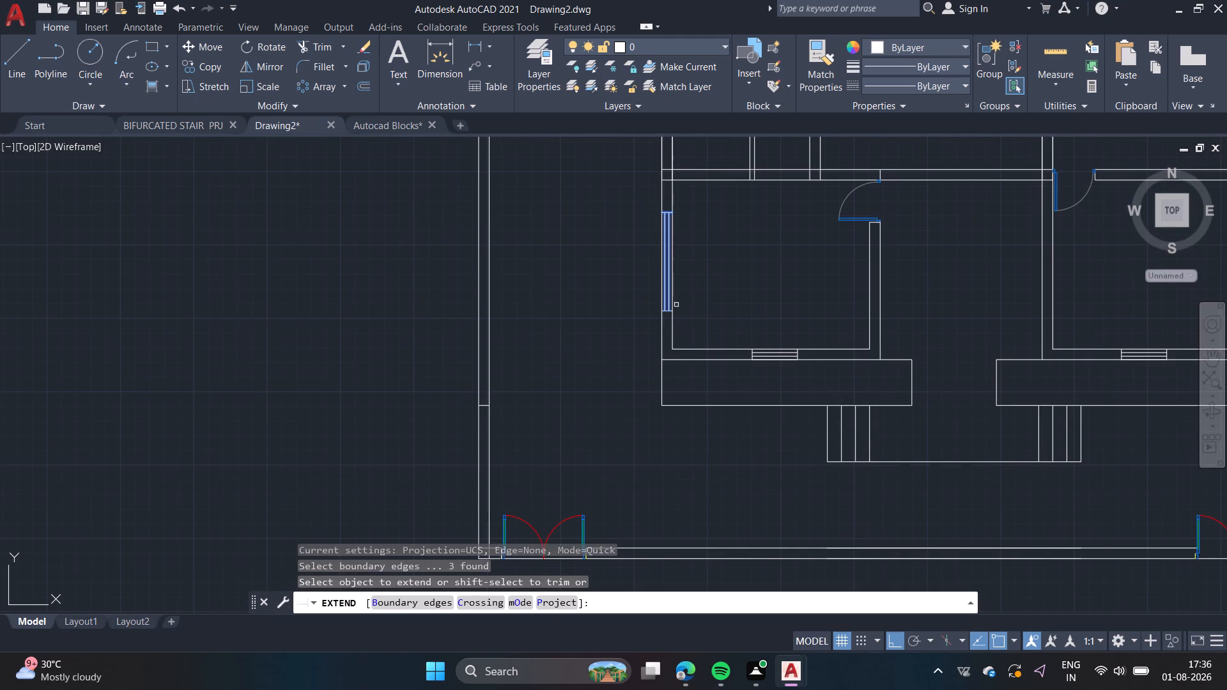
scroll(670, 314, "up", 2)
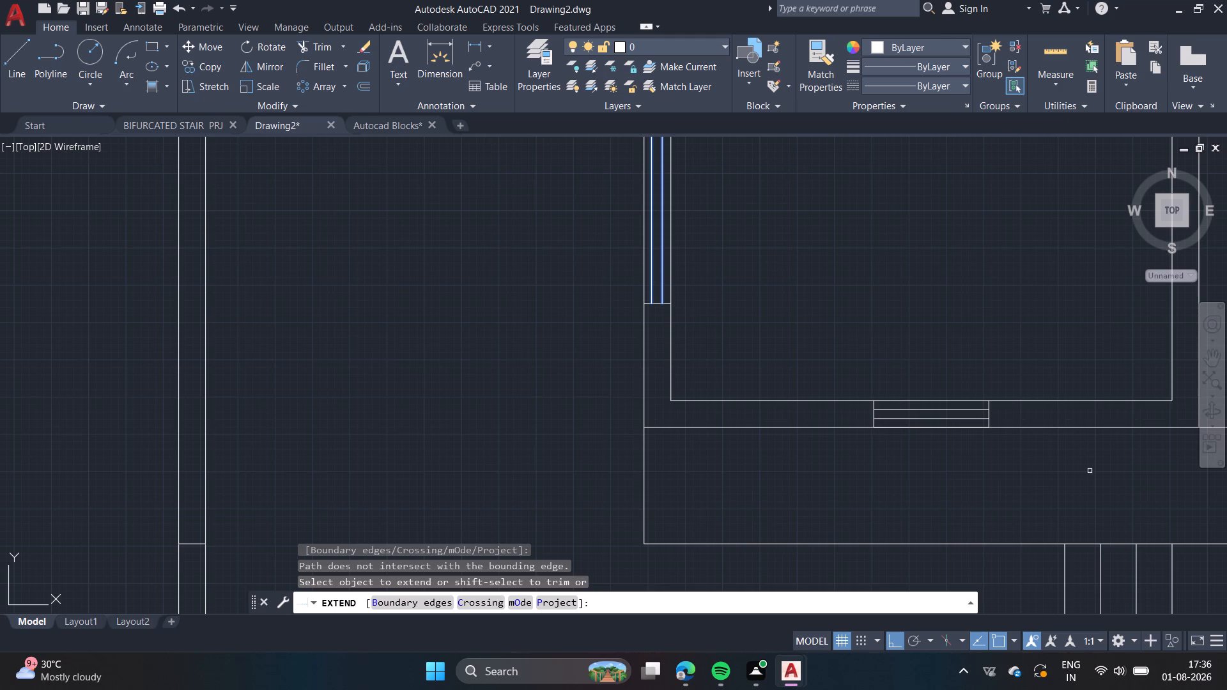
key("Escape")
Extend the short inner pane line of the small room's left-wall window up to the room's top wall.
middle_click_drag(863, 323, 846, 505)
scroll(846, 459, "down", 2)
middle_click_drag(716, 312, 680, 385)
scroll(680, 385, "up", 1)
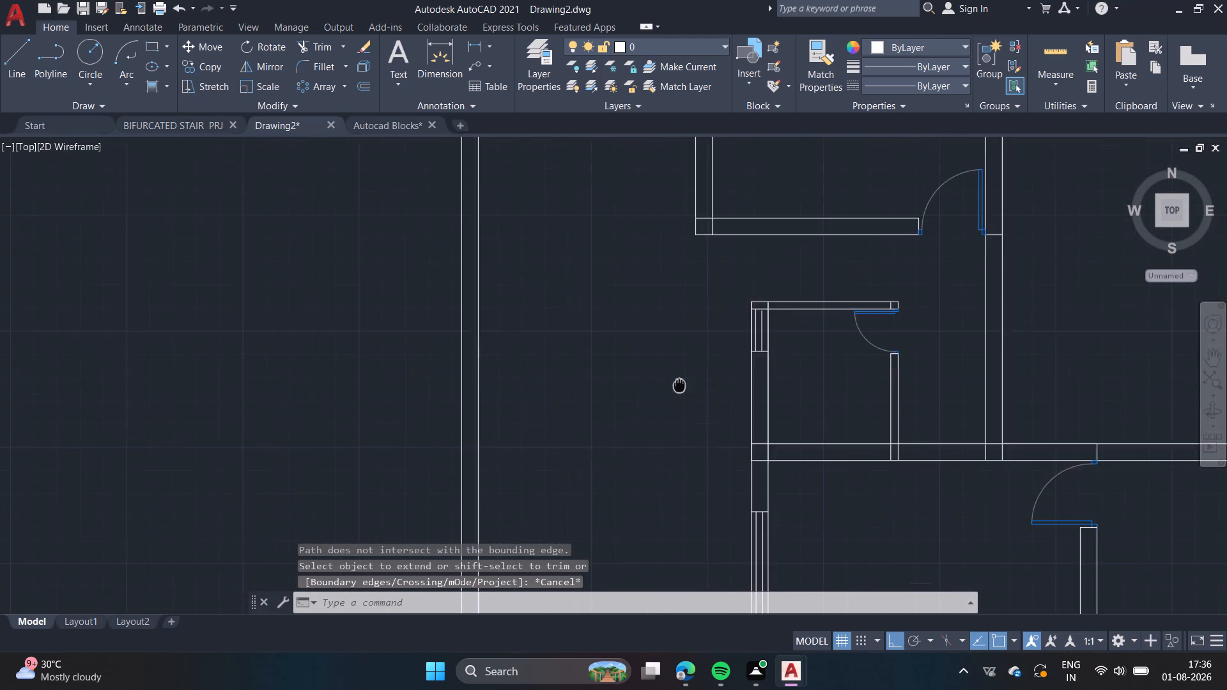
scroll(679, 383, "up", 2)
middle_click_drag(706, 376, 657, 406)
key("e")
key("x")
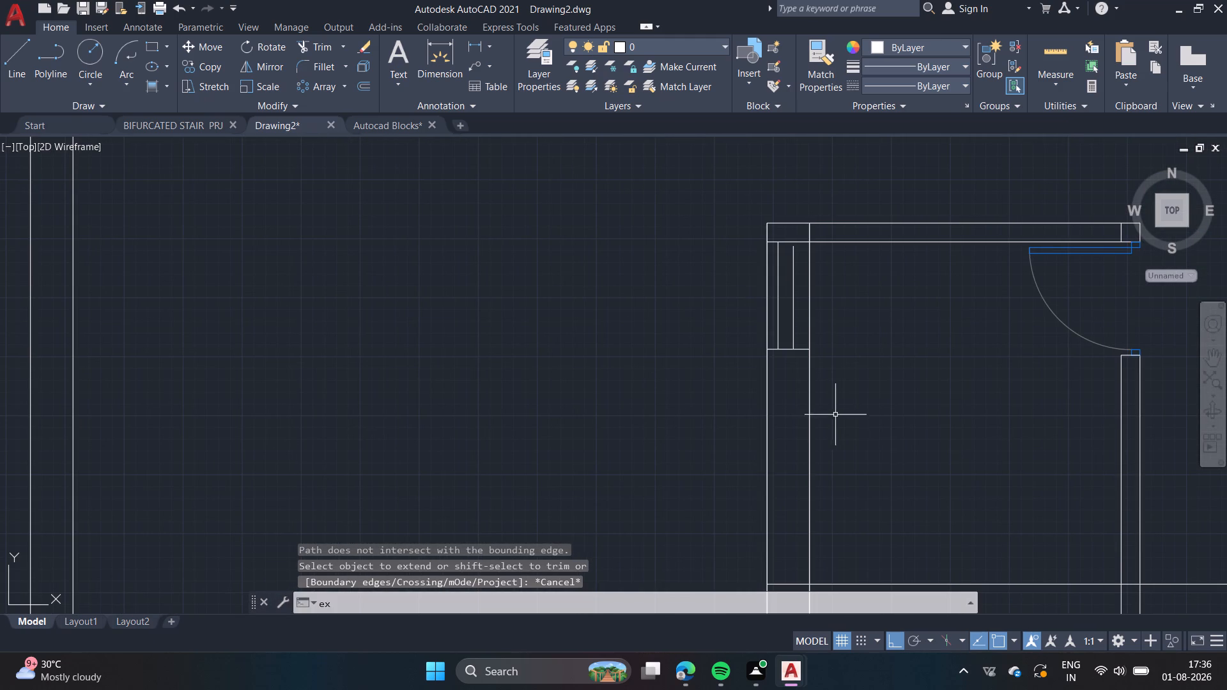
key("Return")
left_click(795, 251)
key("Escape")
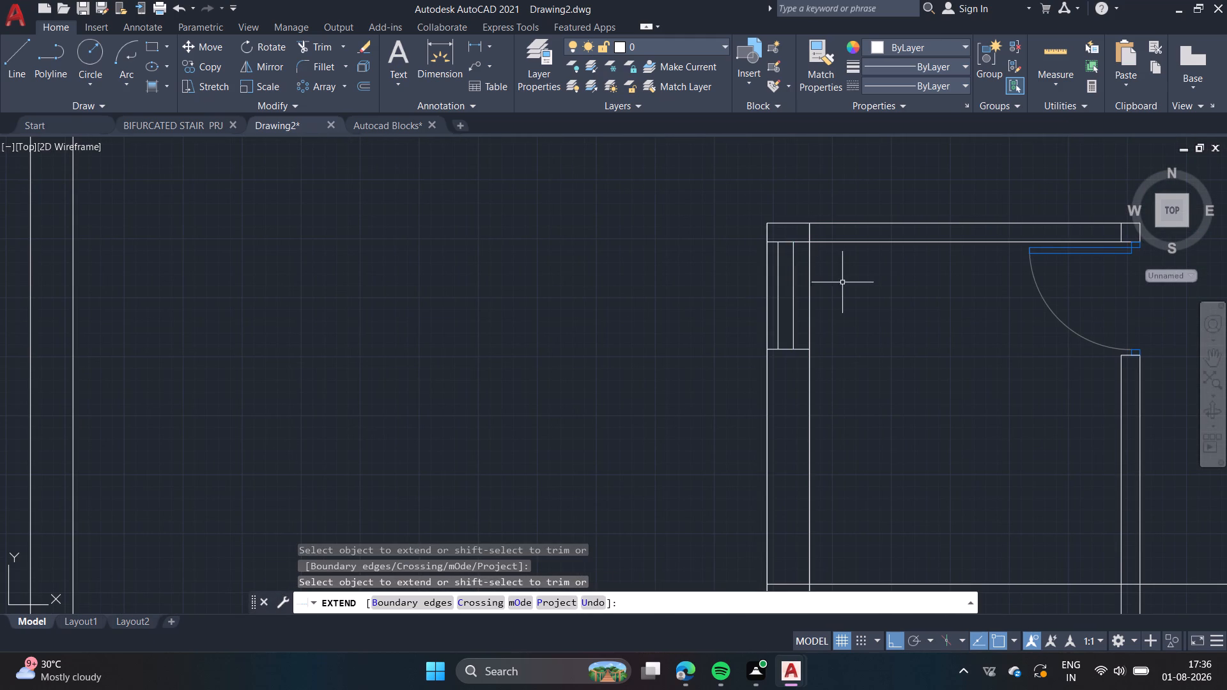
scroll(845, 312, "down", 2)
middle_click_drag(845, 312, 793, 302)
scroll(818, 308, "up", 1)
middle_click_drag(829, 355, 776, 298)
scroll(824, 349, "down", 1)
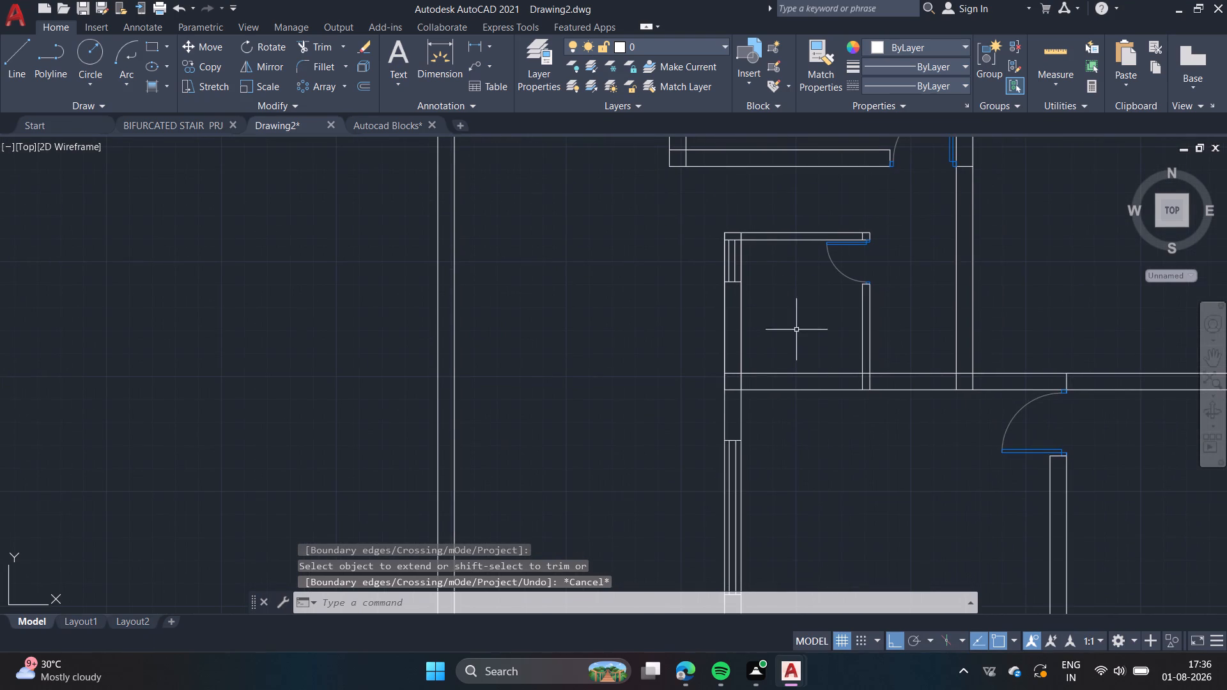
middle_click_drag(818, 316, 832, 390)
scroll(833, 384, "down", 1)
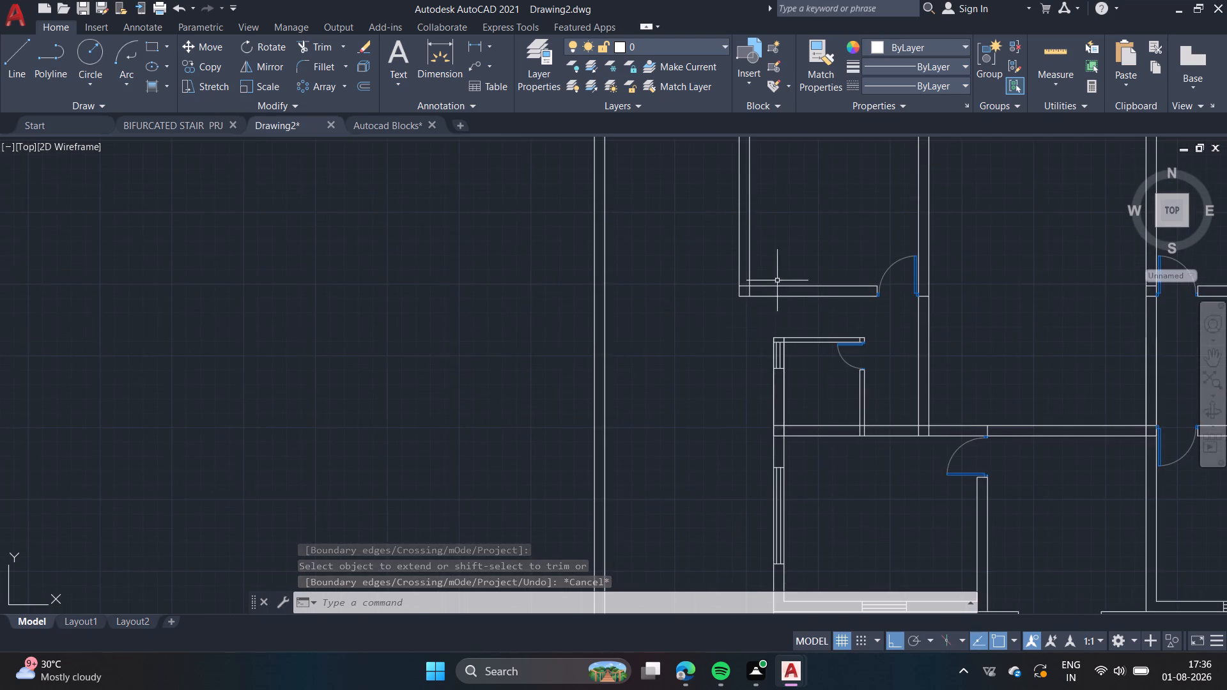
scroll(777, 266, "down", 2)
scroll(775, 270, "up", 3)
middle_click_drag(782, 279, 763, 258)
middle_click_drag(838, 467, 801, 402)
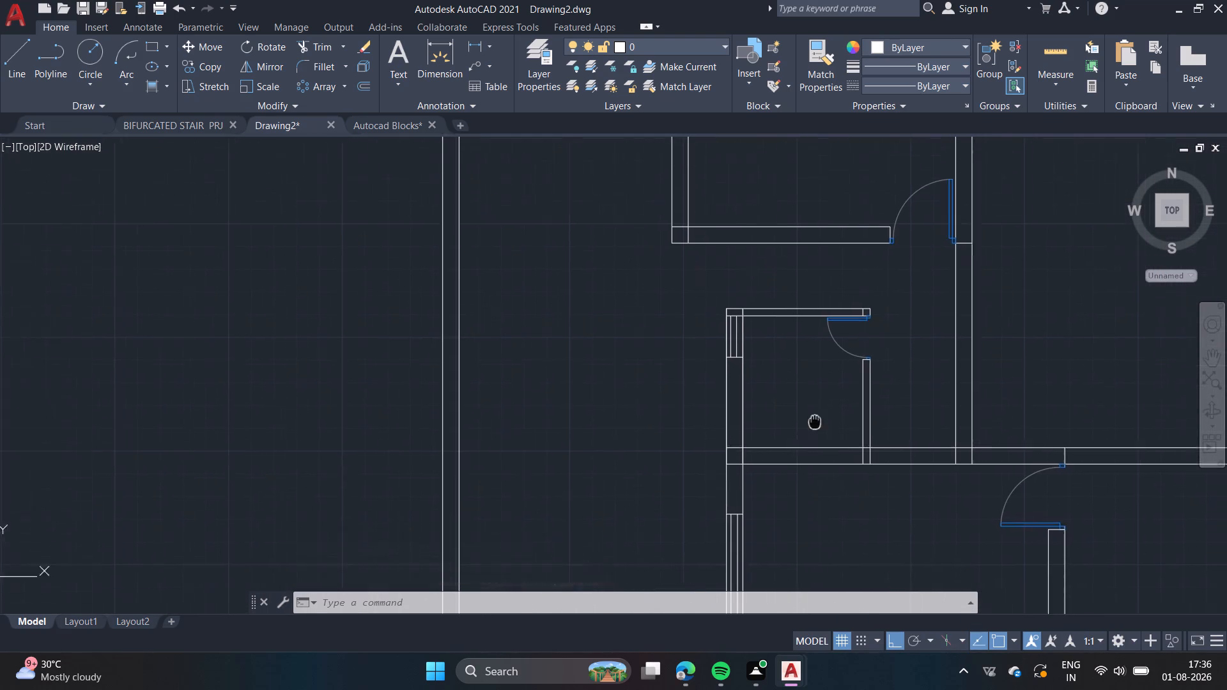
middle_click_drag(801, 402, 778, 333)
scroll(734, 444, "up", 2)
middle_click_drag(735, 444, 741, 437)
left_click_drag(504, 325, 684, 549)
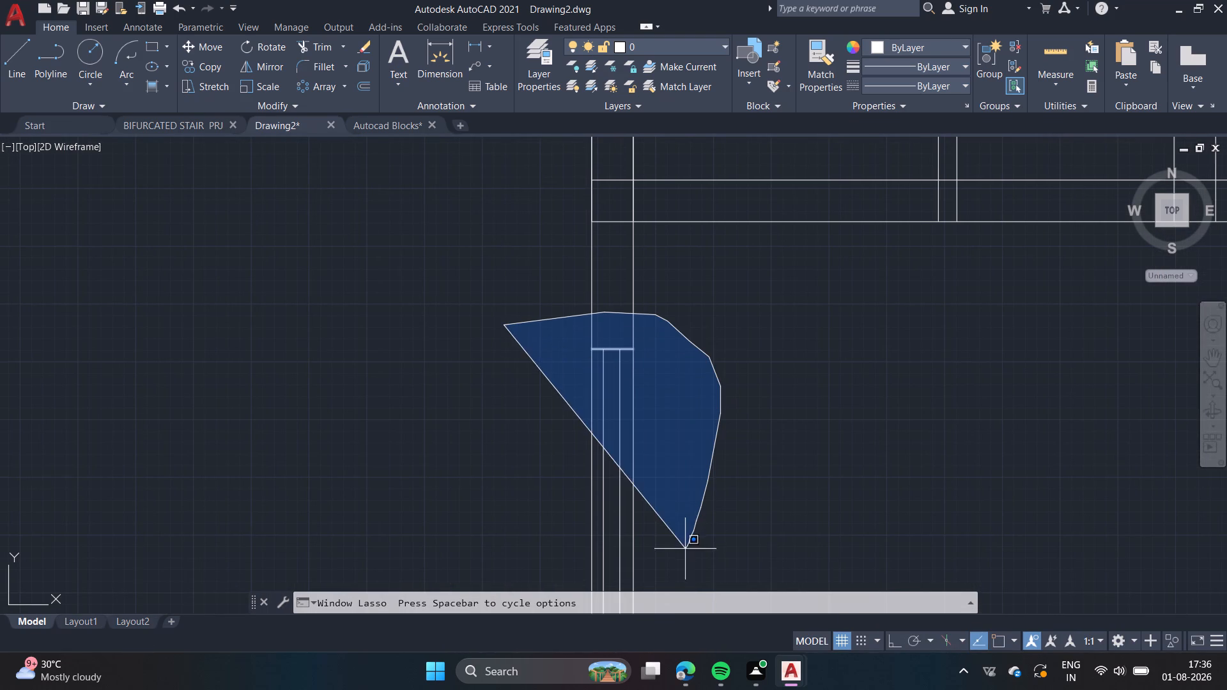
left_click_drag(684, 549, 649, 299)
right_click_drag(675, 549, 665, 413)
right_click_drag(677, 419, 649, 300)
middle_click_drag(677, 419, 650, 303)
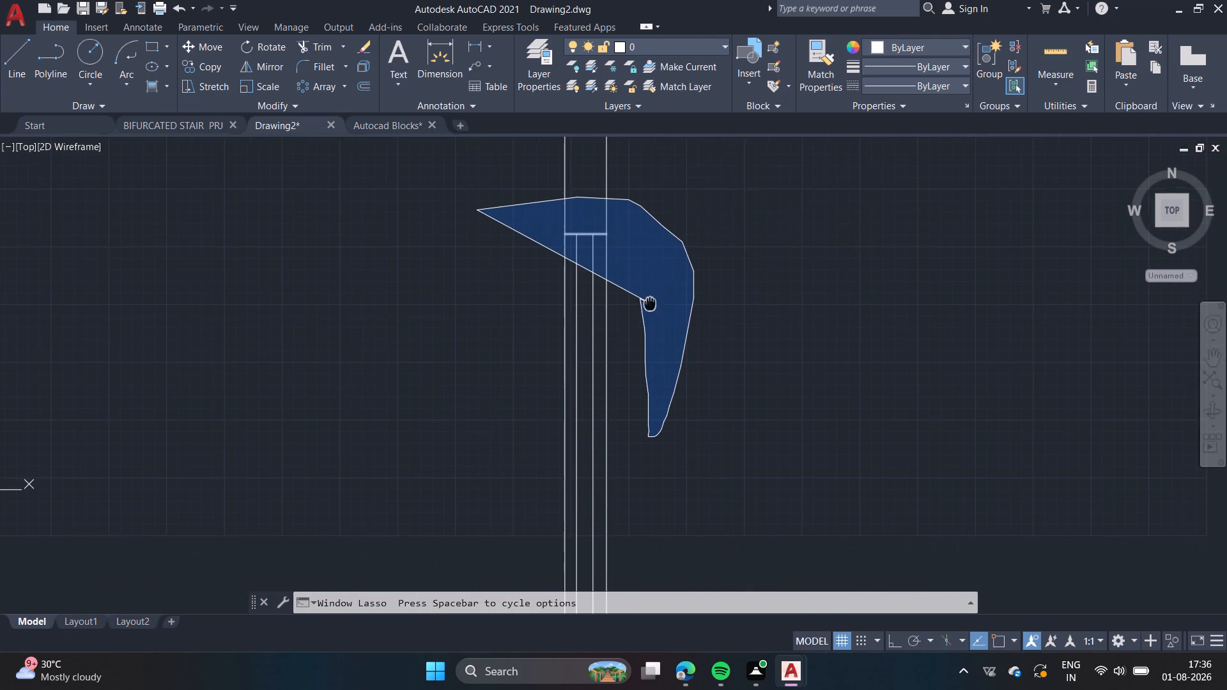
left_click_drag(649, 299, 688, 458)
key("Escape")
Copy the front-left room's complete left-wall window from its lower inner corner onto the left wall of the larger room above the small room.
left_click_drag(485, 172, 667, 233)
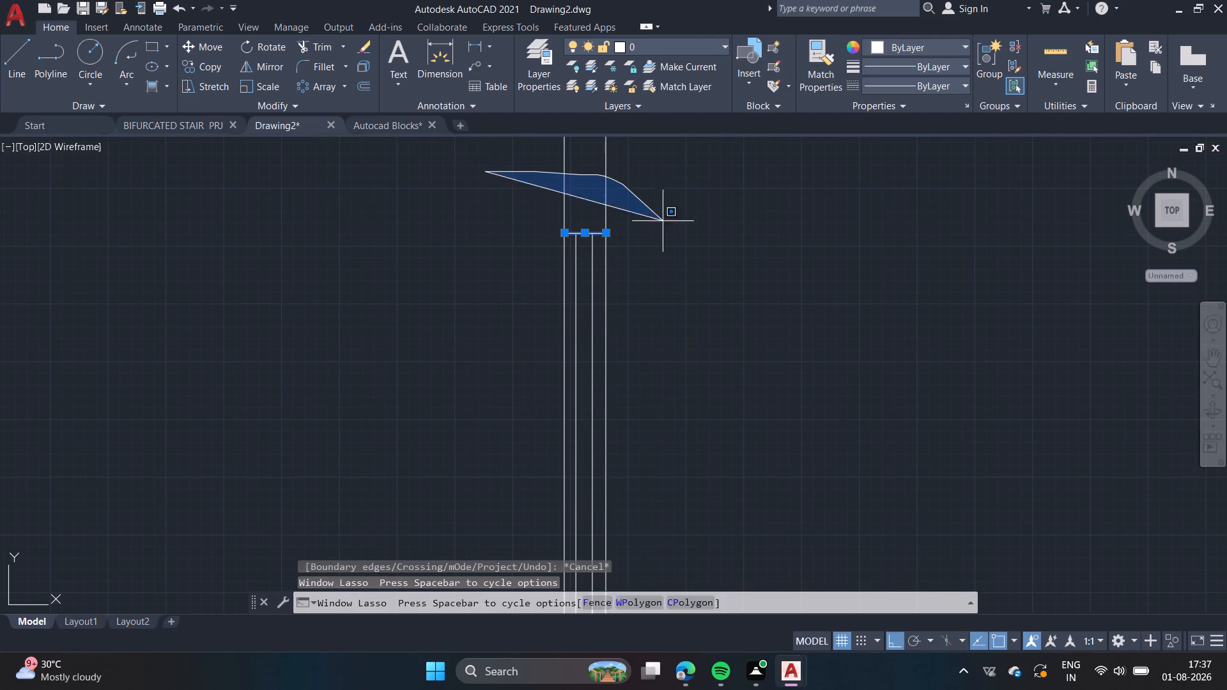
left_click_drag(667, 233, 670, 548)
middle_click_drag(670, 548, 663, 309)
scroll(645, 286, "down", 1)
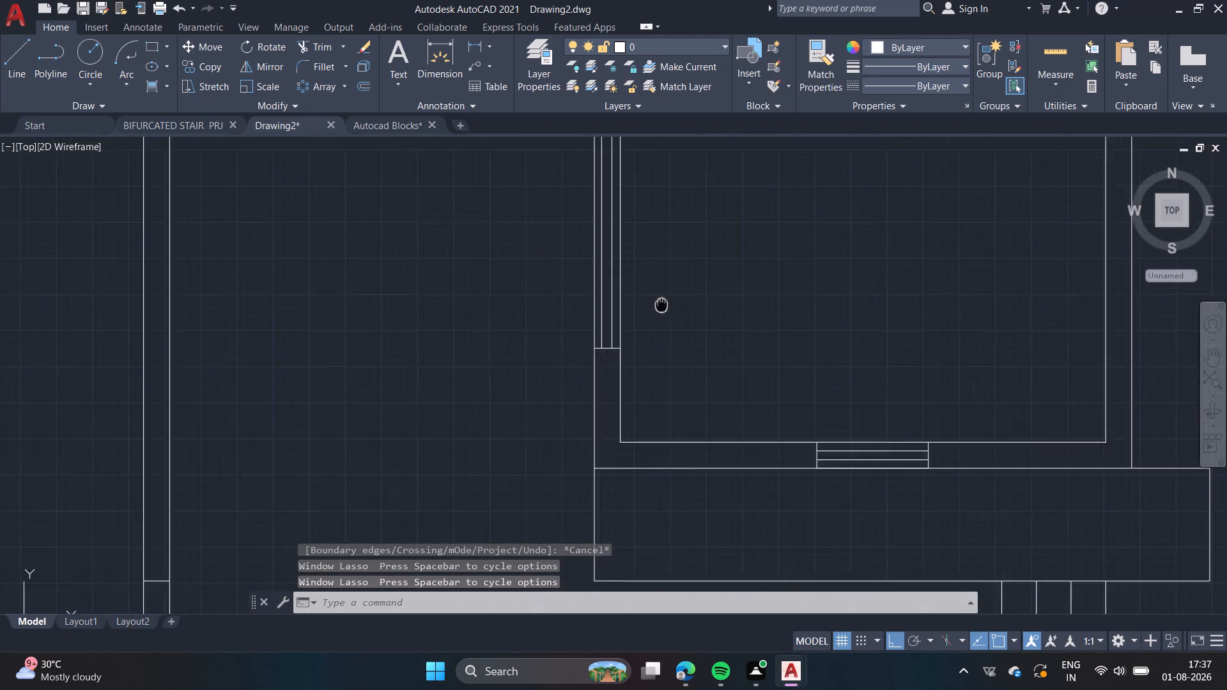
scroll(663, 309, "down", 1)
middle_click_drag(663, 309, 670, 326)
left_click_drag(587, 176, 602, 401)
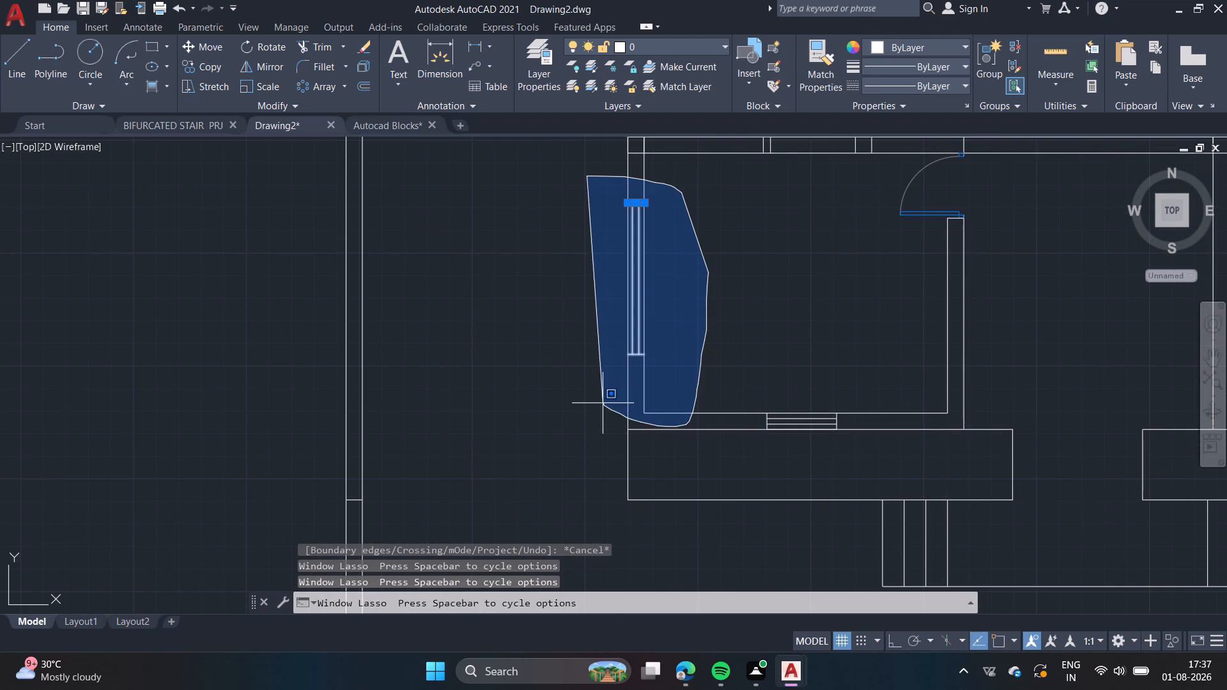
left_click_drag(602, 401, 582, 355)
right_click(675, 250)
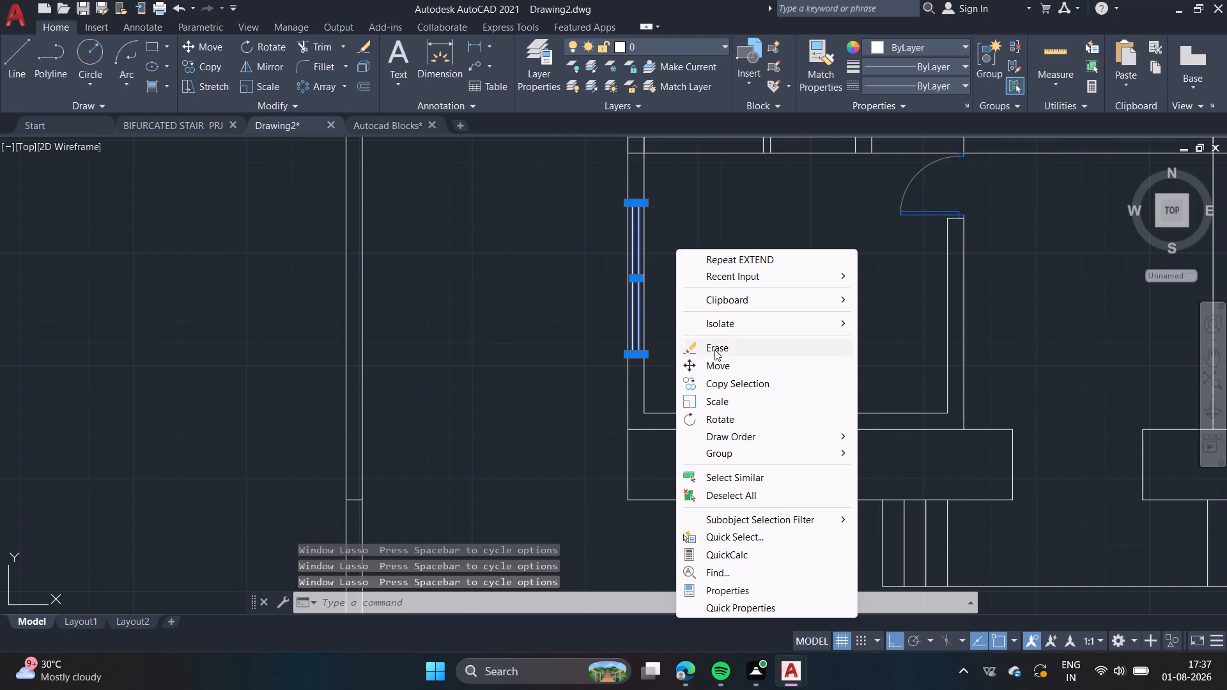
left_click(716, 381)
left_click(642, 358)
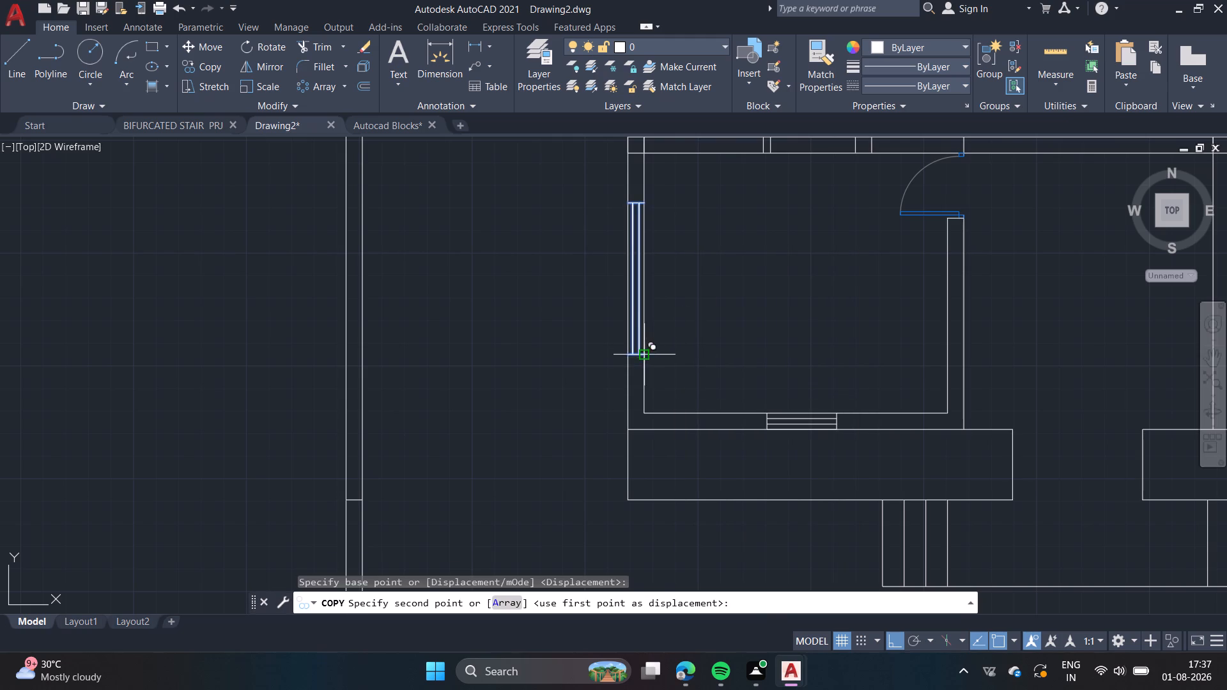
middle_click_drag(560, 231, 586, 468)
scroll(559, 231, "down", 1)
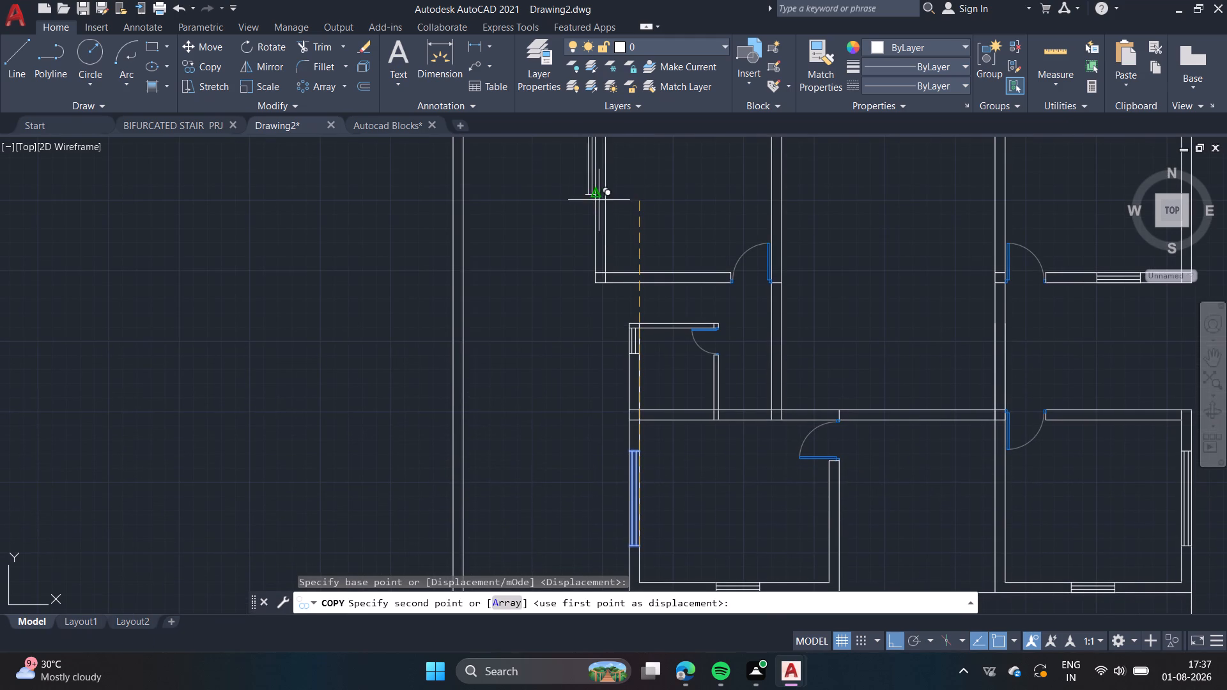
left_click(607, 208)
scroll(700, 264, "down", 1)
key("Escape")
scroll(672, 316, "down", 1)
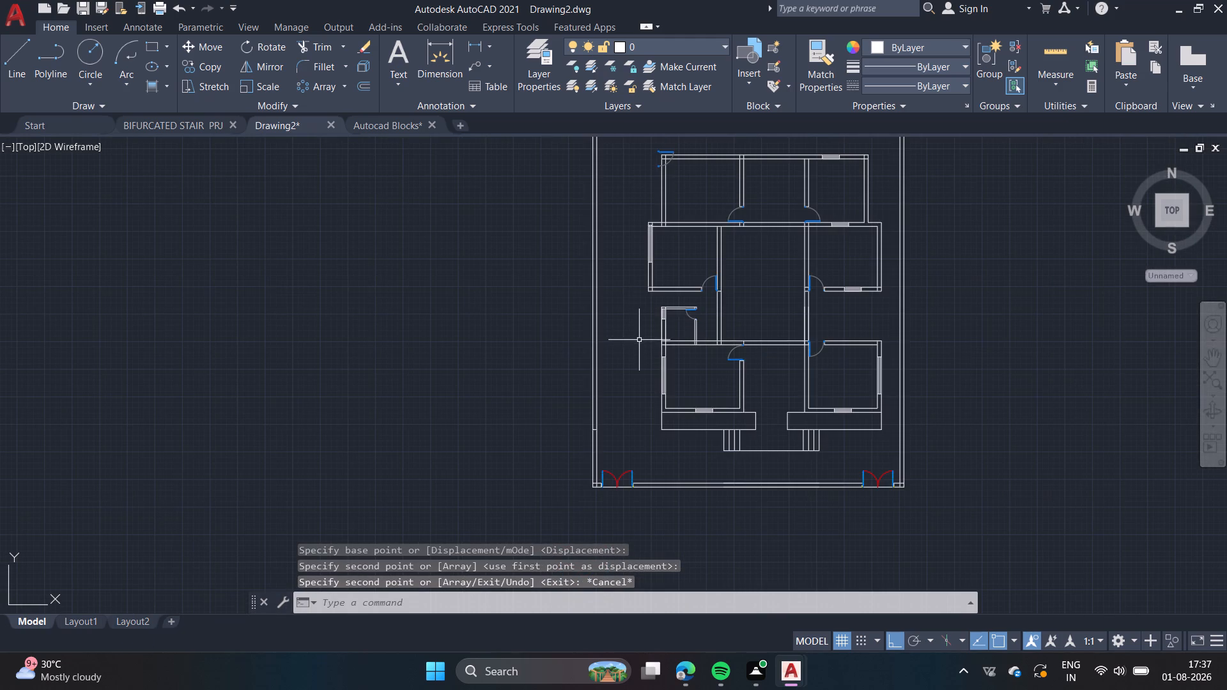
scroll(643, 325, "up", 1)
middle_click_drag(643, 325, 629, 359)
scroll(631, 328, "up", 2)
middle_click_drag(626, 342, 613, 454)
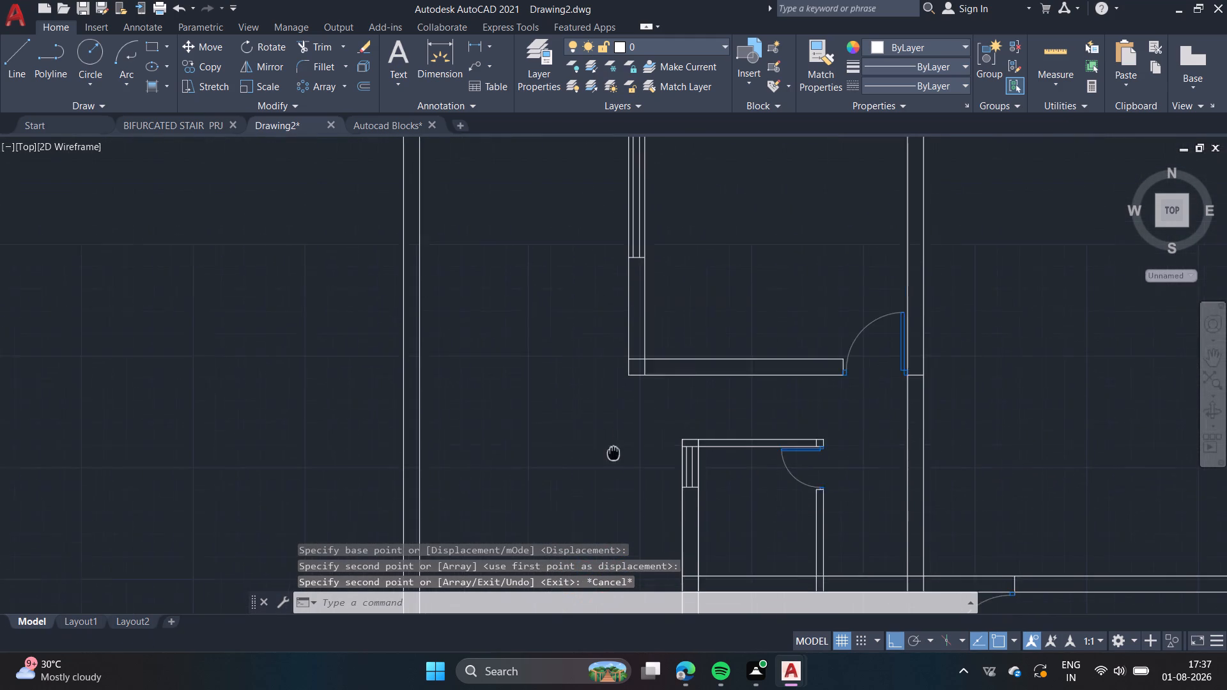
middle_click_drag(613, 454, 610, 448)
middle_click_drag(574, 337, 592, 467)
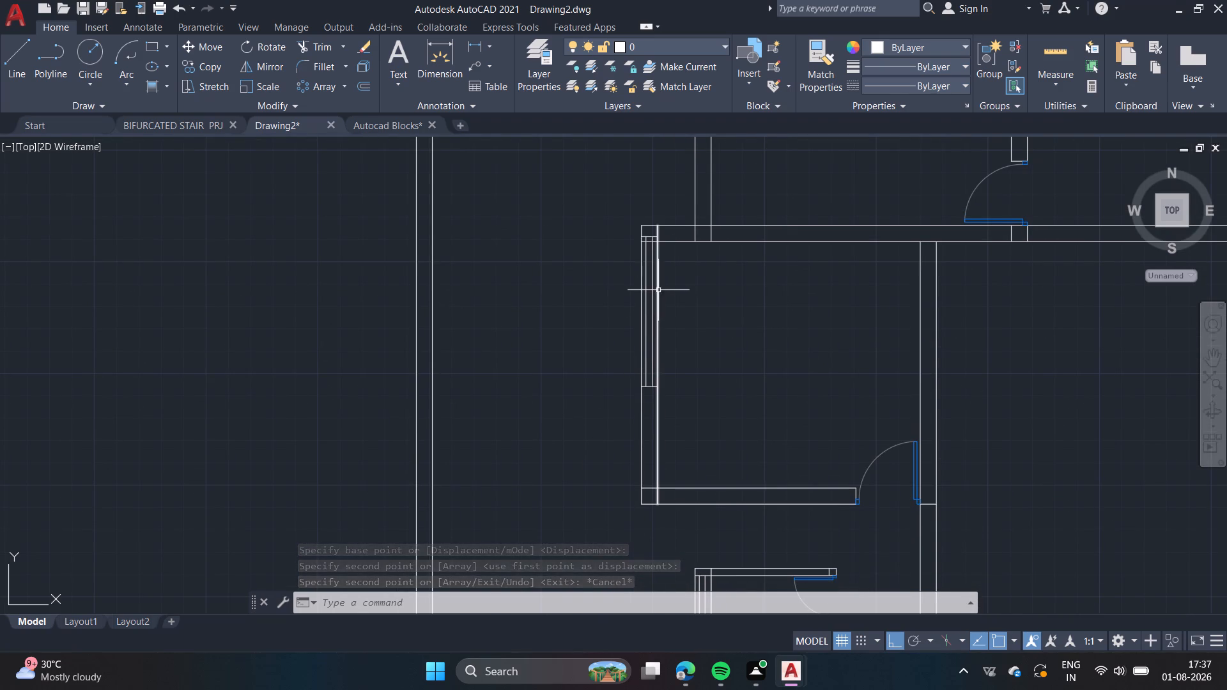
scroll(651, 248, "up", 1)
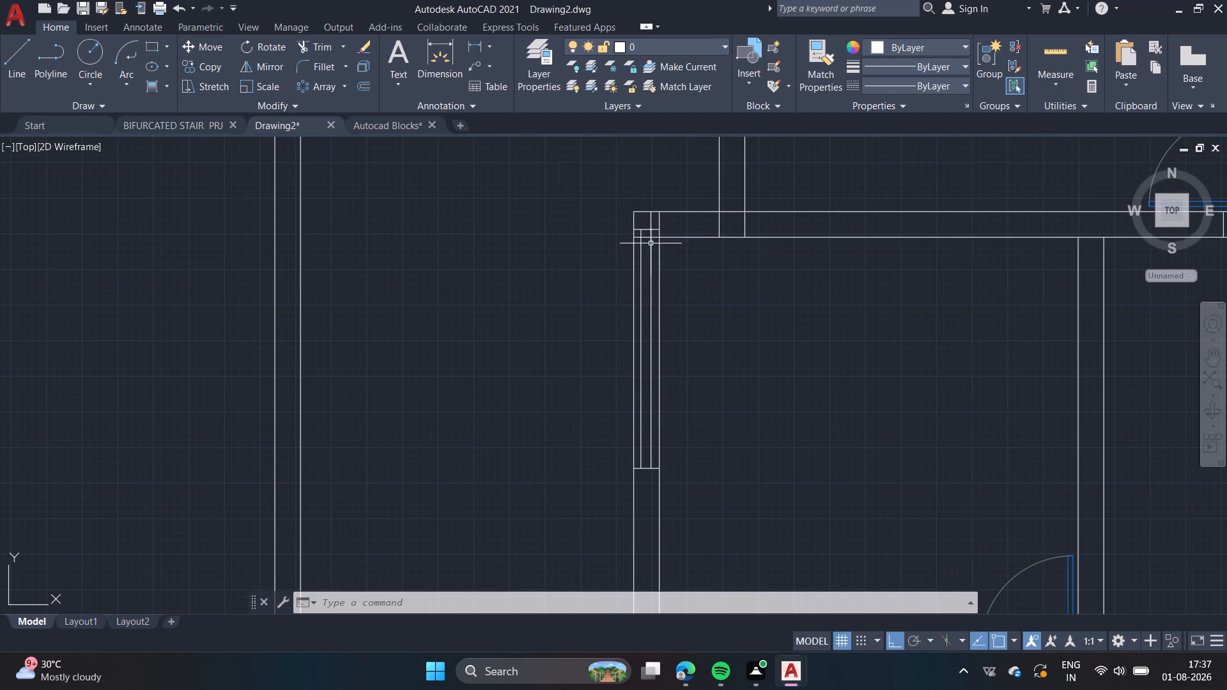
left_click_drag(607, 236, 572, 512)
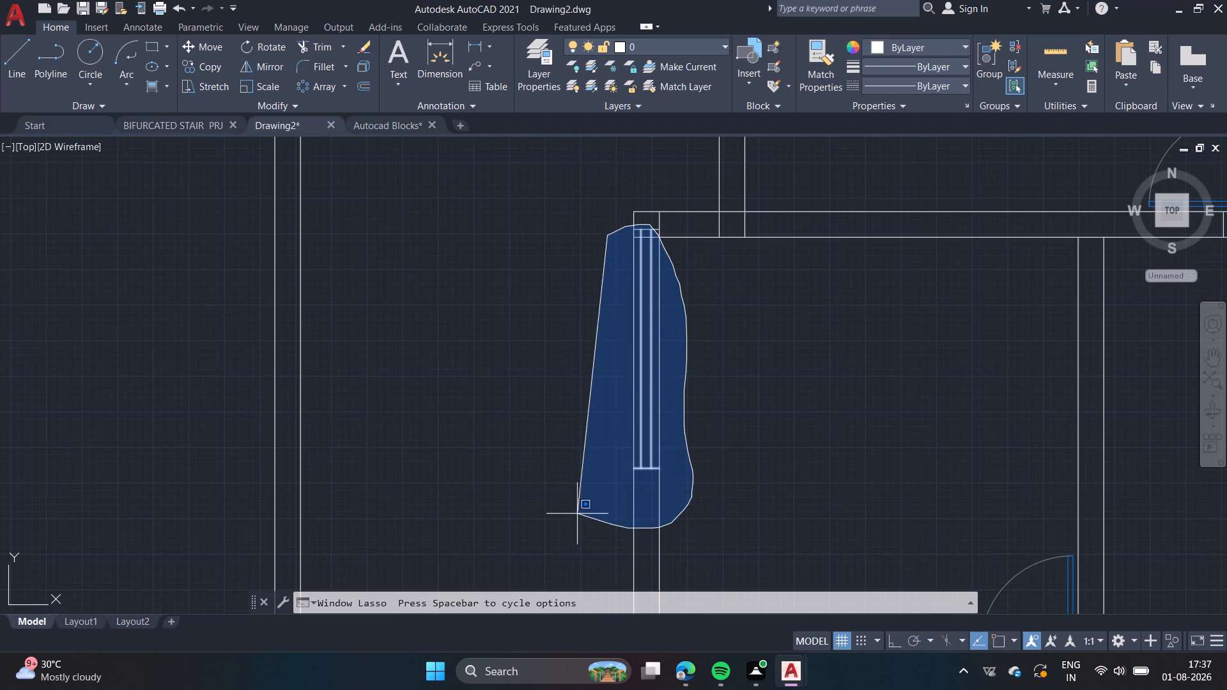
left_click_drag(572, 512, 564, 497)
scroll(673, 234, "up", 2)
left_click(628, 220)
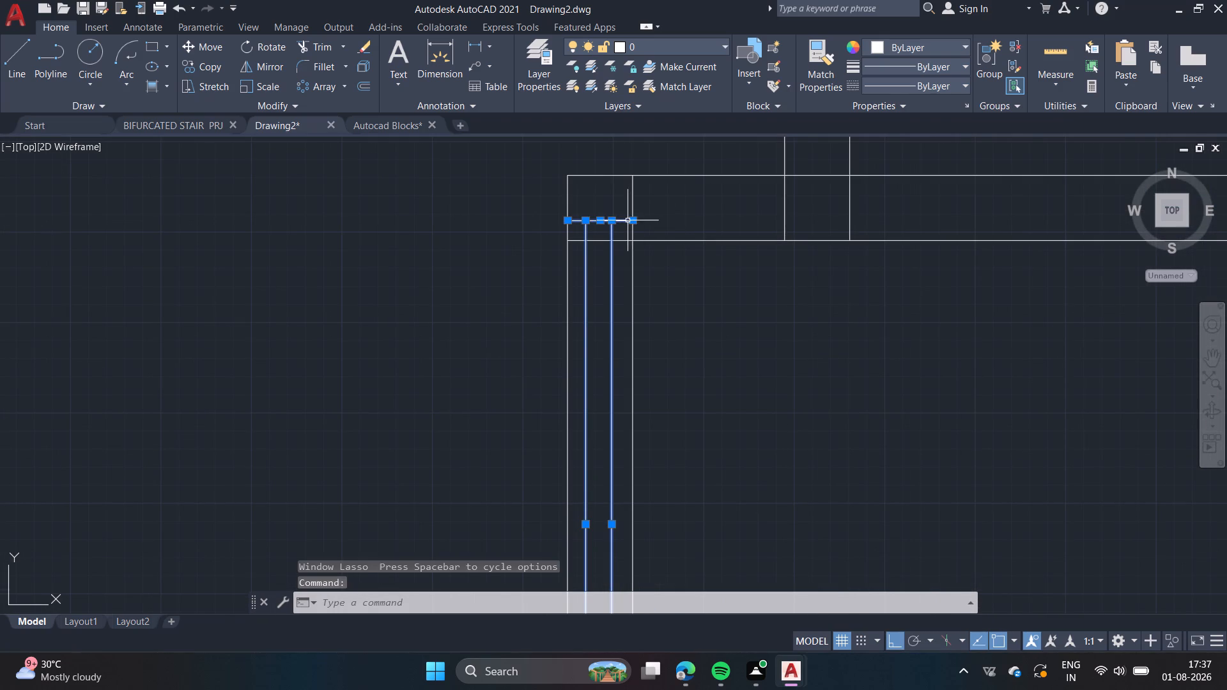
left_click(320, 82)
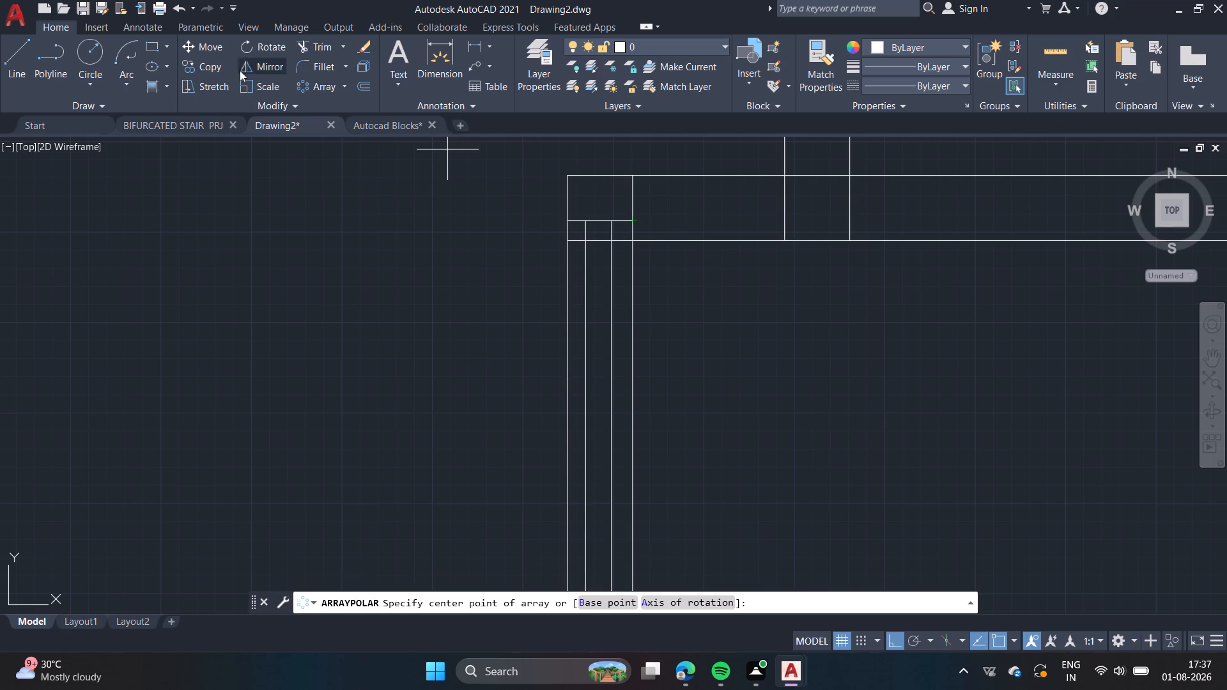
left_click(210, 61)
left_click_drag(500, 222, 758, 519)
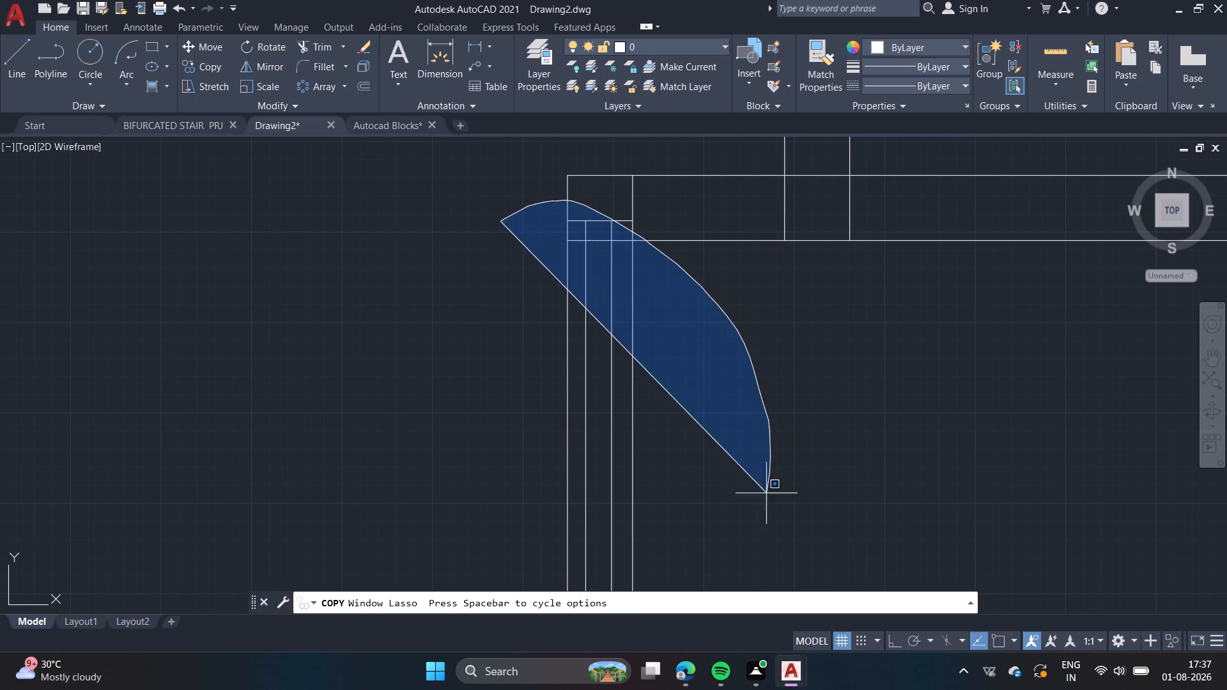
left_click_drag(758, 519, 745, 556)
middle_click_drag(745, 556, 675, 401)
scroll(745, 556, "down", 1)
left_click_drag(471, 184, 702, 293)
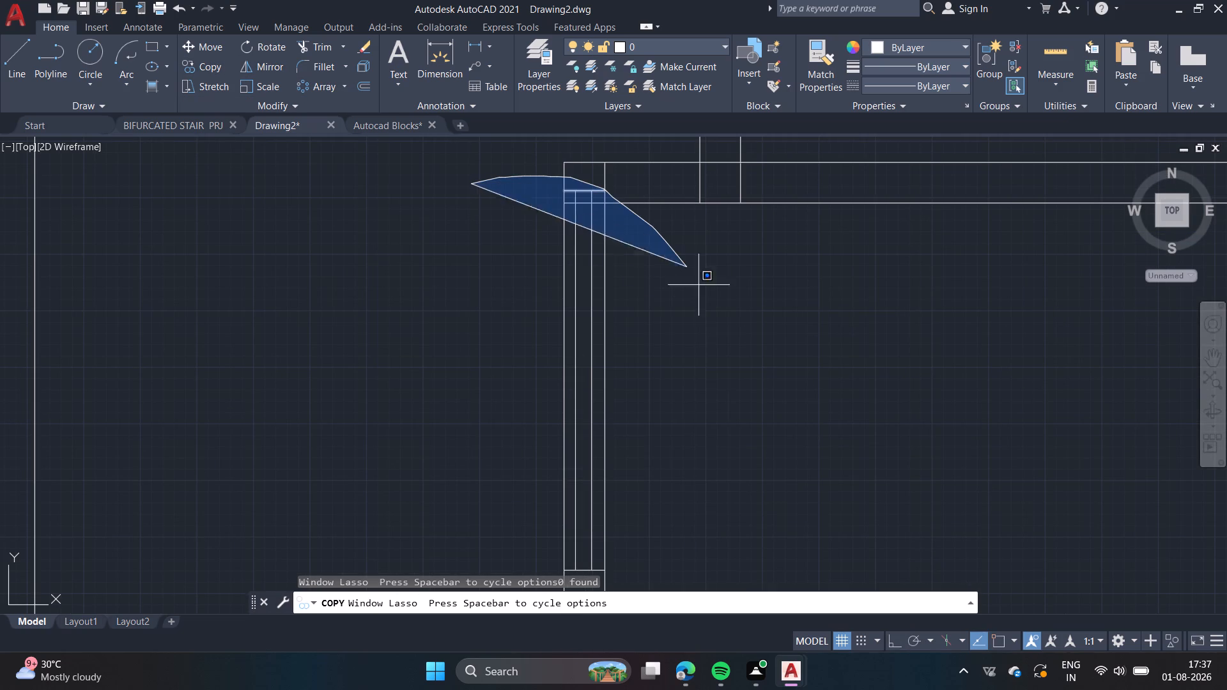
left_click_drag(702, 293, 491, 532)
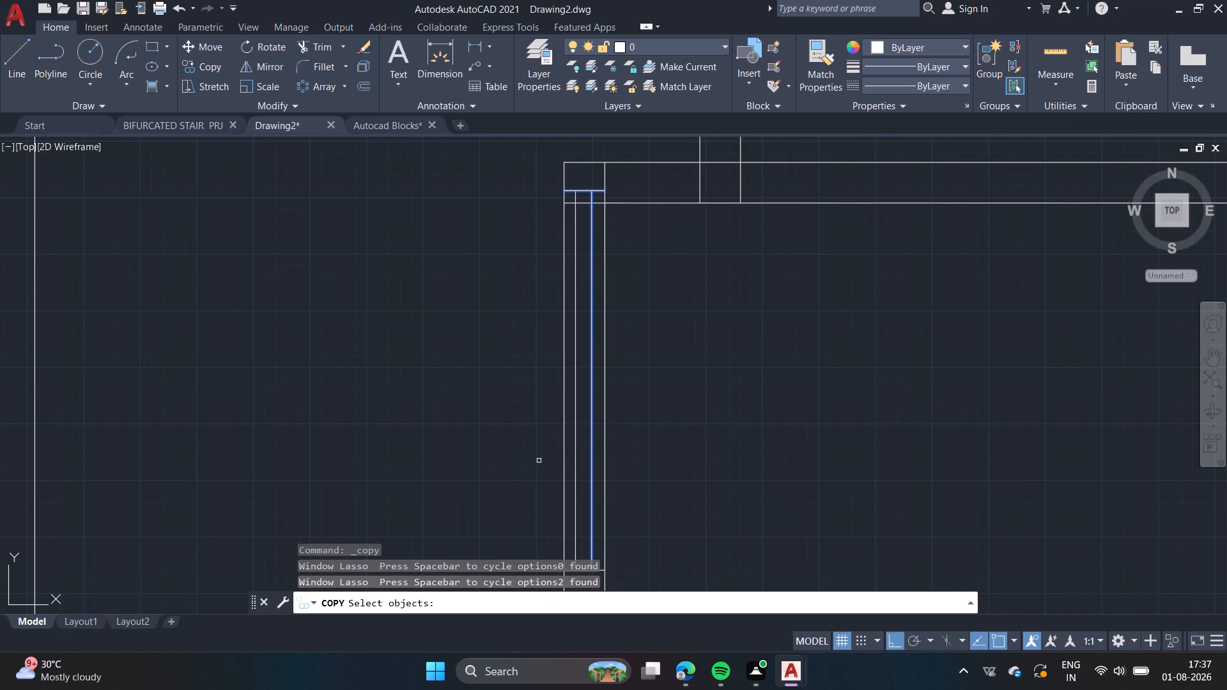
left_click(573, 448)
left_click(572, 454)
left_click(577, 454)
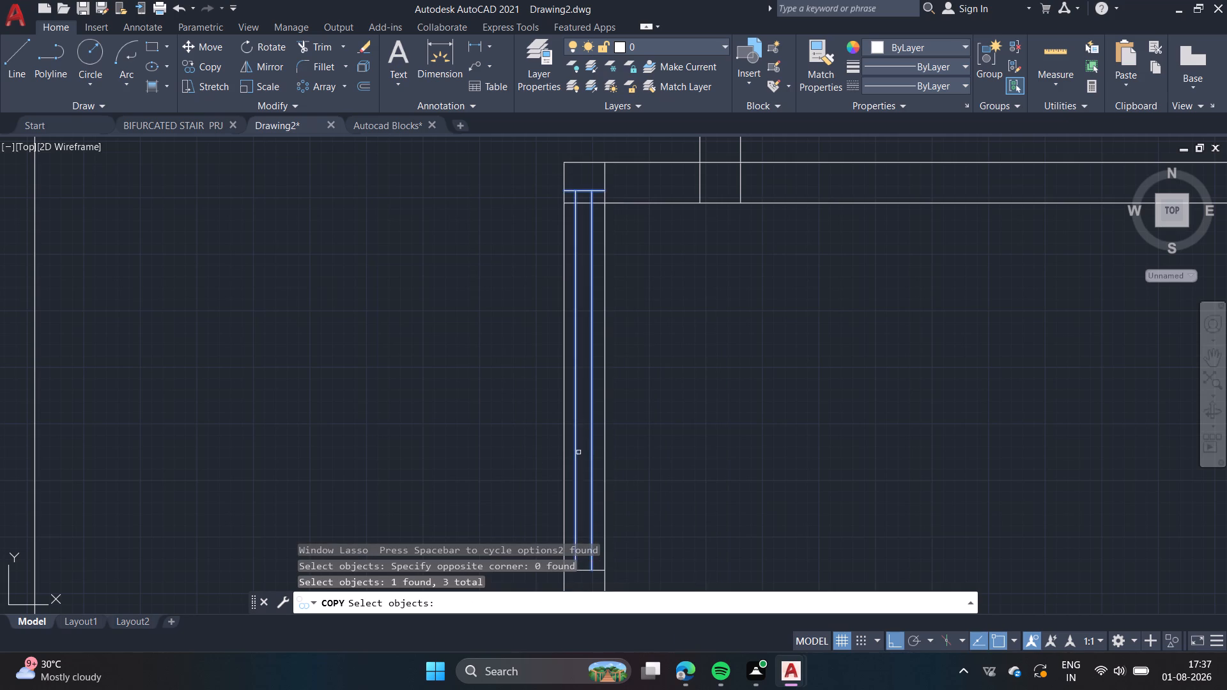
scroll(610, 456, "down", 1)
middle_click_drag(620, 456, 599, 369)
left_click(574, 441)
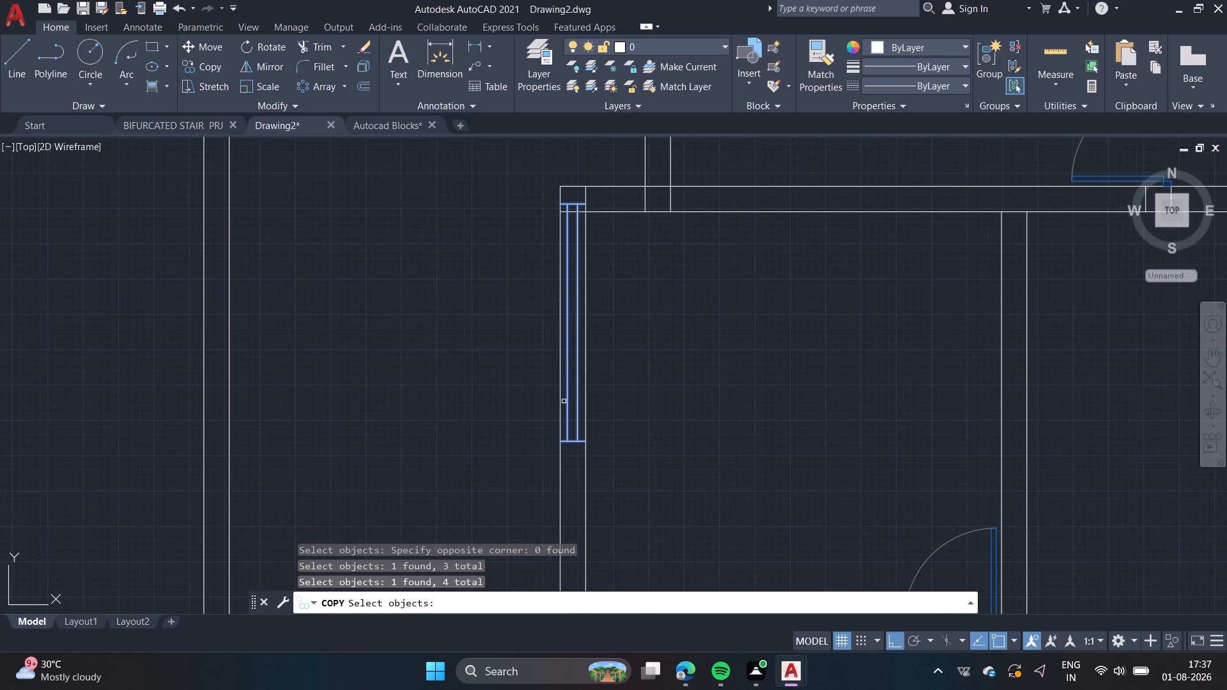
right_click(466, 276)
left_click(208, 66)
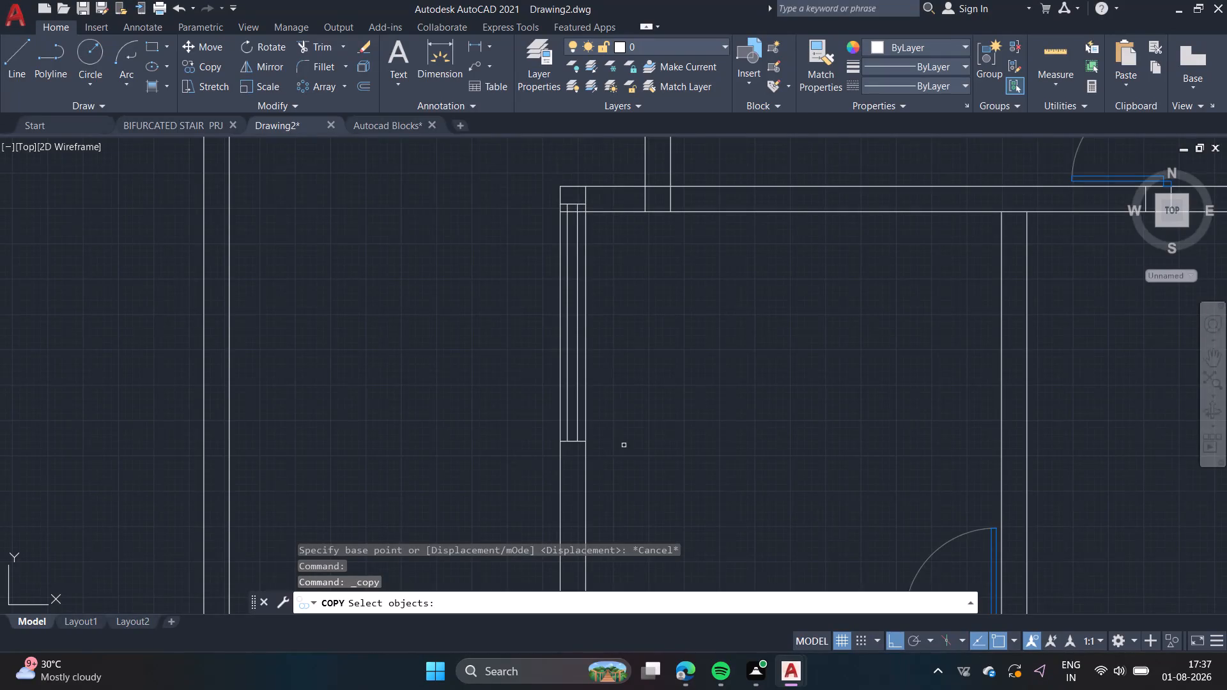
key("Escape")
Move the middle-left room's left-wall window down along the wall from its lower inner corner, clear of the room's top wall.
left_click_drag(451, 194, 557, 184)
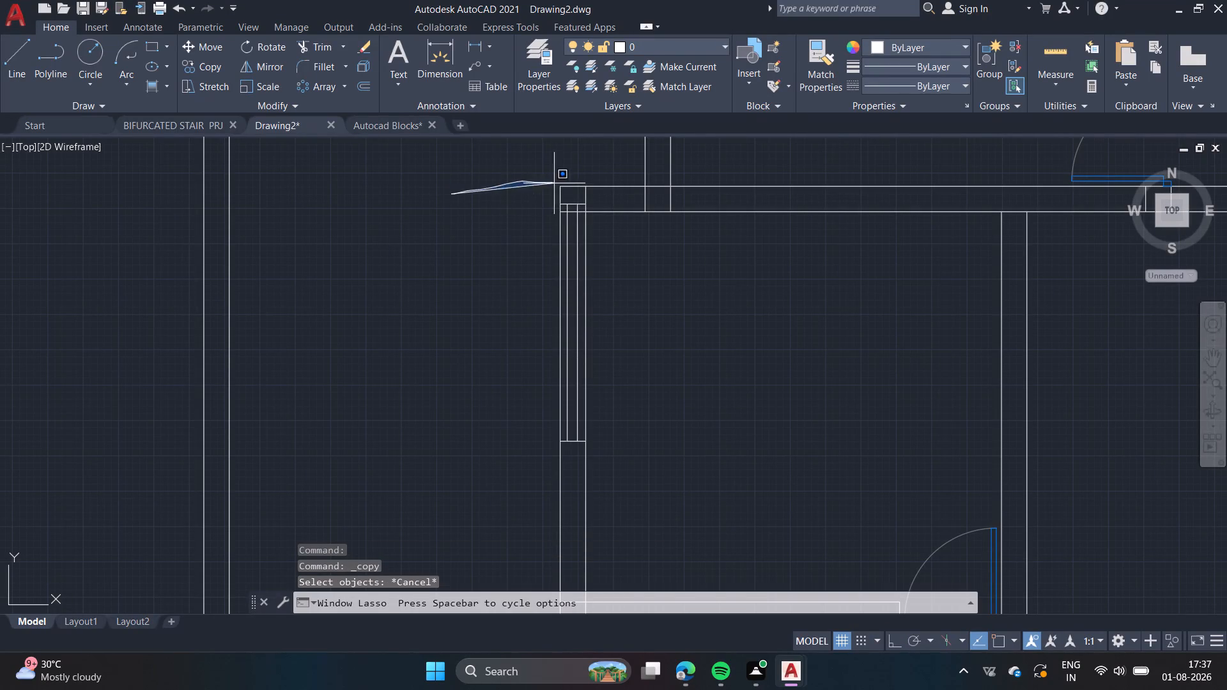
left_click_drag(557, 184, 419, 480)
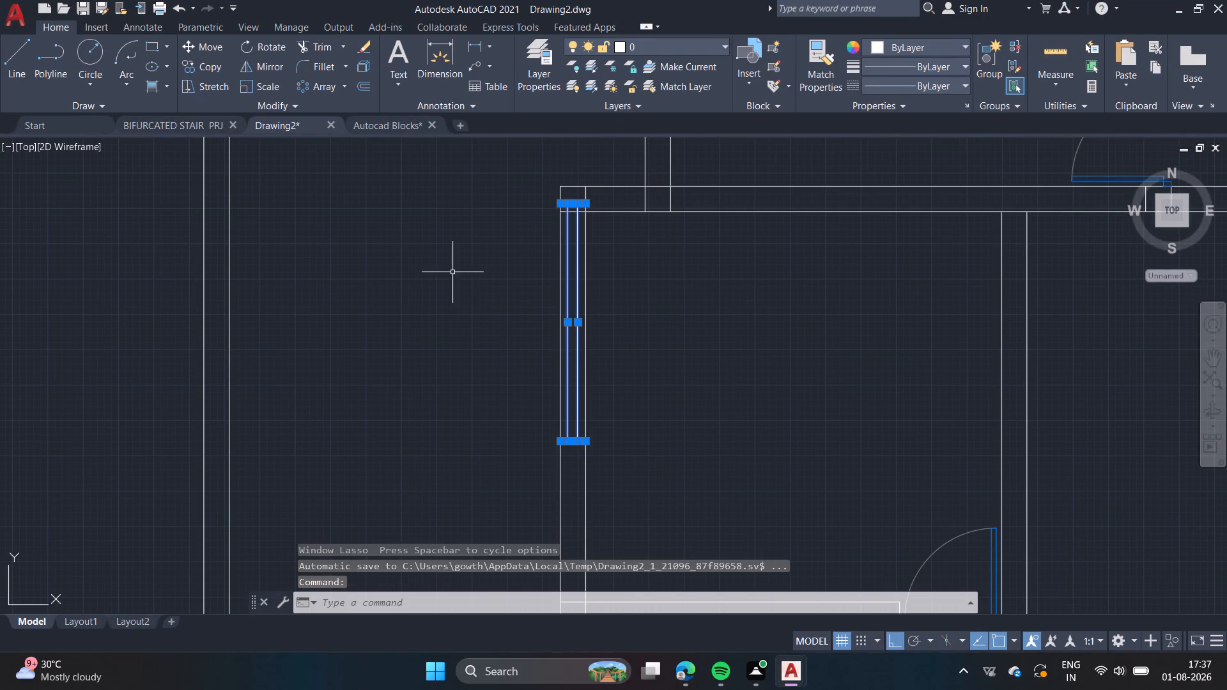
left_click(204, 49)
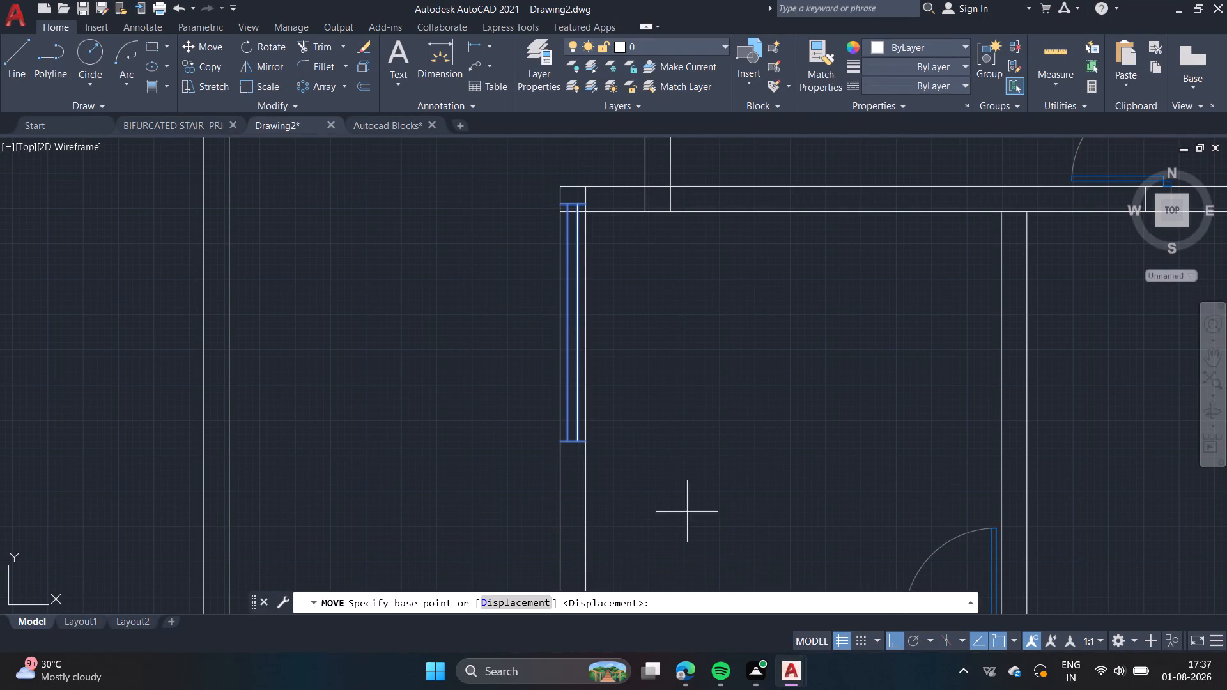
left_click(585, 443)
scroll(596, 530, "down", 1)
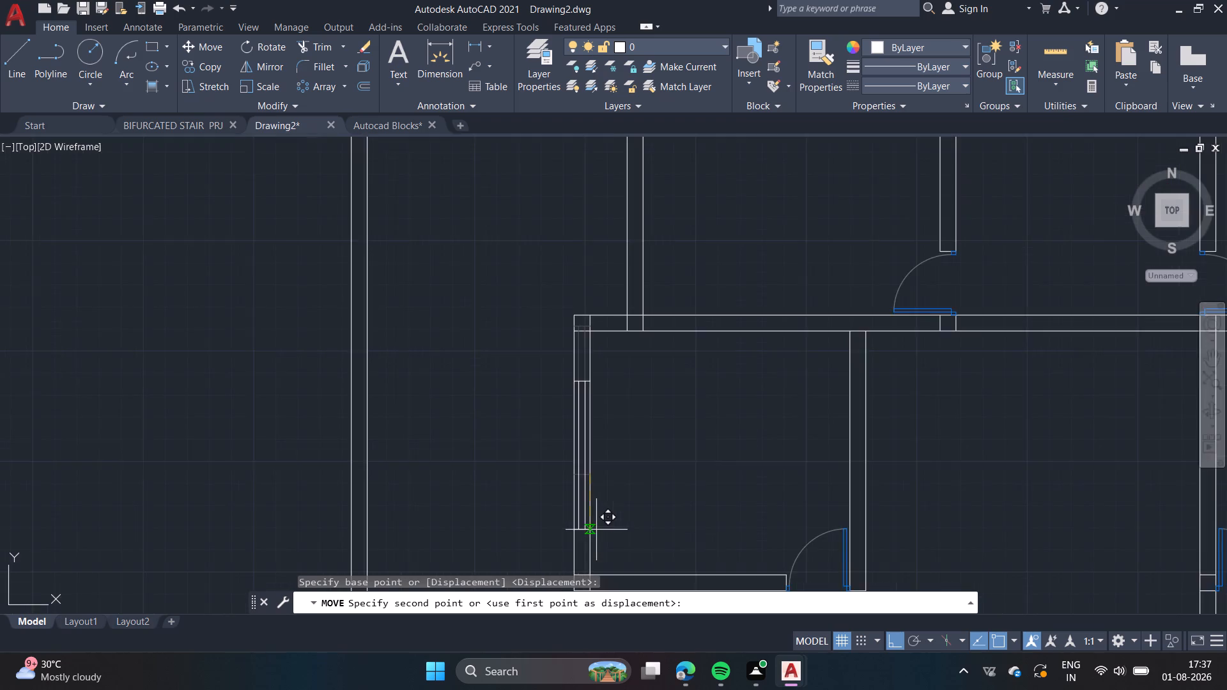
middle_click_drag(596, 530, 553, 448)
left_click(546, 434)
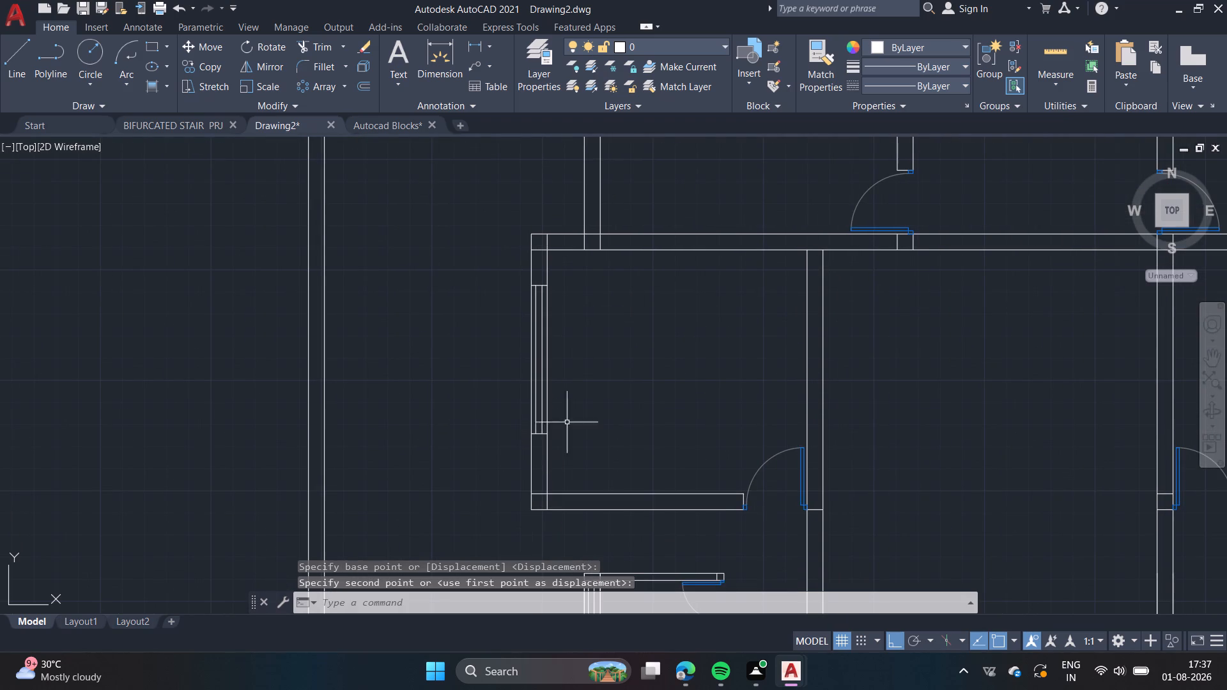
Copy the middle-left room's left-wall window horizontally across the plan onto the outer right wall of the middle-right room.
middle_click_drag(777, 392, 648, 381)
scroll(775, 393, "down", 1)
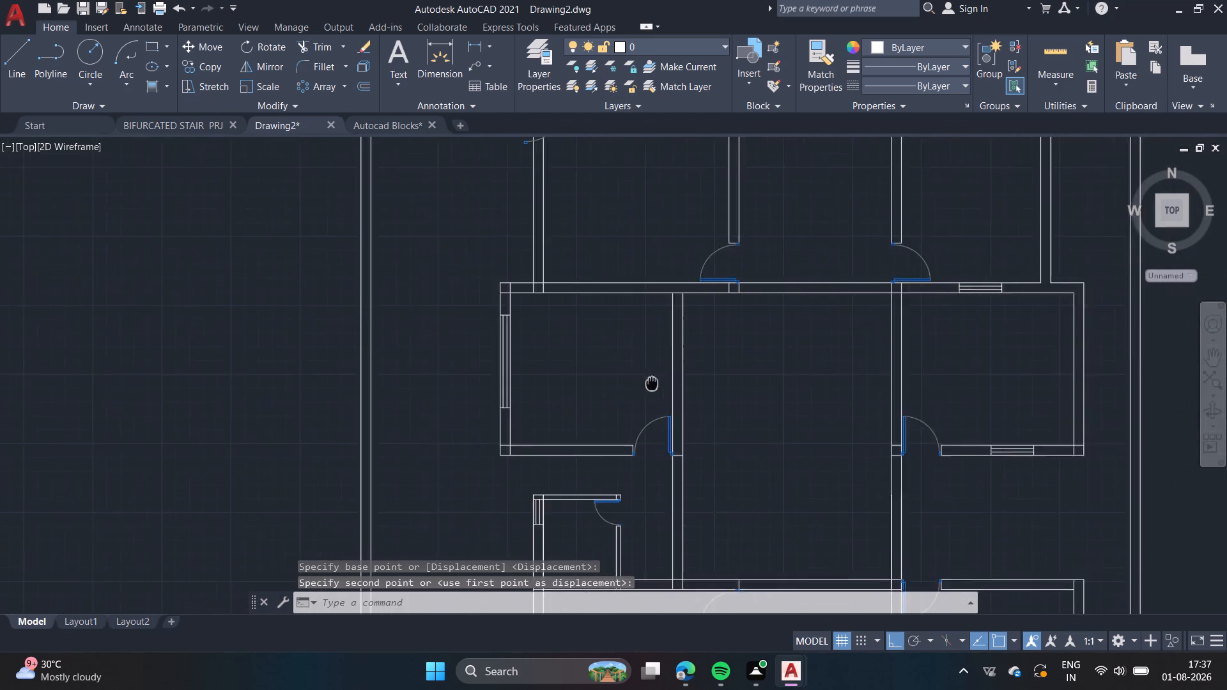
middle_click_drag(648, 381, 645, 381)
scroll(647, 381, "down", 1)
scroll(642, 397, "up", 1)
middle_click_drag(605, 395, 690, 388)
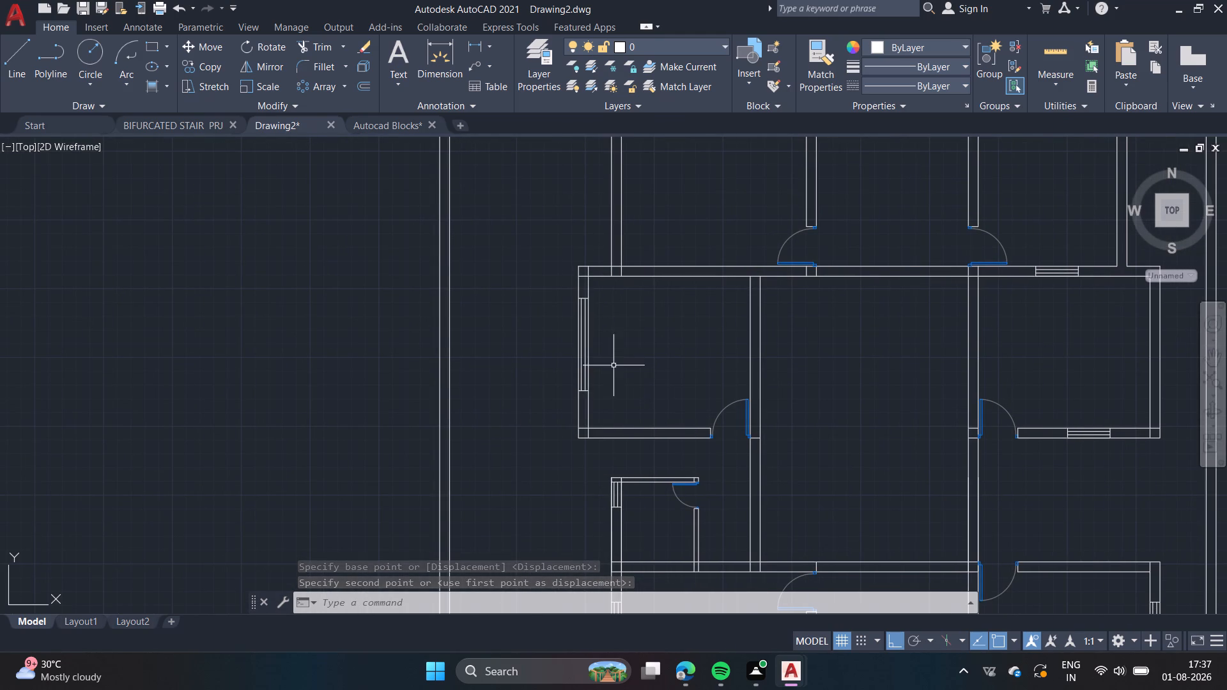
key("Escape")
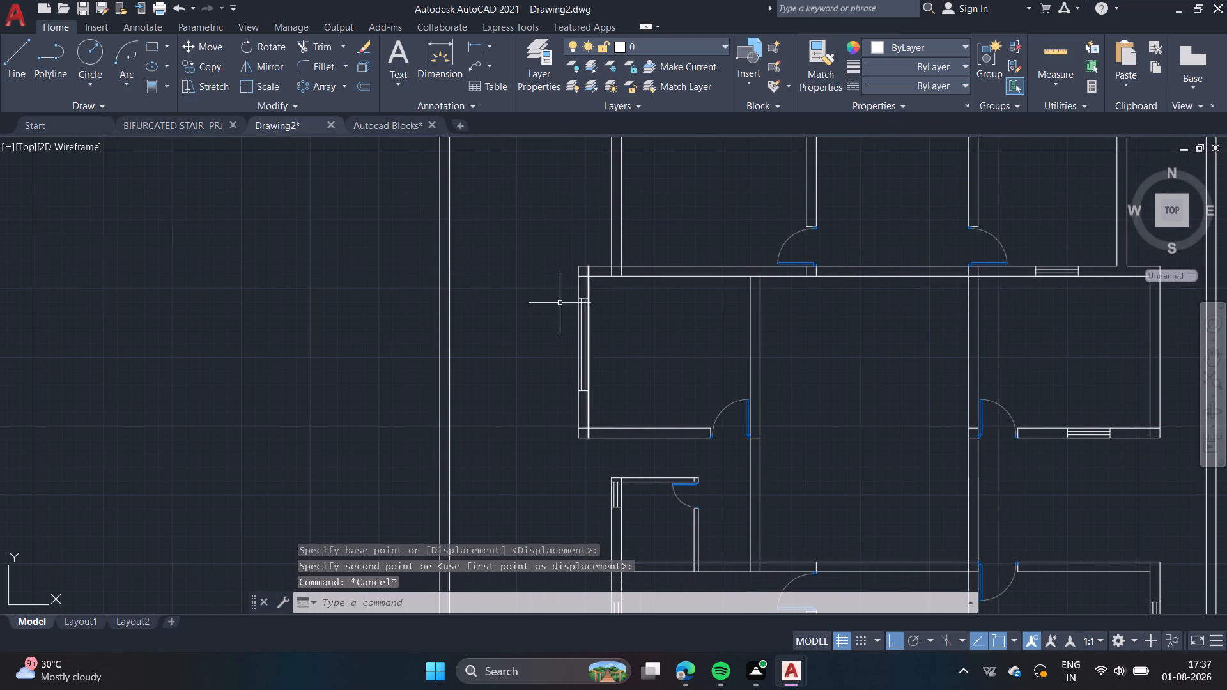
left_click_drag(555, 300, 560, 411)
scroll(590, 356, "up", 1)
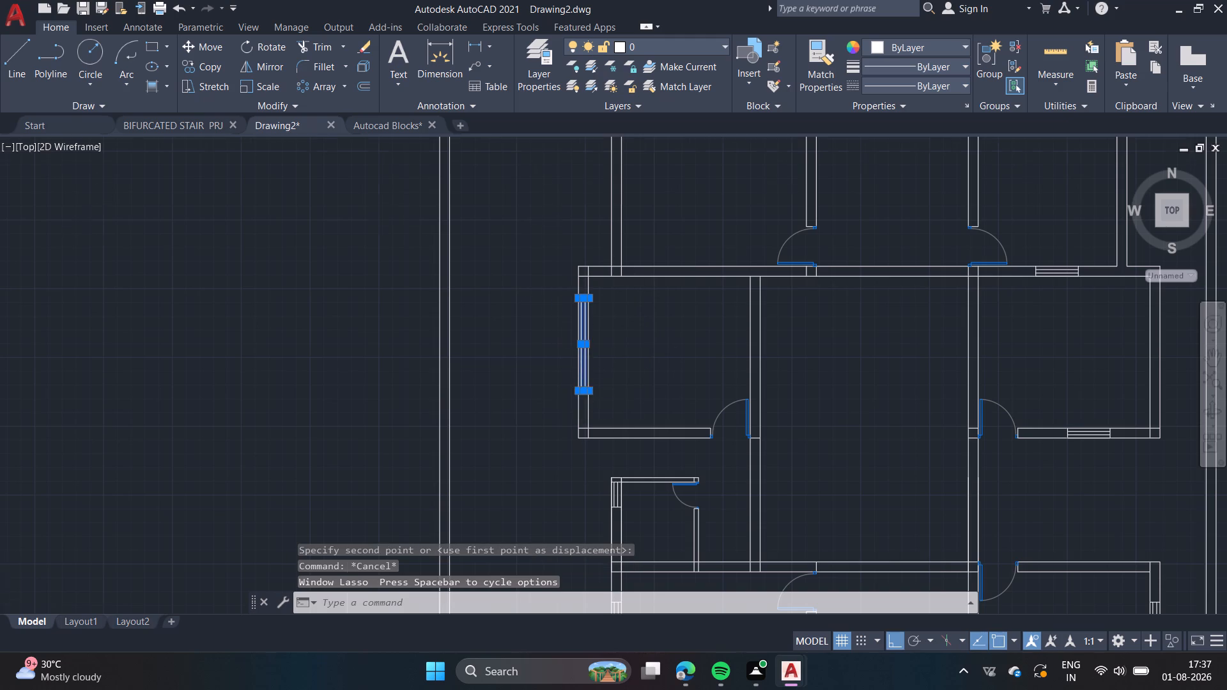
scroll(590, 356, "up", 1)
left_click(204, 68)
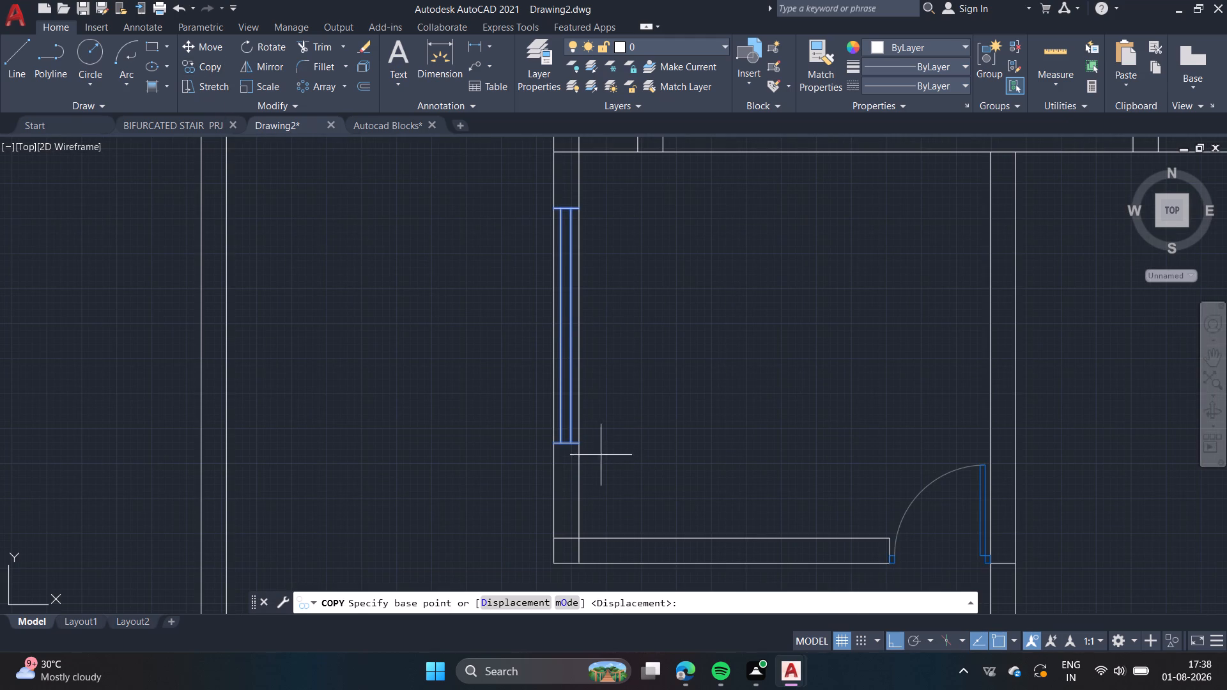
left_click(575, 445)
middle_click_drag(826, 434, 580, 429)
scroll(826, 434, "down", 2)
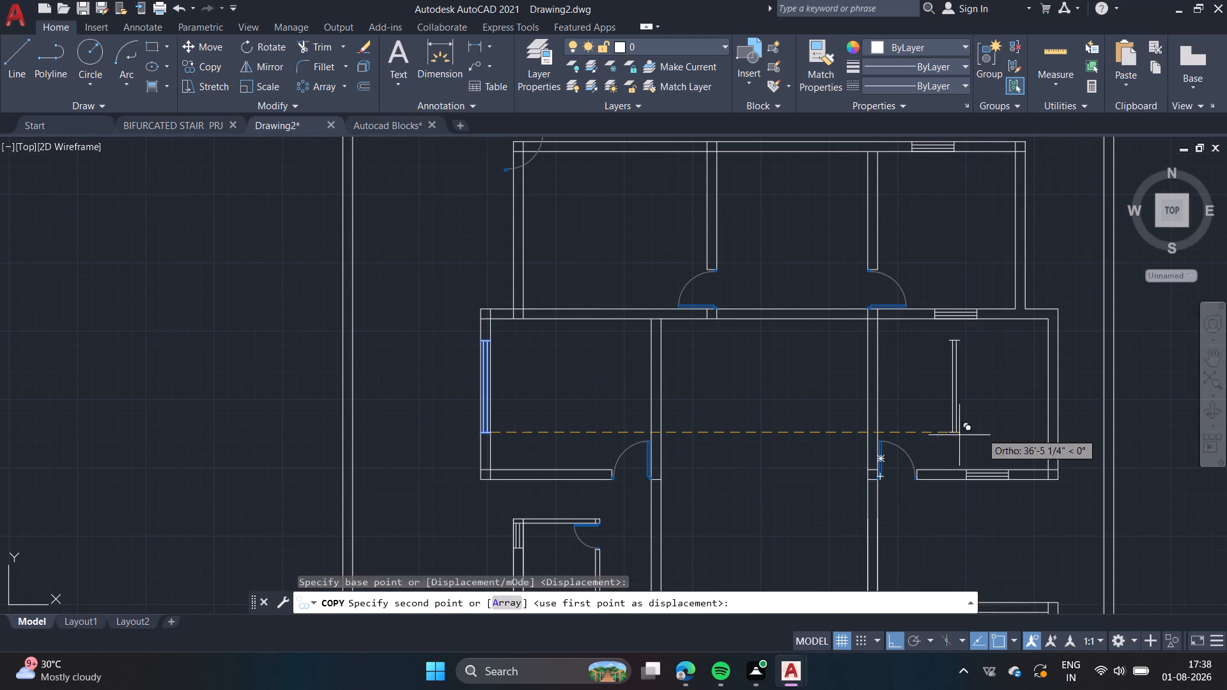
left_click(1057, 436)
key("Escape")
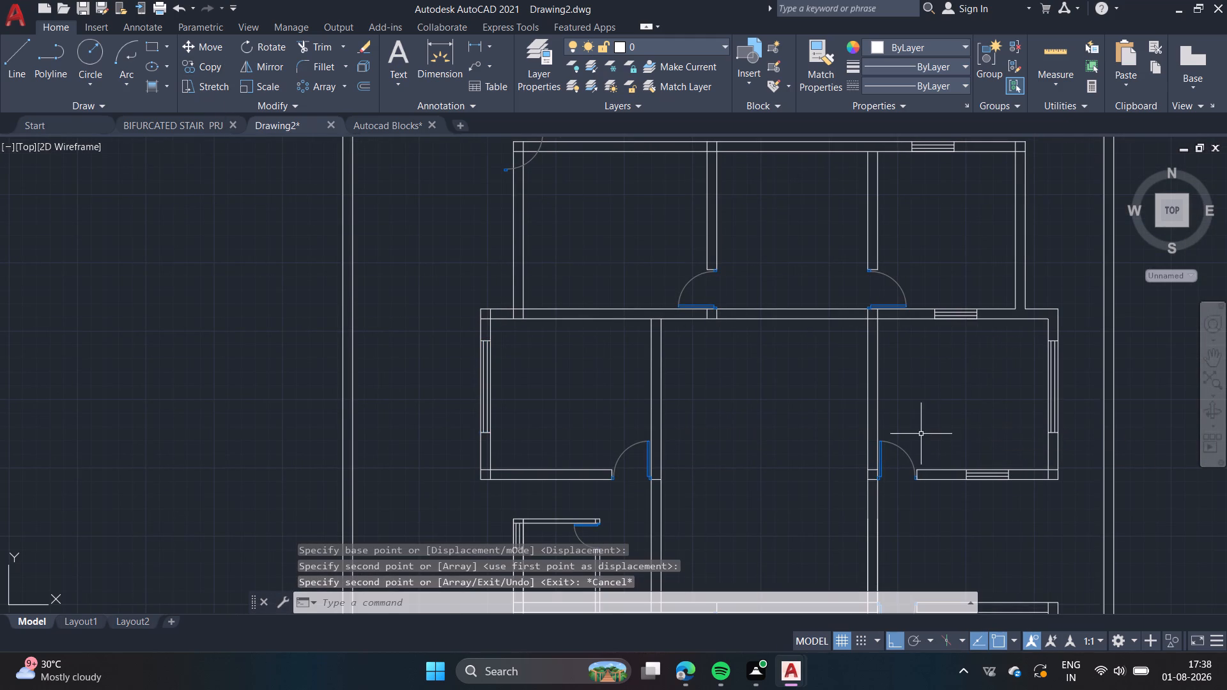
Draw two crossing diagonal lines in the wall between the two facing rear-room doors, joined by a short cross line at the right end.
middle_click_drag(756, 437, 764, 437)
scroll(761, 437, "down", 1)
middle_click(780, 436)
scroll(780, 436, "down", 1)
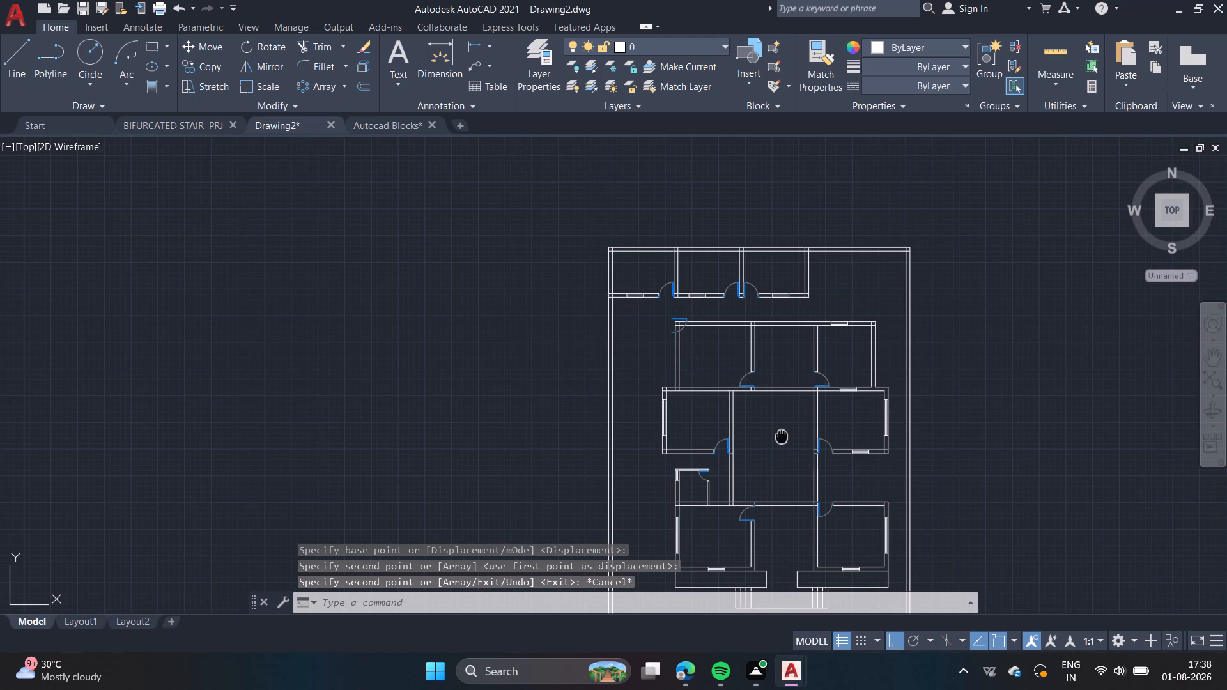
scroll(797, 451, "up", 1)
middle_click_drag(797, 451, 798, 457)
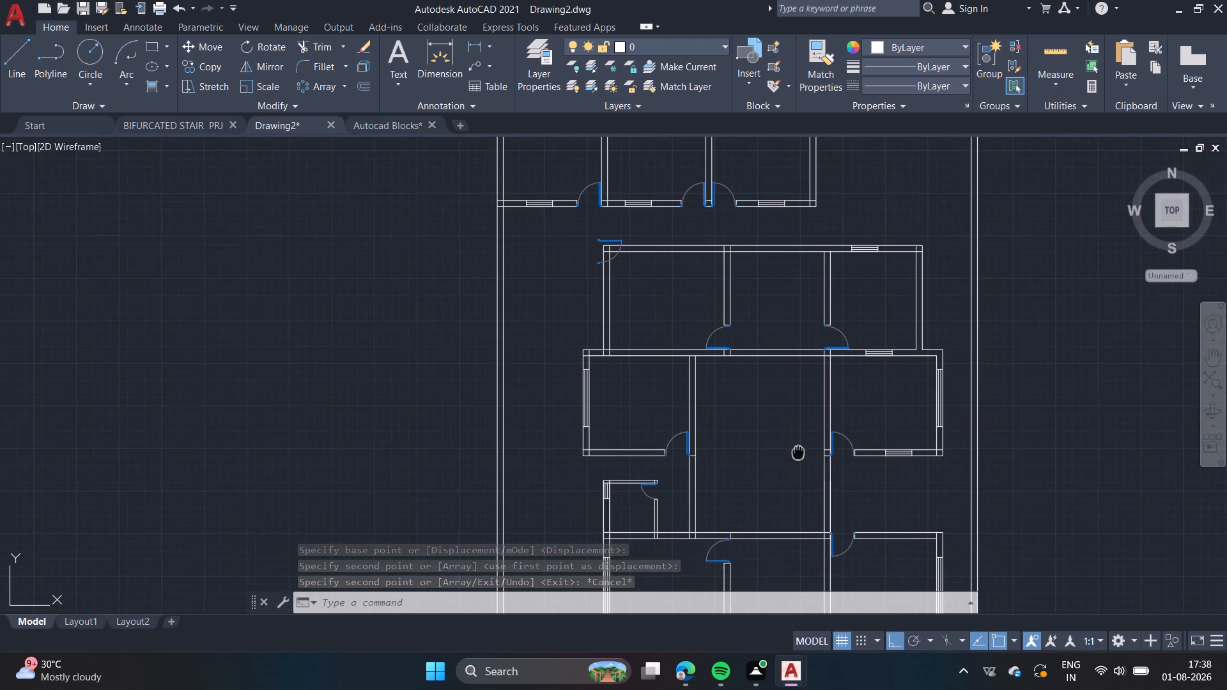
middle_click_drag(798, 457, 824, 464)
scroll(800, 462, "down", 1)
scroll(796, 461, "up", 1)
middle_click_drag(796, 461, 809, 487)
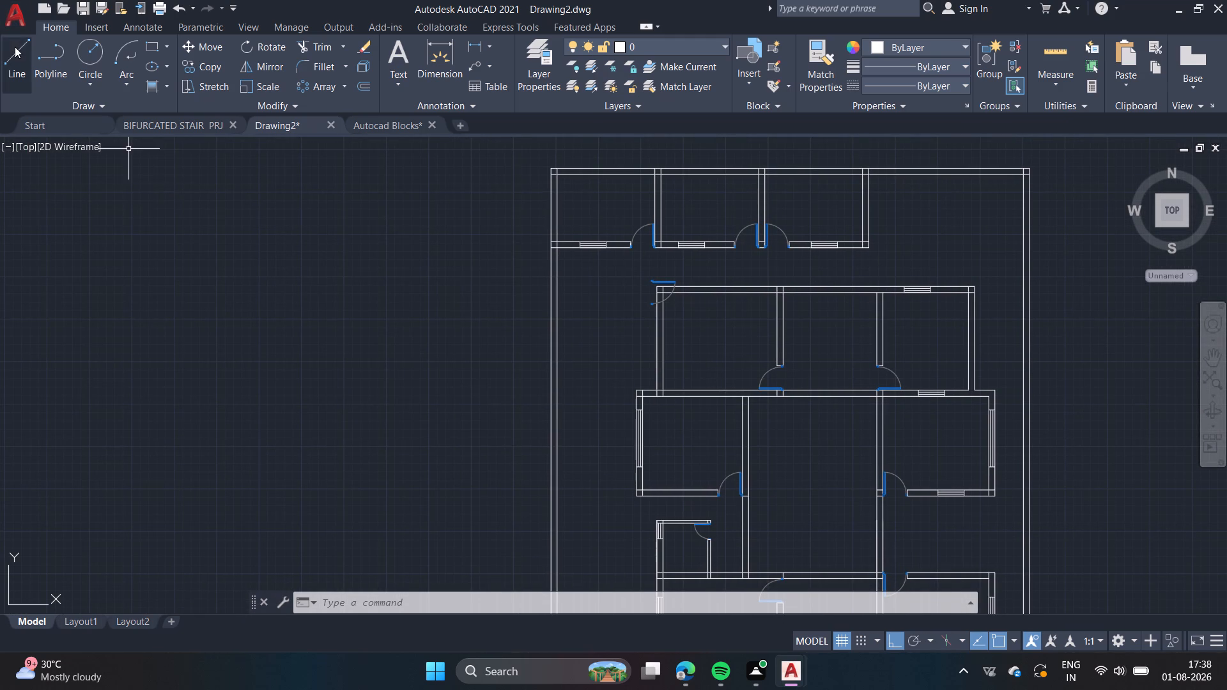
left_click(15, 47)
scroll(762, 389, "up", 3)
left_click(798, 388)
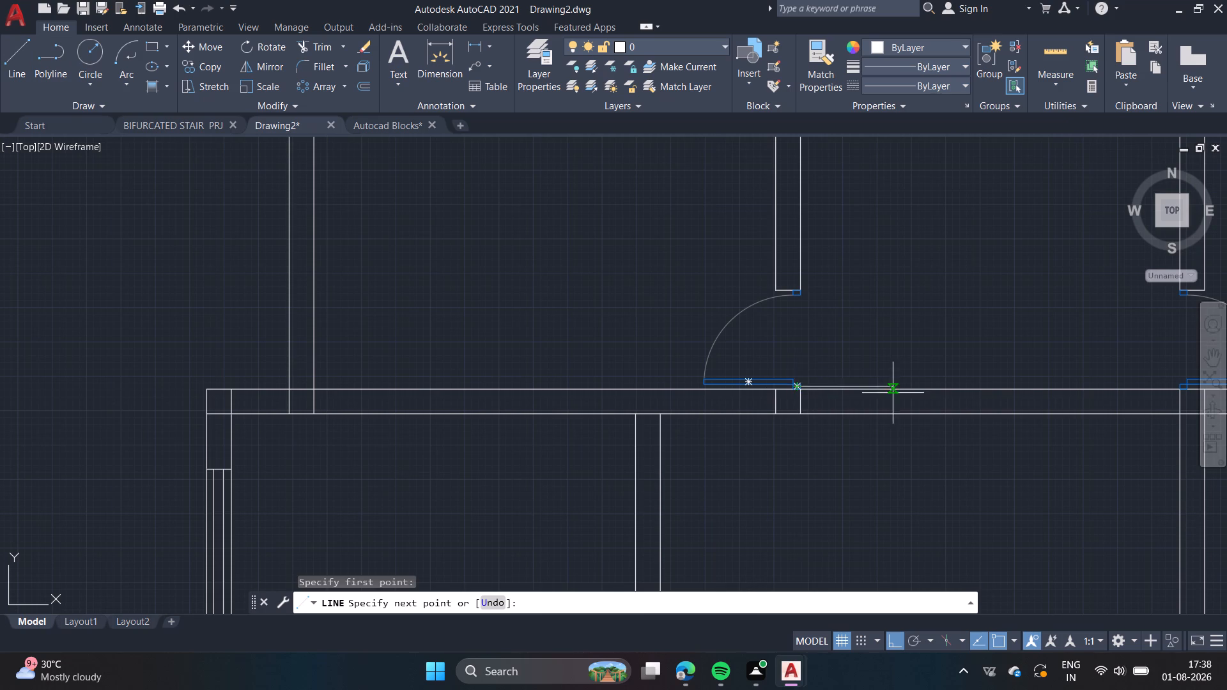
scroll(948, 416, "down", 2)
middle_click_drag(948, 417, 718, 353)
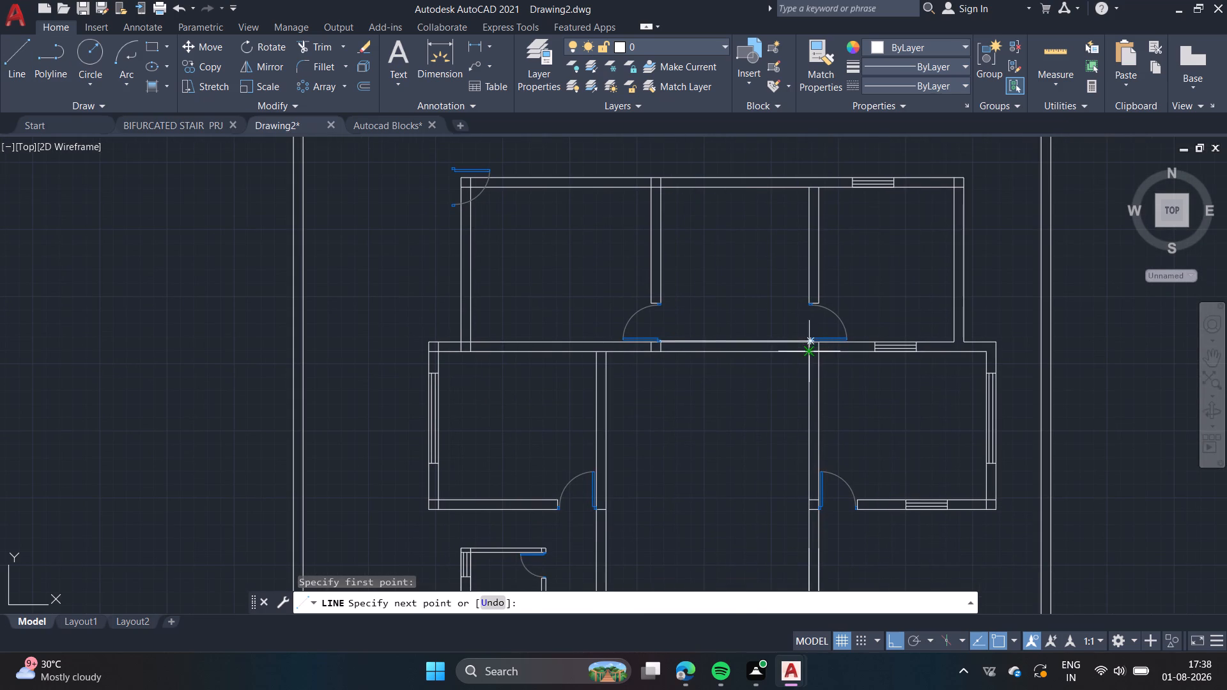
left_click(805, 351)
left_click(806, 344)
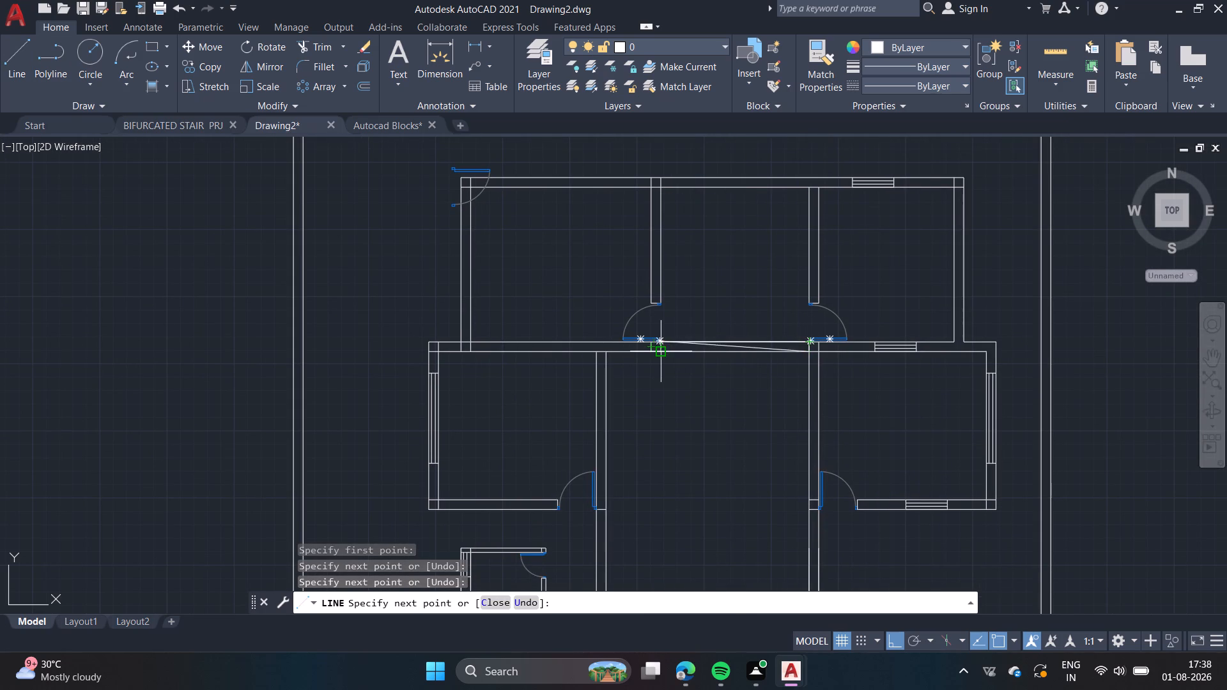
left_click(665, 351)
key("Escape")
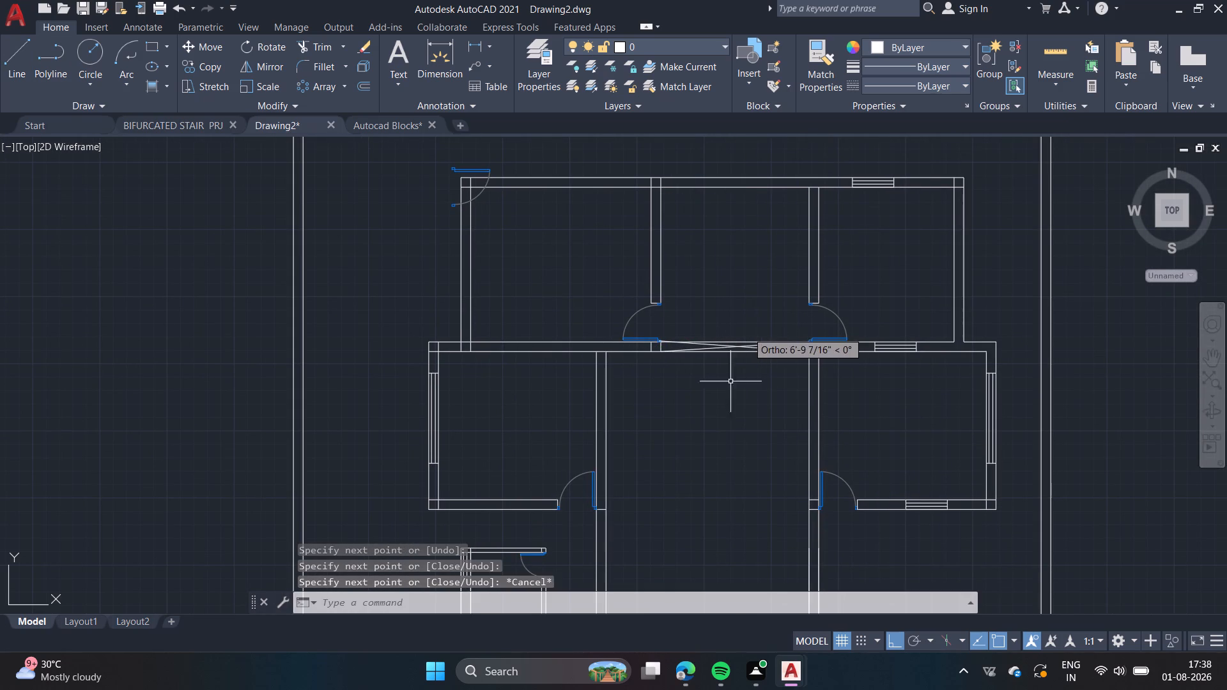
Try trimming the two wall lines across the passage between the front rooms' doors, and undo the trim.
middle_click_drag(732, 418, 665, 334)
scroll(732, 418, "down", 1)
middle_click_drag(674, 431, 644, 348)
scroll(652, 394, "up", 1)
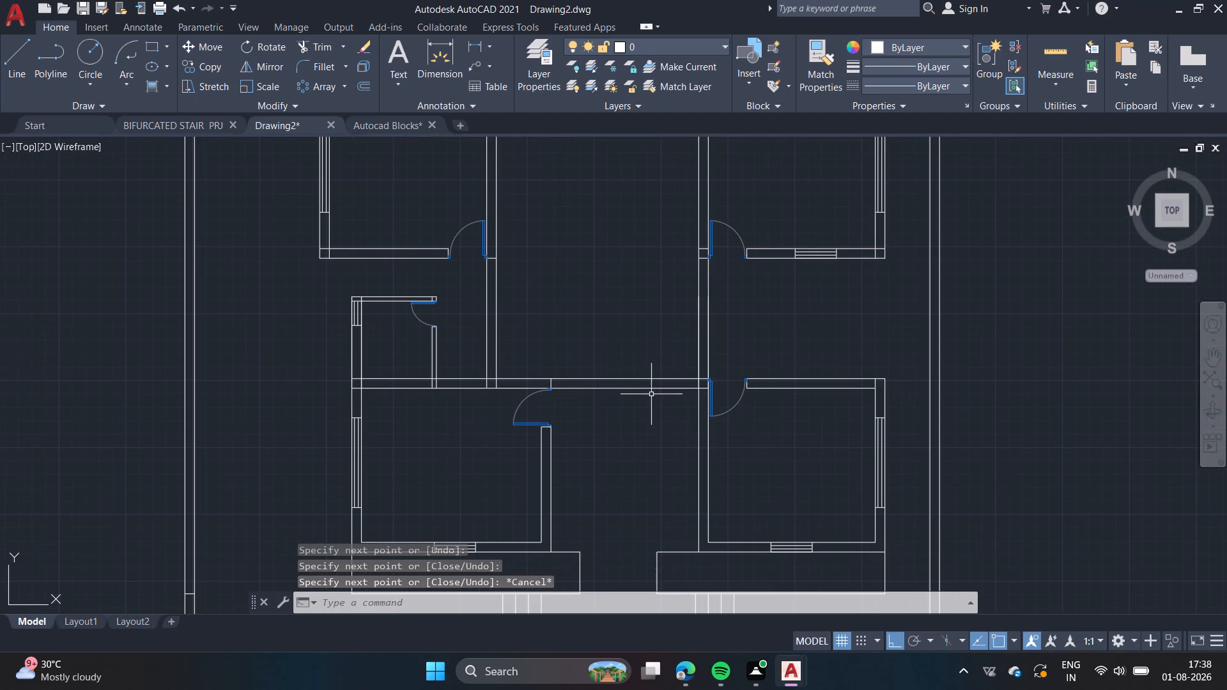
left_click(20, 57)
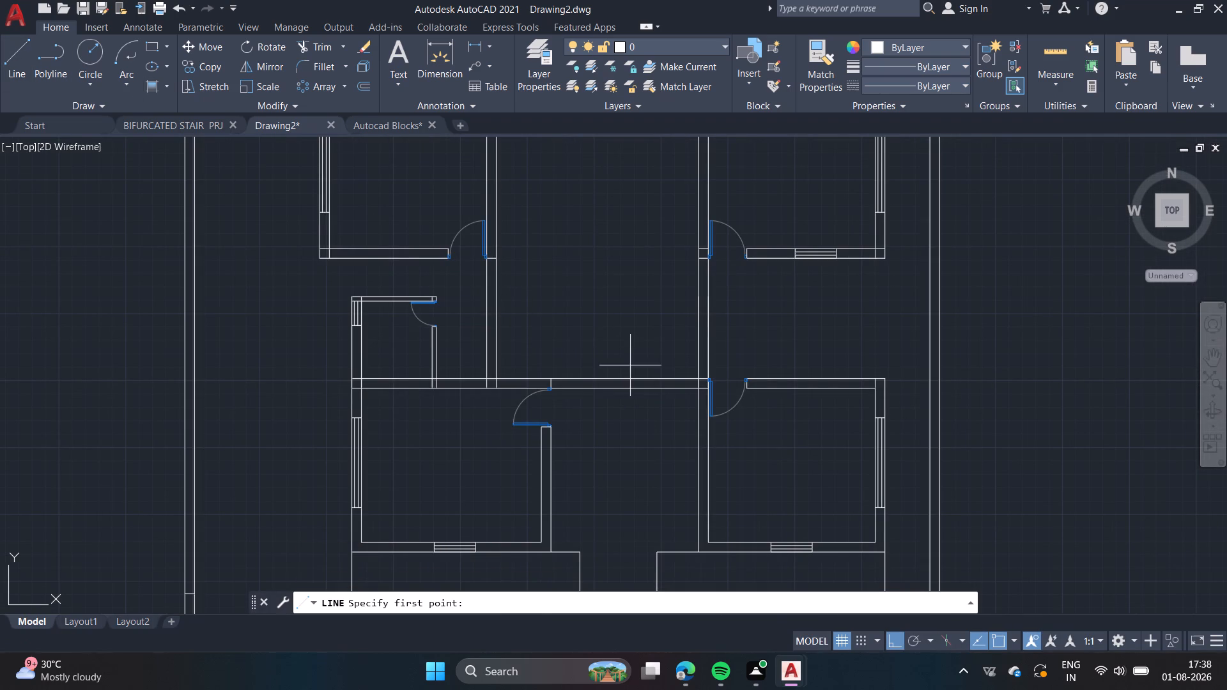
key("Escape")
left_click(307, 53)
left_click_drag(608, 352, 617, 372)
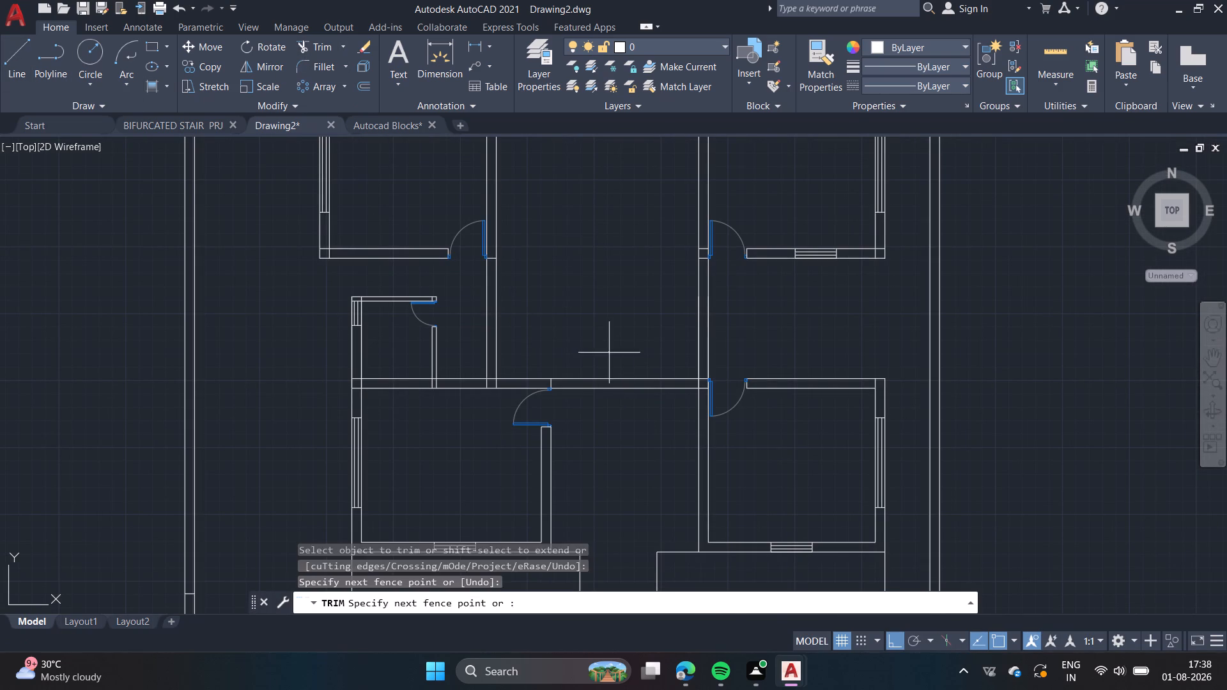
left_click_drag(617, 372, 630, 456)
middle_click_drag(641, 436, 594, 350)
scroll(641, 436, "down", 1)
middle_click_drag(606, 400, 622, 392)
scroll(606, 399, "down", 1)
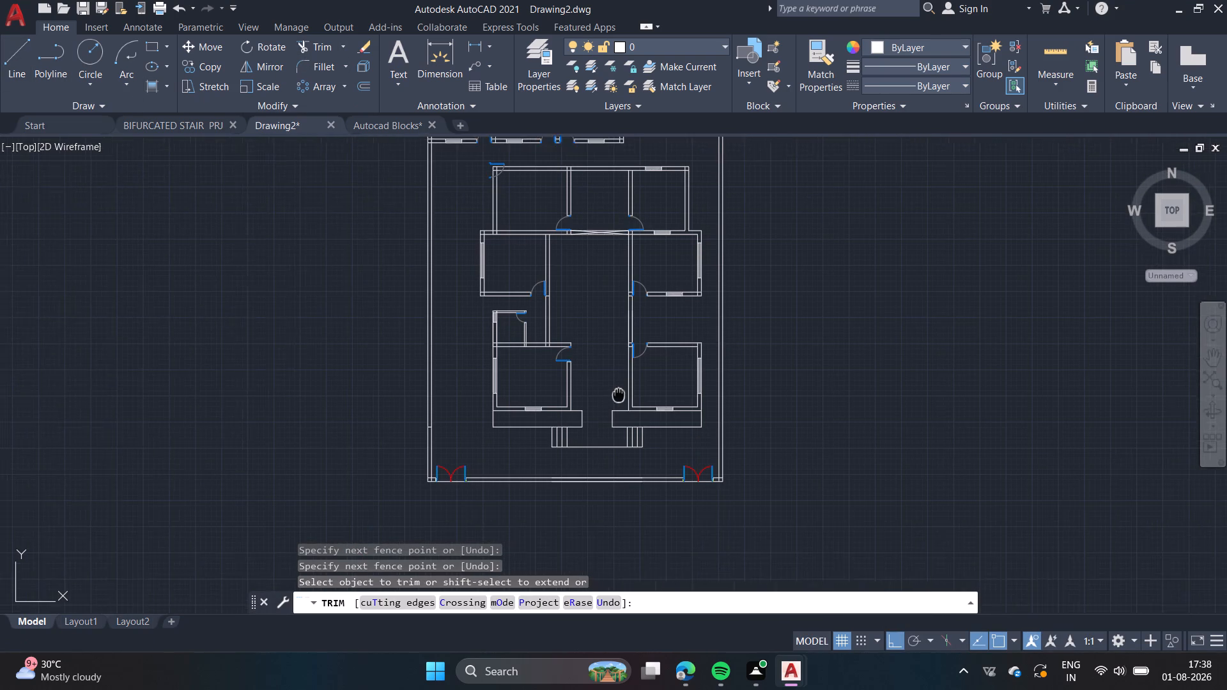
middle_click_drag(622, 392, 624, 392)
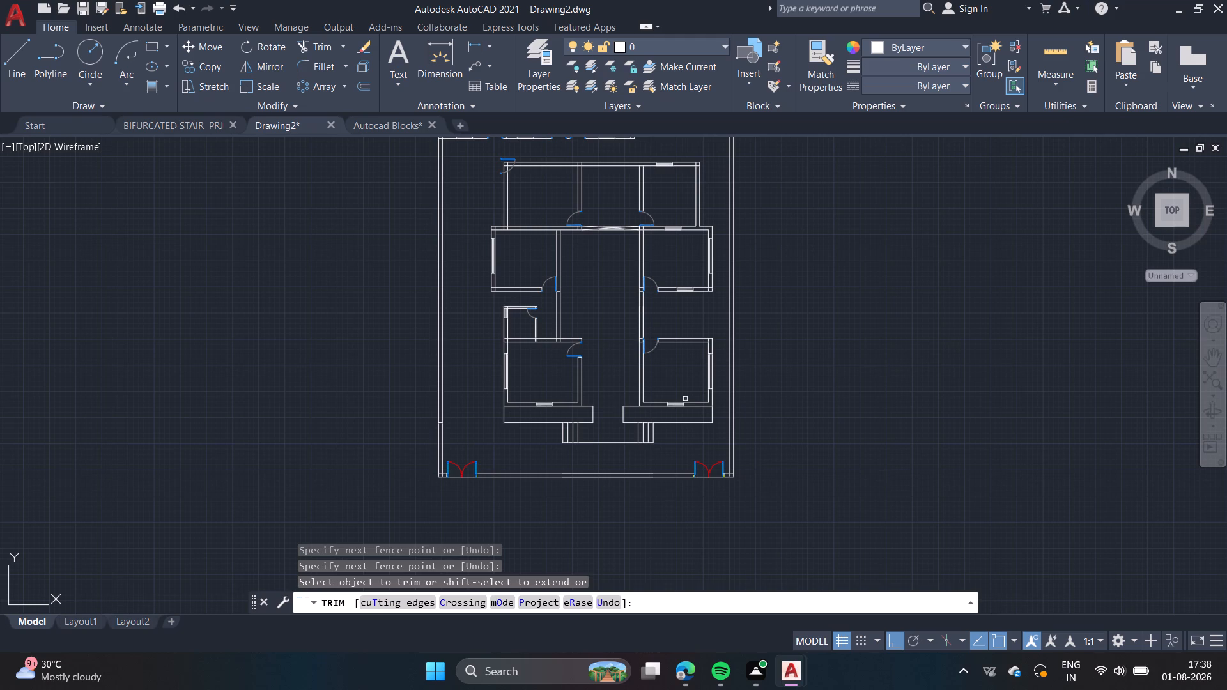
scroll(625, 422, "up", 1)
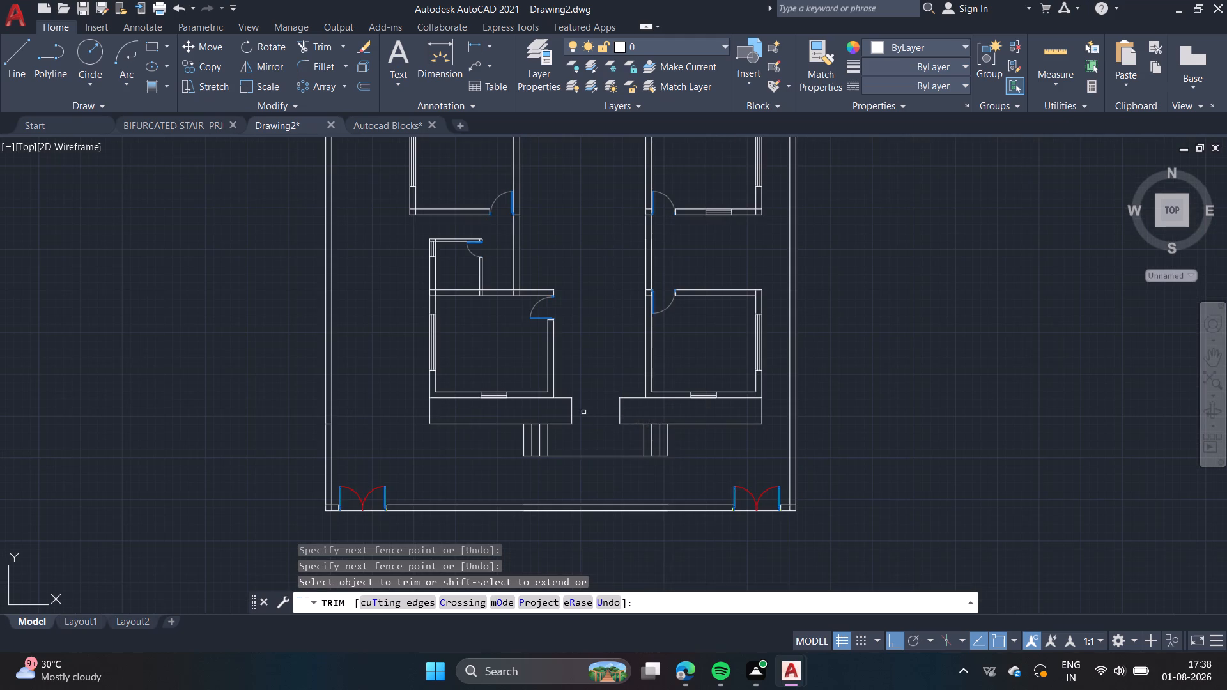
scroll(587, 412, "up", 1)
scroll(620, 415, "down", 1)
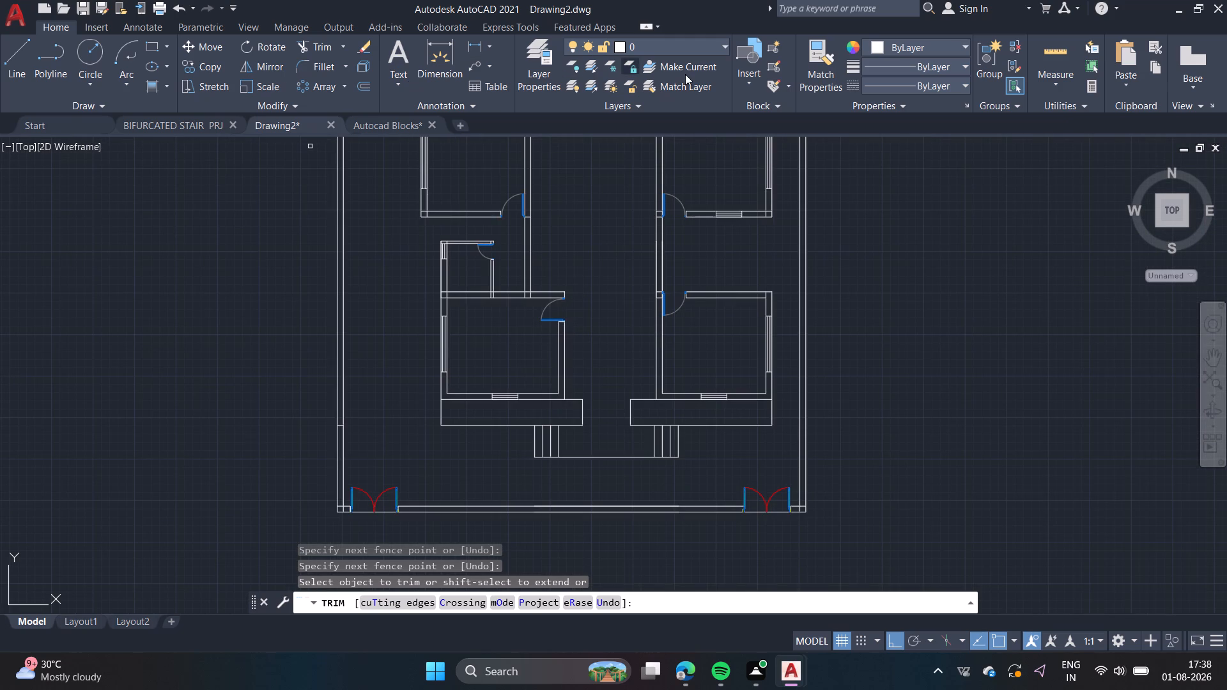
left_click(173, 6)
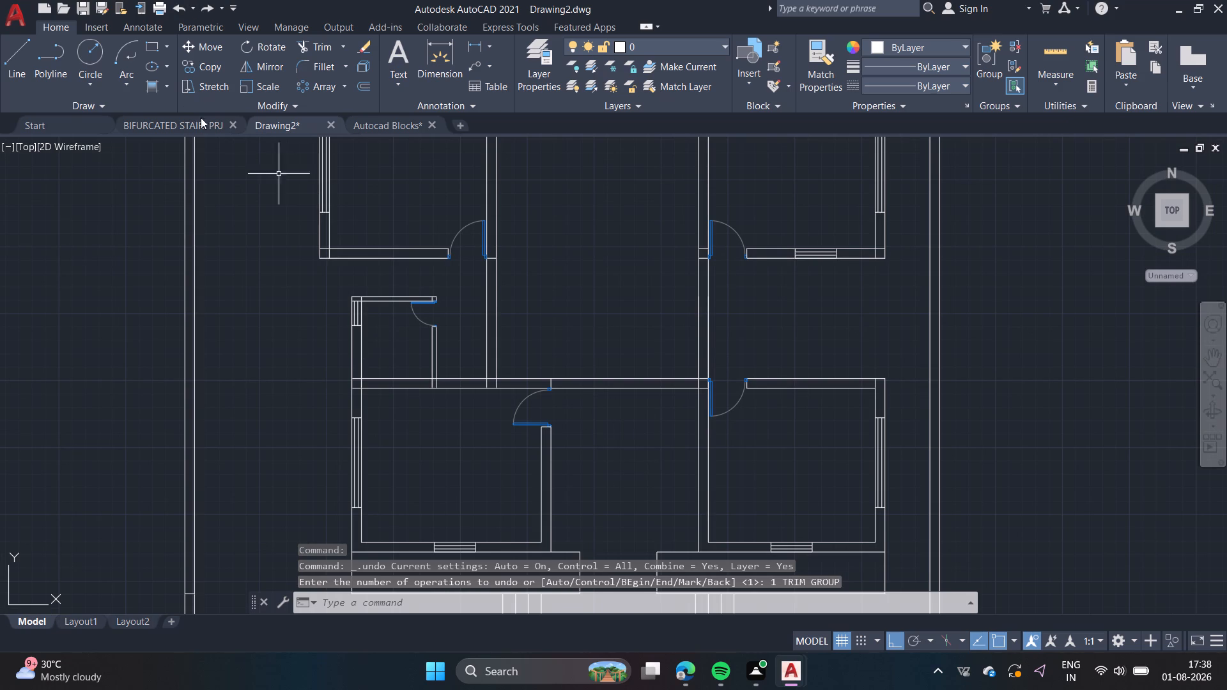
Draw two short vertical lines across the horizontal wall between the front rooms' doors to mark a central opening's sides.
left_click(27, 52)
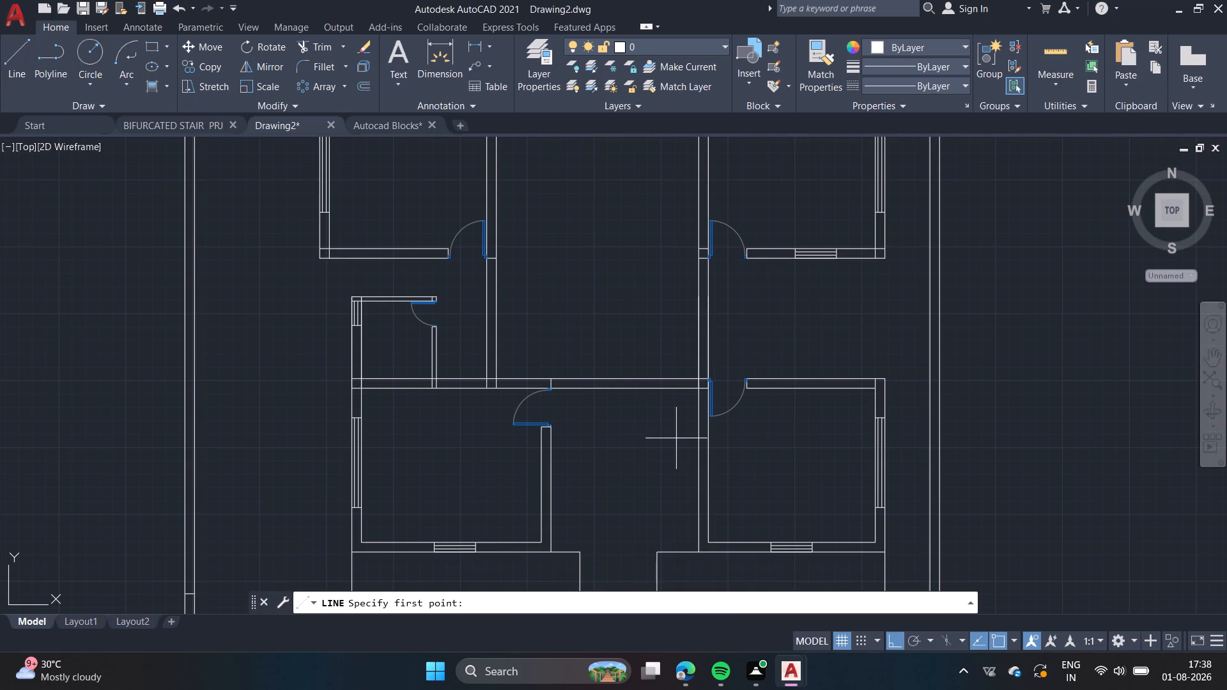
scroll(661, 429, "up", 1)
left_click(559, 351)
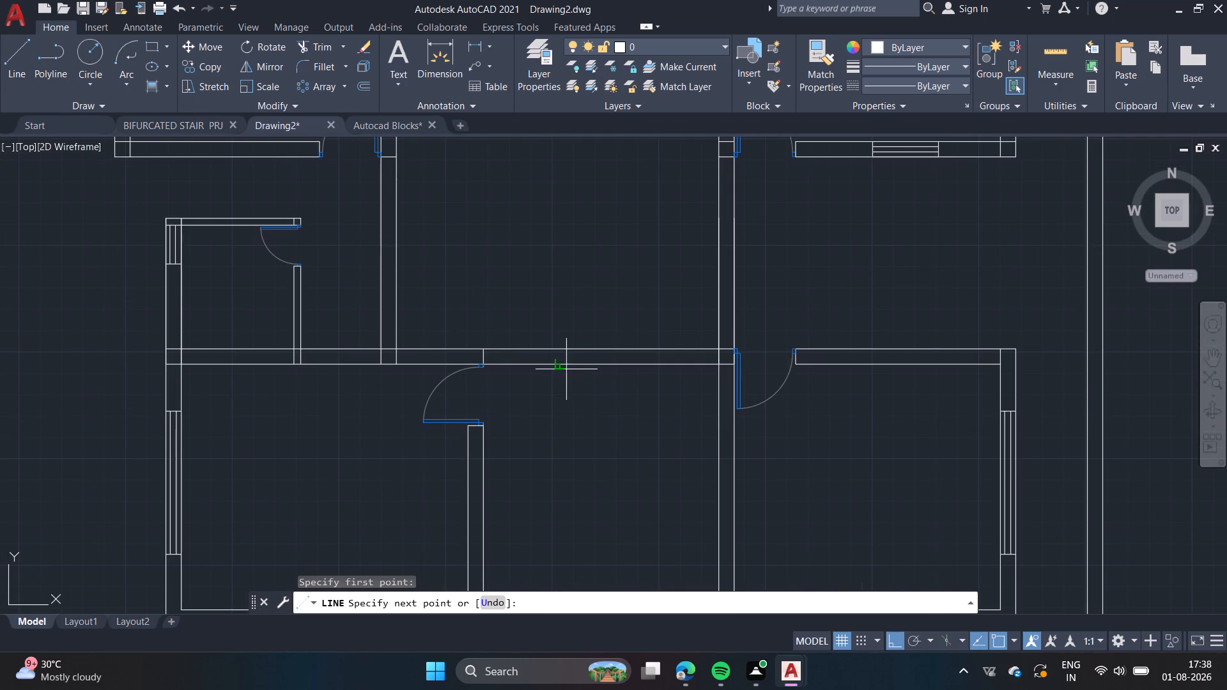
left_click(558, 367)
key("Escape")
key("Return")
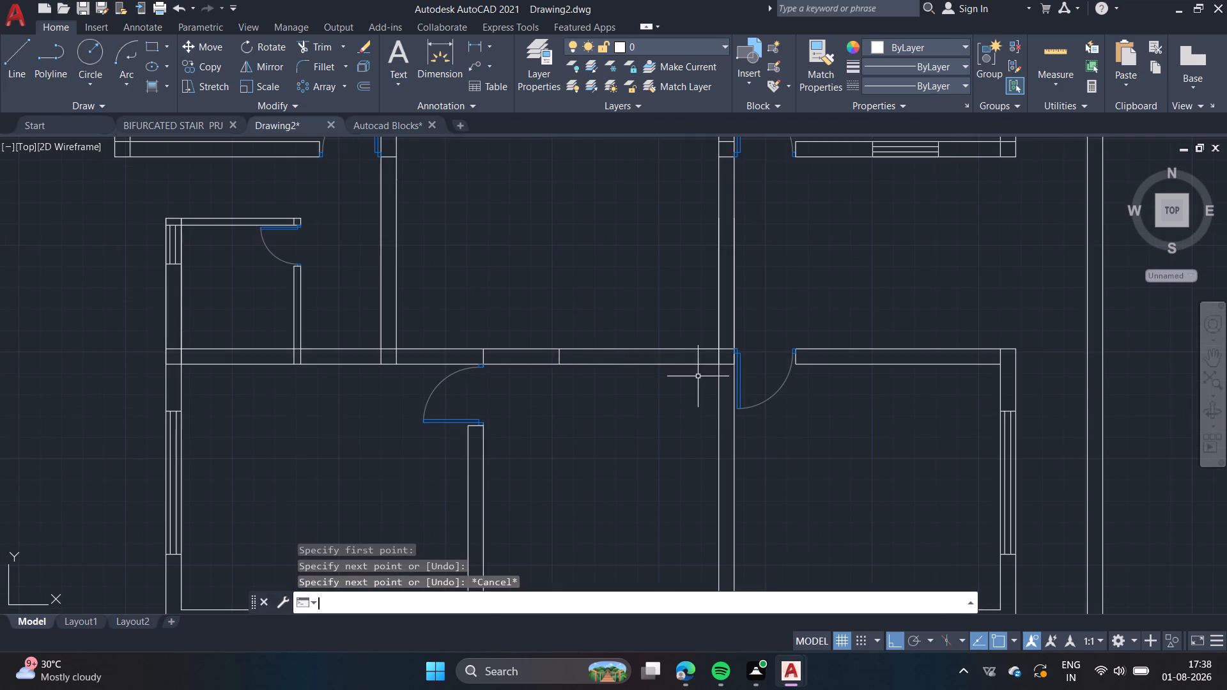
left_click(670, 348)
left_click(670, 362)
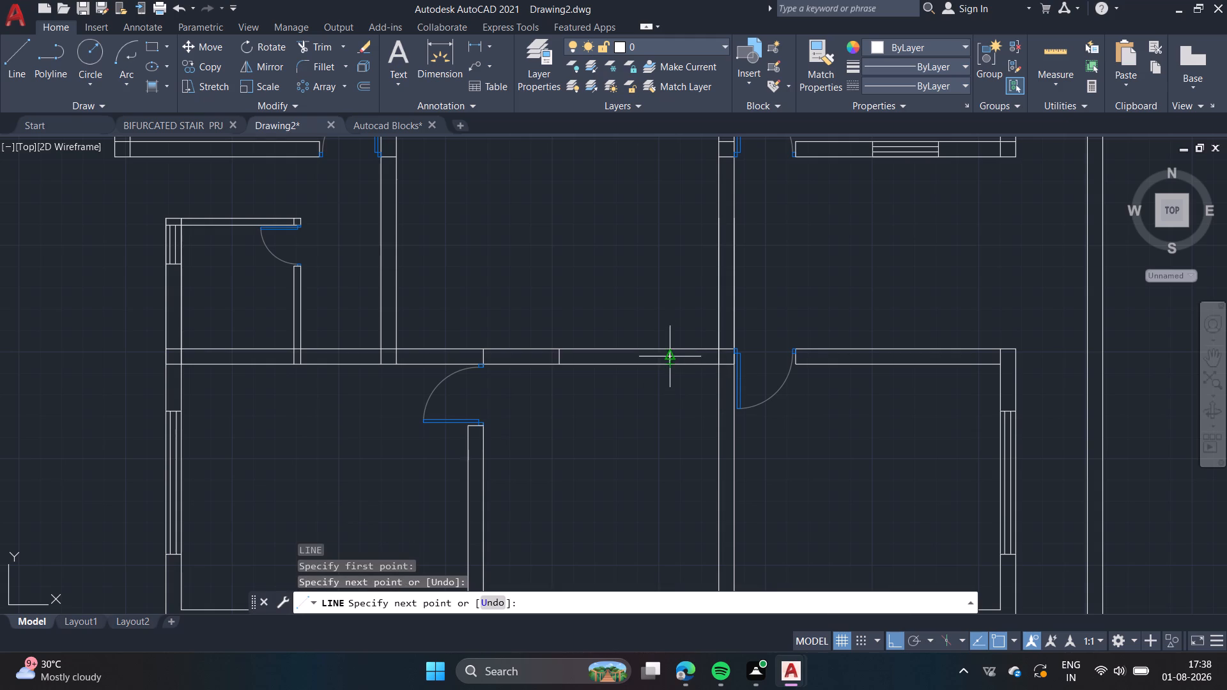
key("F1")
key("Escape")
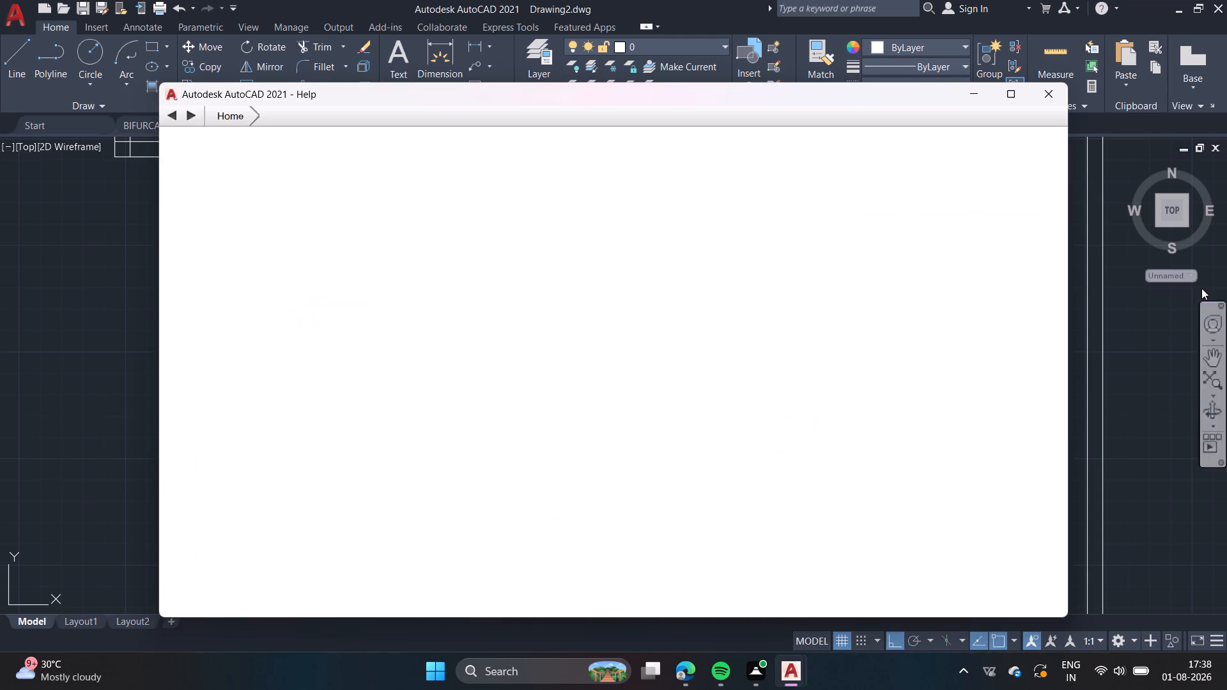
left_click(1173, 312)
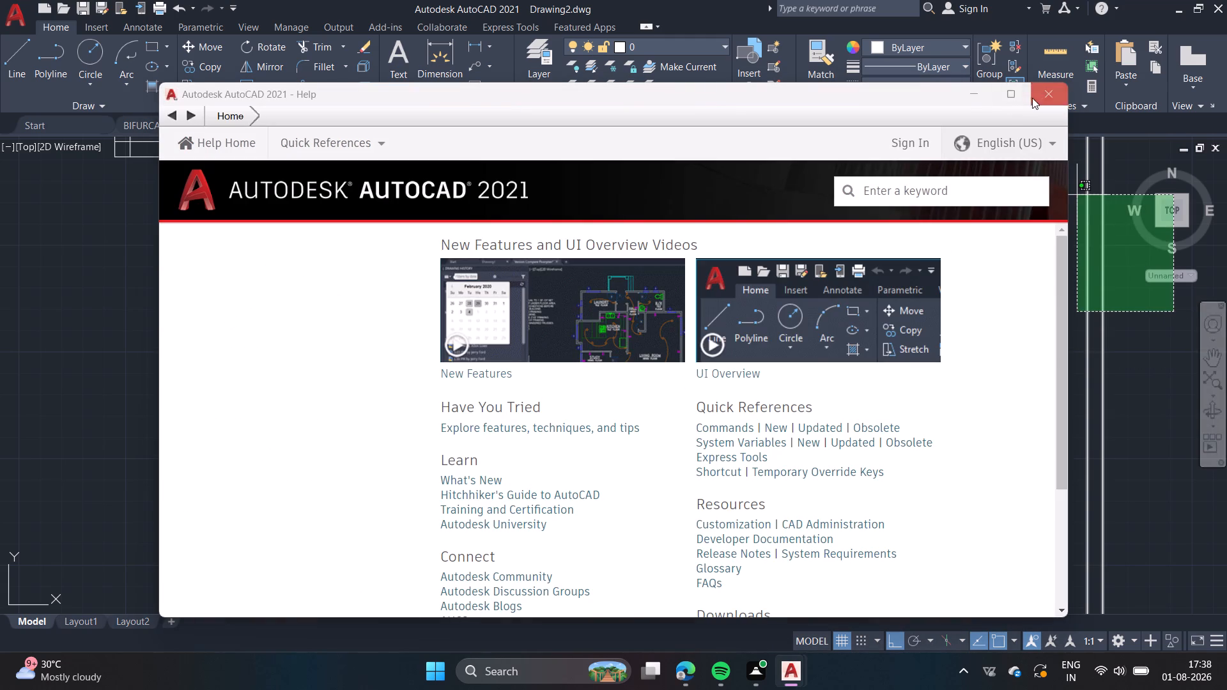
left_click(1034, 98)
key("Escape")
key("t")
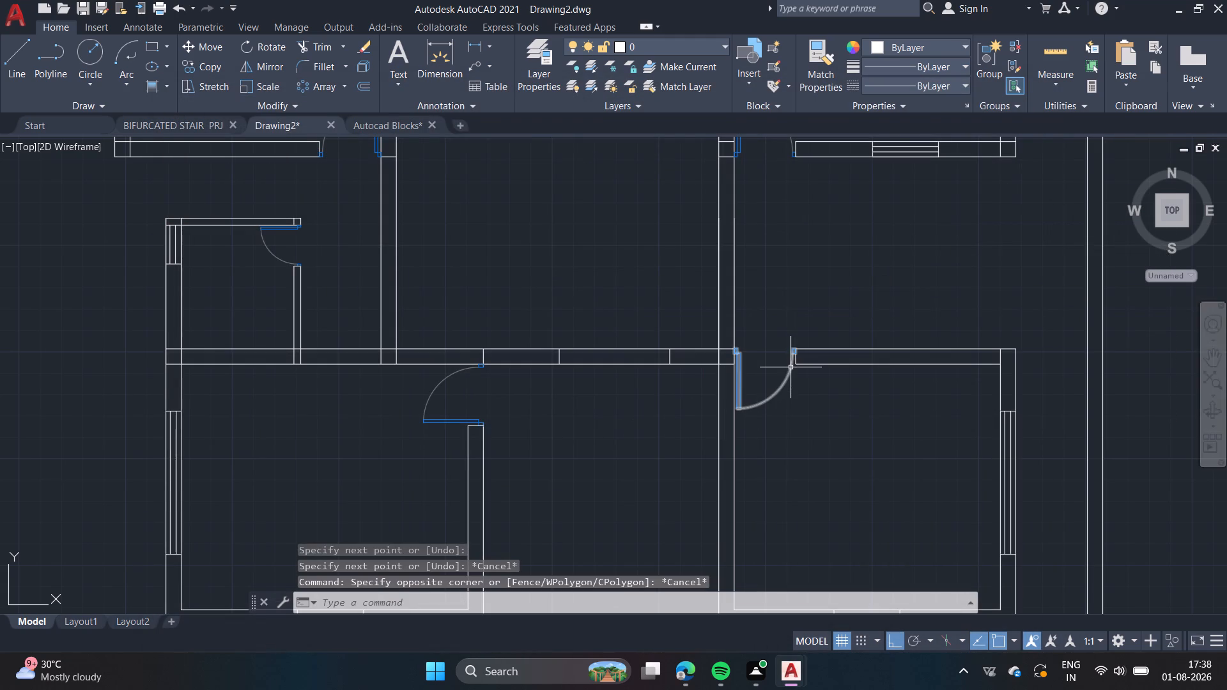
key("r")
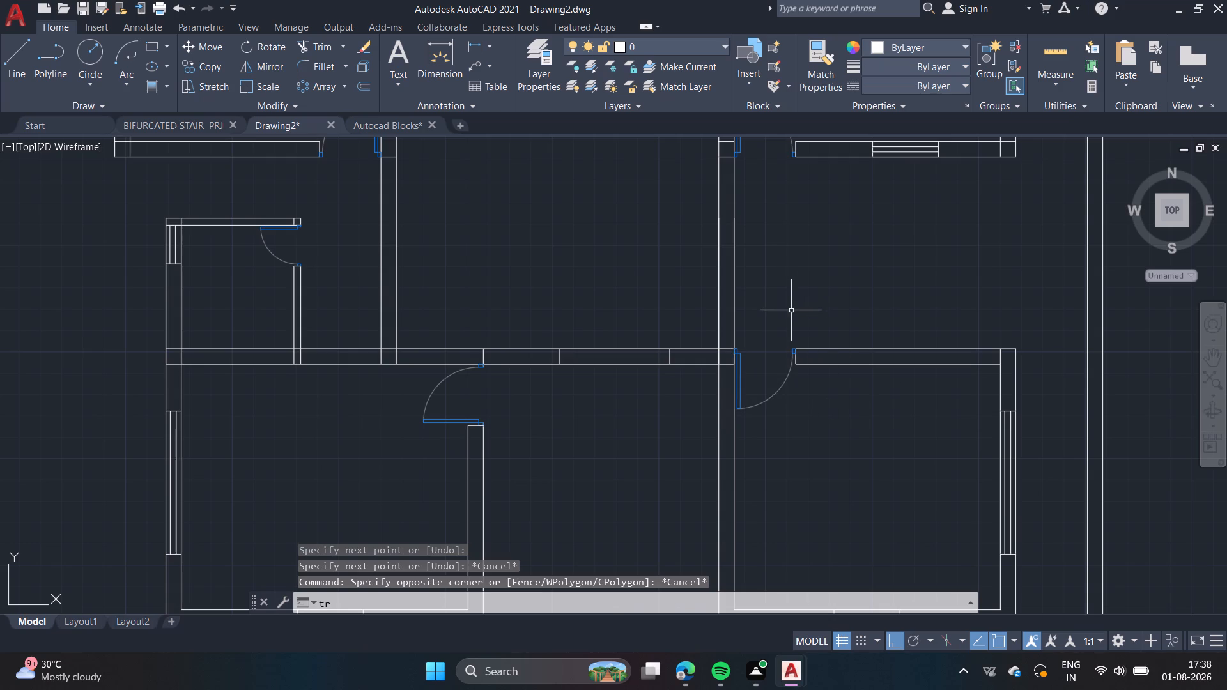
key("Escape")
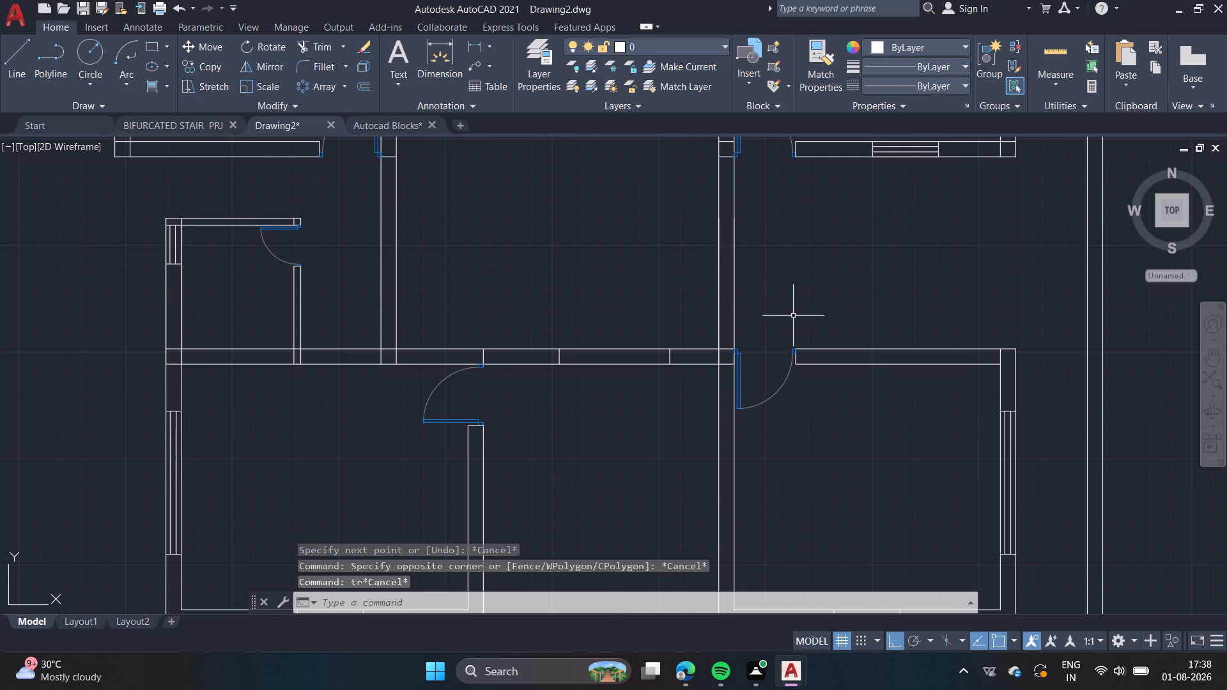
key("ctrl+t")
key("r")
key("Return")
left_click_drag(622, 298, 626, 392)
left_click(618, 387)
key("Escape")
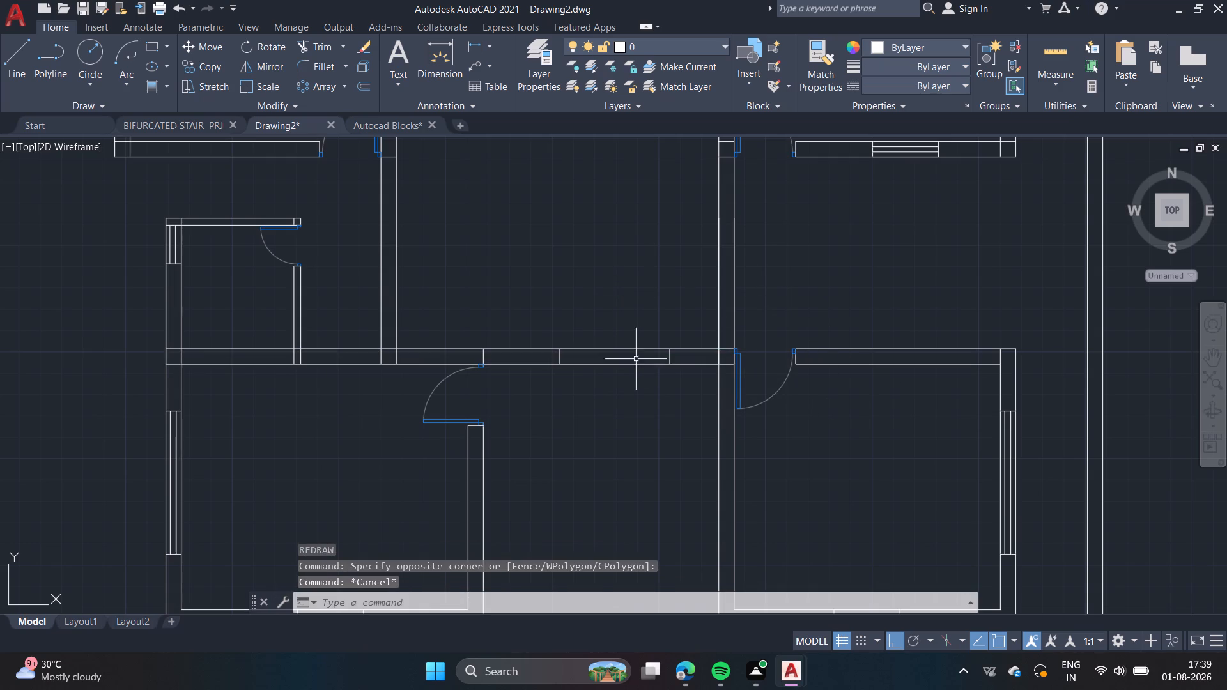
Trim both wall lines between the two short cross lines to open the central entrance.
type("tr")
key("Return")
left_click_drag(628, 307, 618, 356)
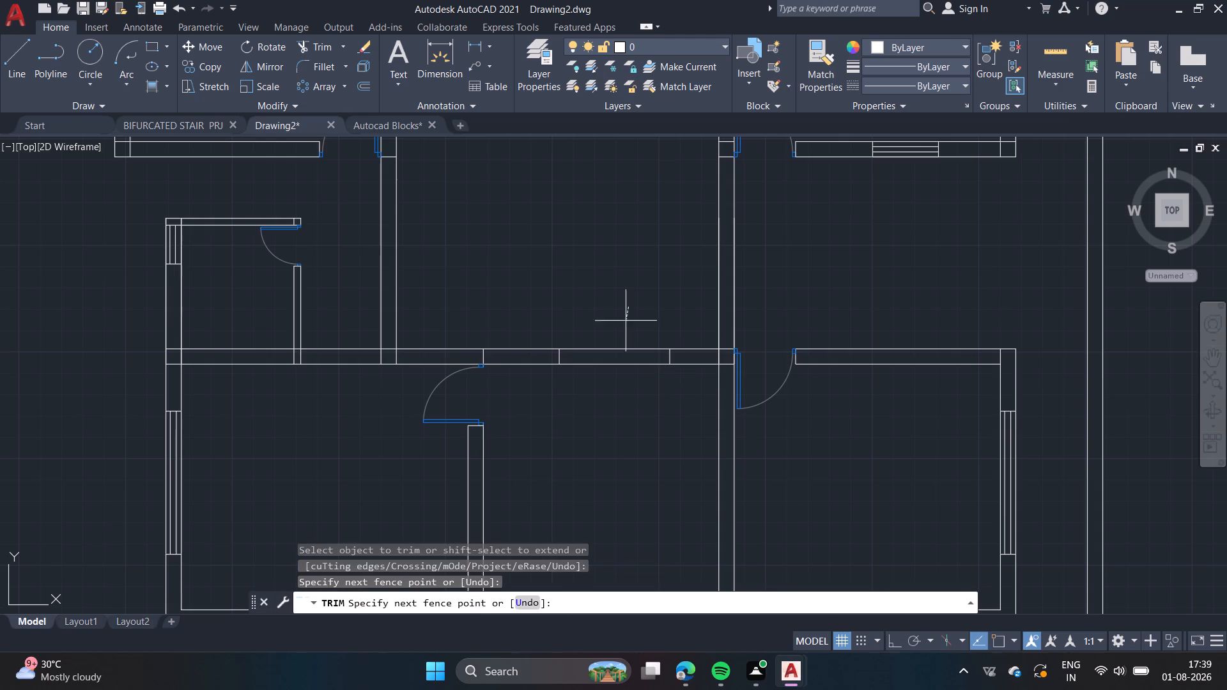
left_click_drag(618, 356, 612, 392)
scroll(617, 407, "down", 2)
key("Escape")
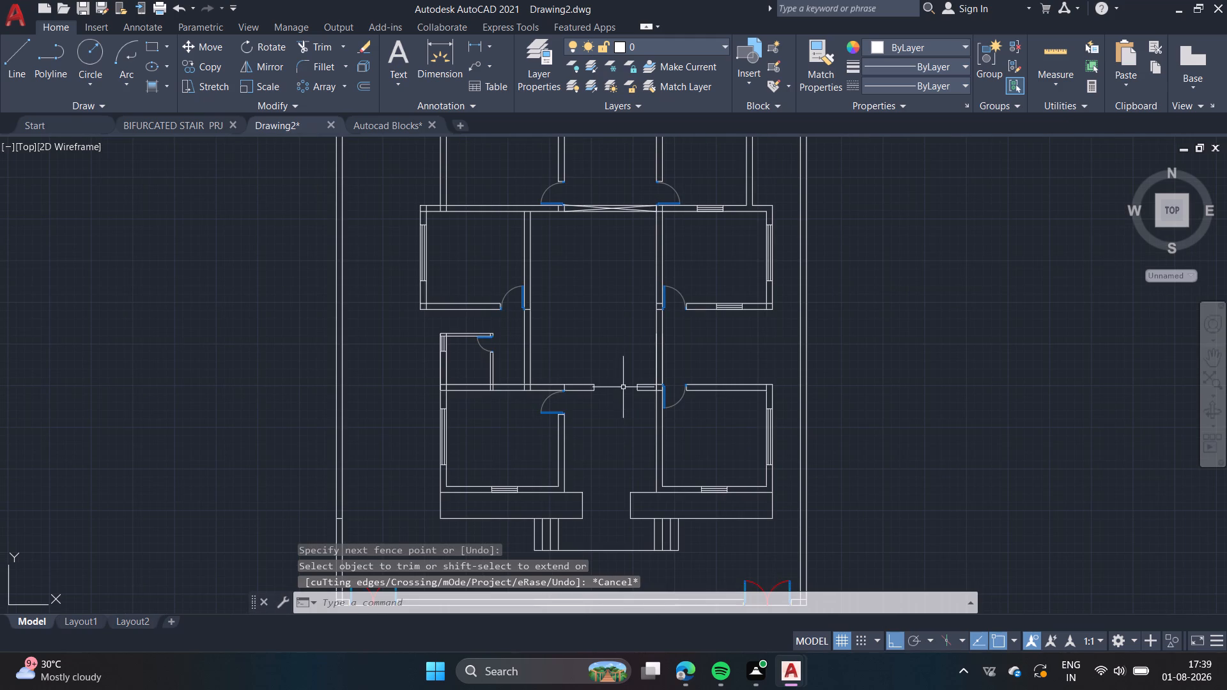
Copy the boundary wall's lower-right double door, with Ortho off, from its lower-left frame corner to the central opening's lower-left corner.
scroll(612, 346, "up", 1)
scroll(612, 346, "down", 2)
middle_click_drag(612, 346, 569, 327)
scroll(569, 327, "up", 1)
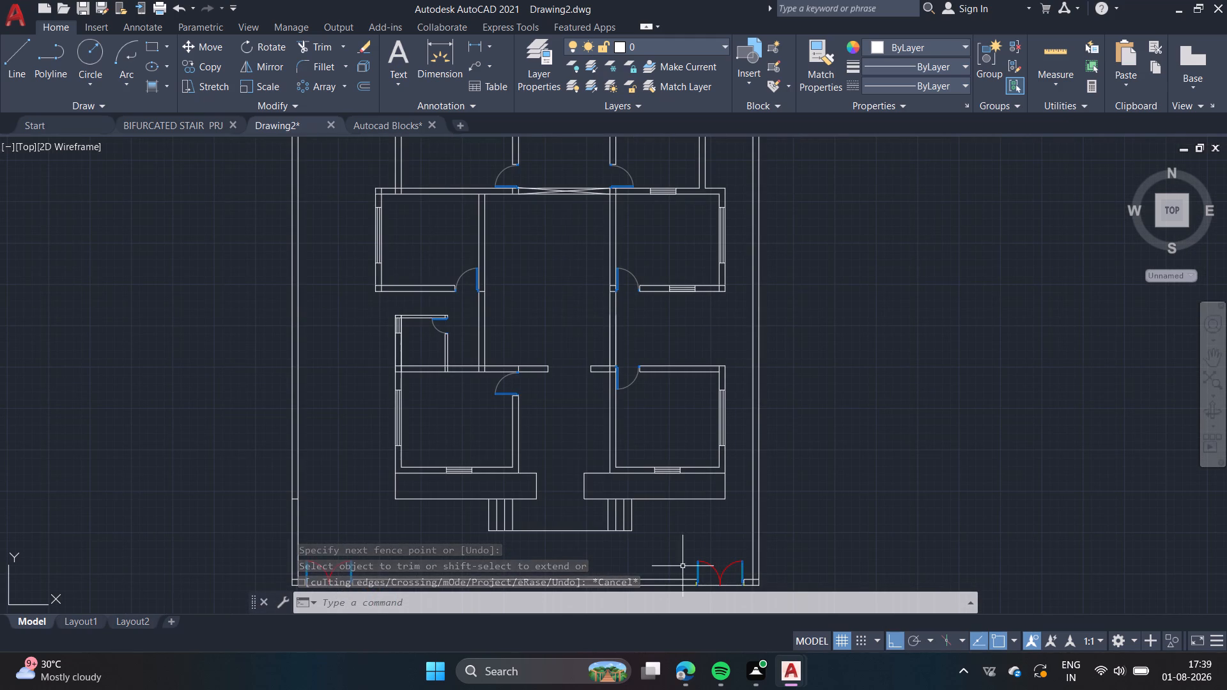
middle_click_drag(697, 555, 693, 535)
scroll(693, 567, "up", 2)
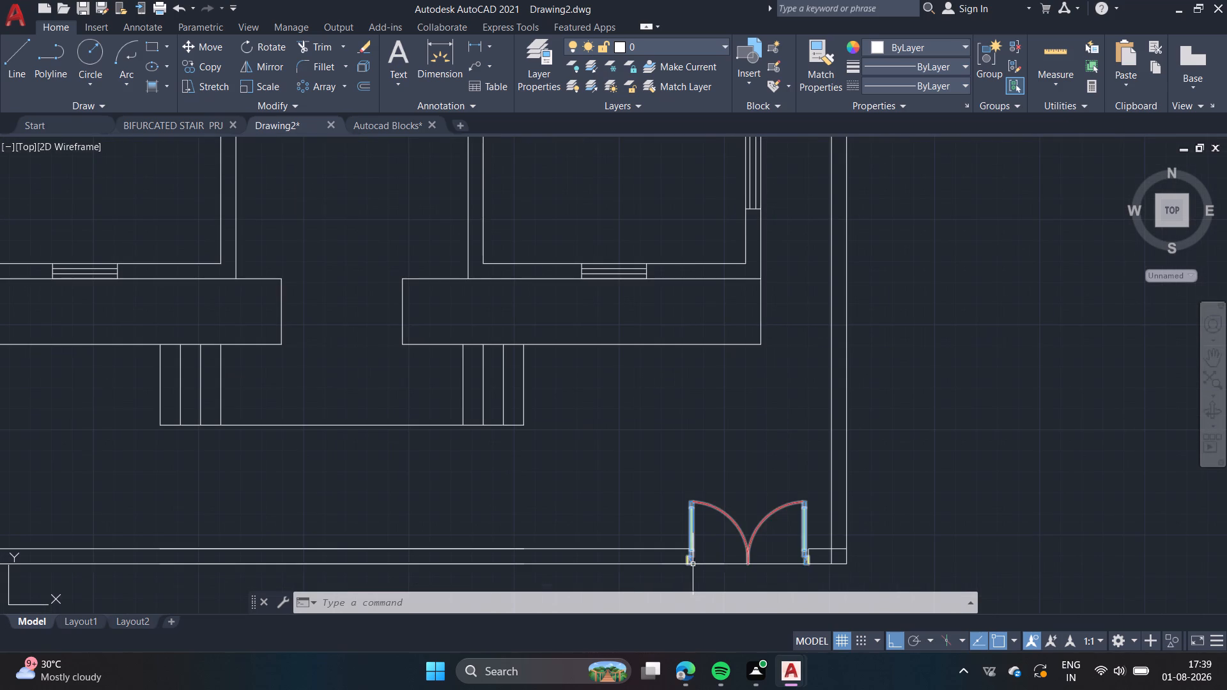
left_click(693, 562)
left_click(196, 61)
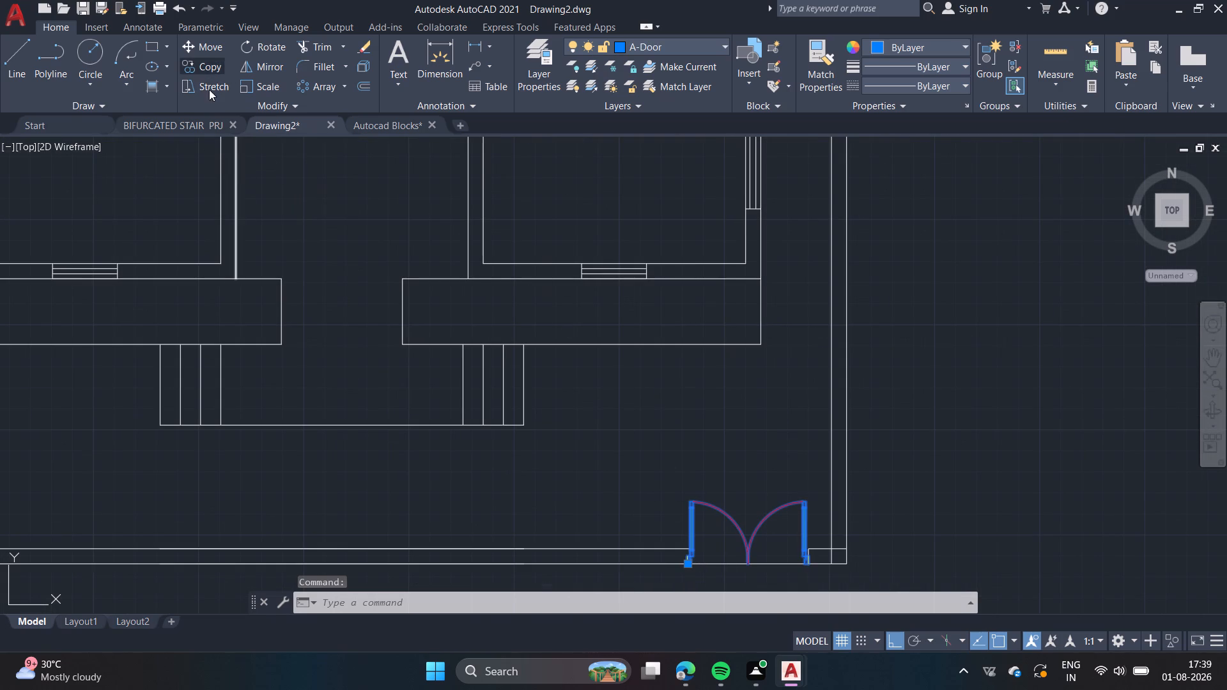
scroll(639, 549, "up", 4)
middle_click_drag(798, 572, 786, 493)
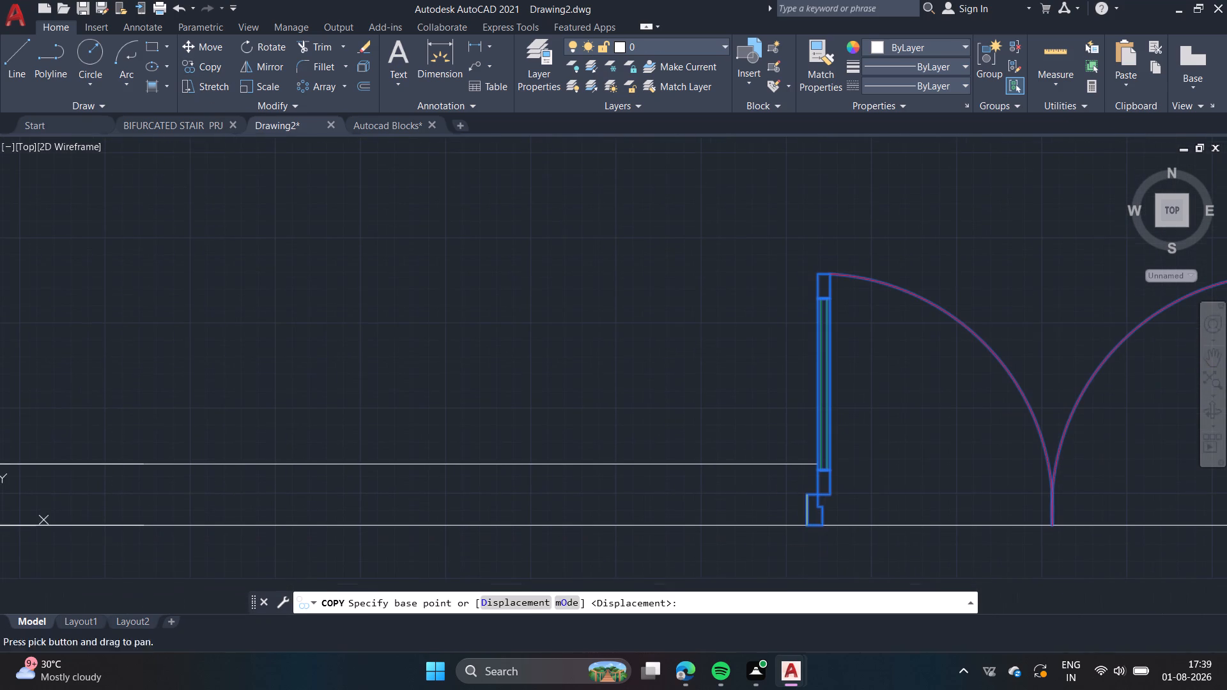
left_click(806, 525)
scroll(705, 448, "down", 3)
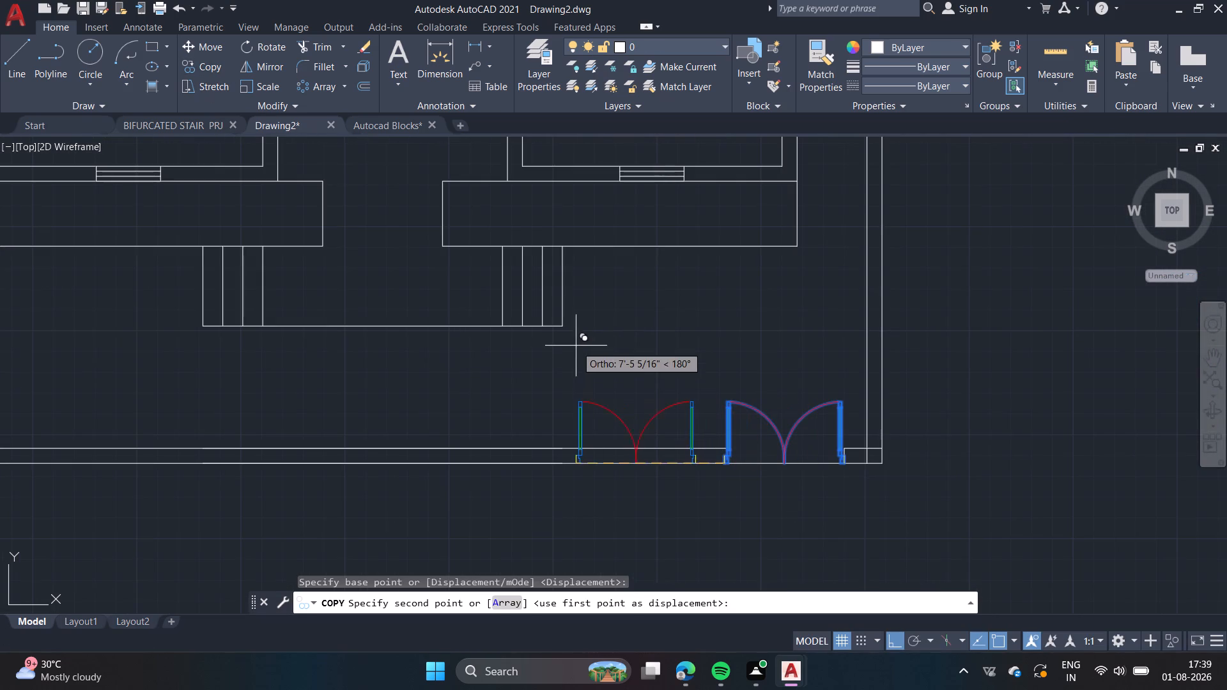
middle_click_drag(576, 346, 709, 533)
left_click(891, 641)
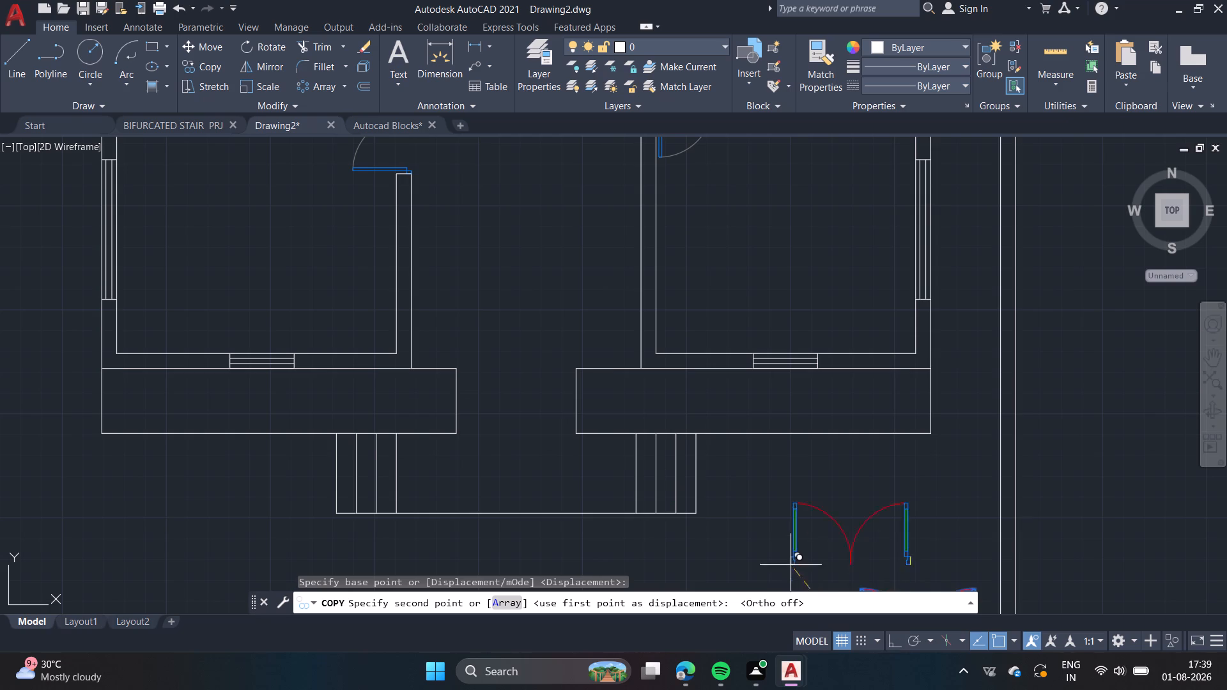
middle_click_drag(535, 310, 571, 601)
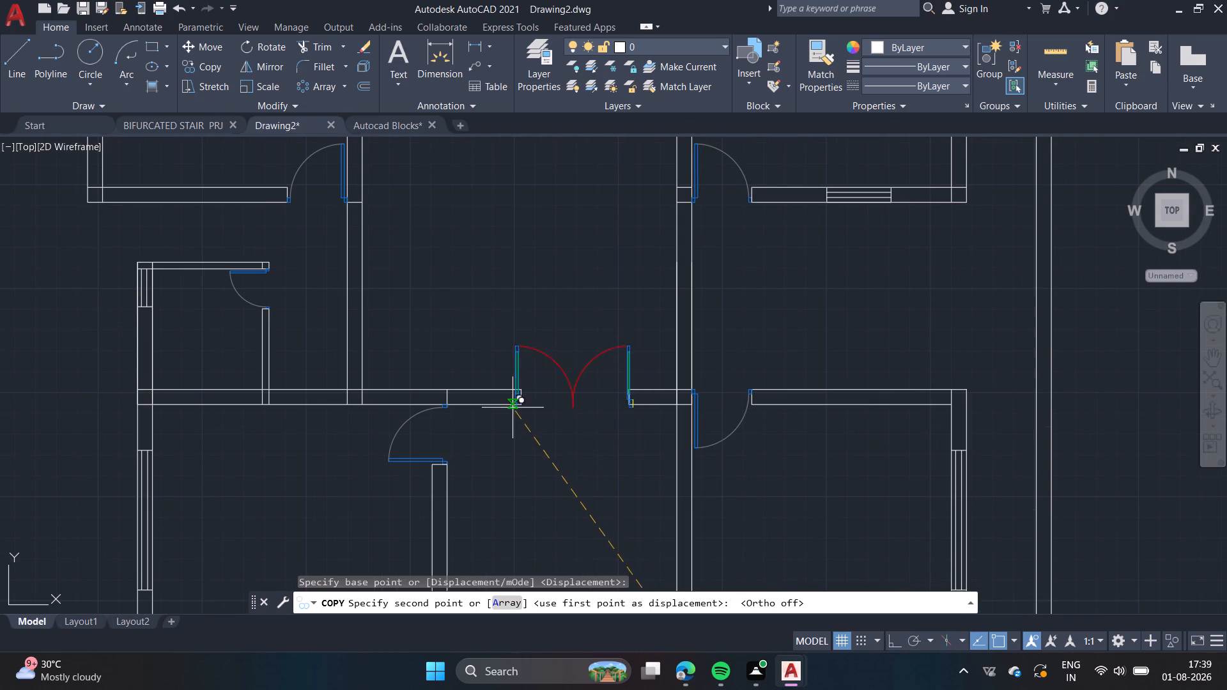
scroll(520, 408, "up", 4)
left_click(506, 390)
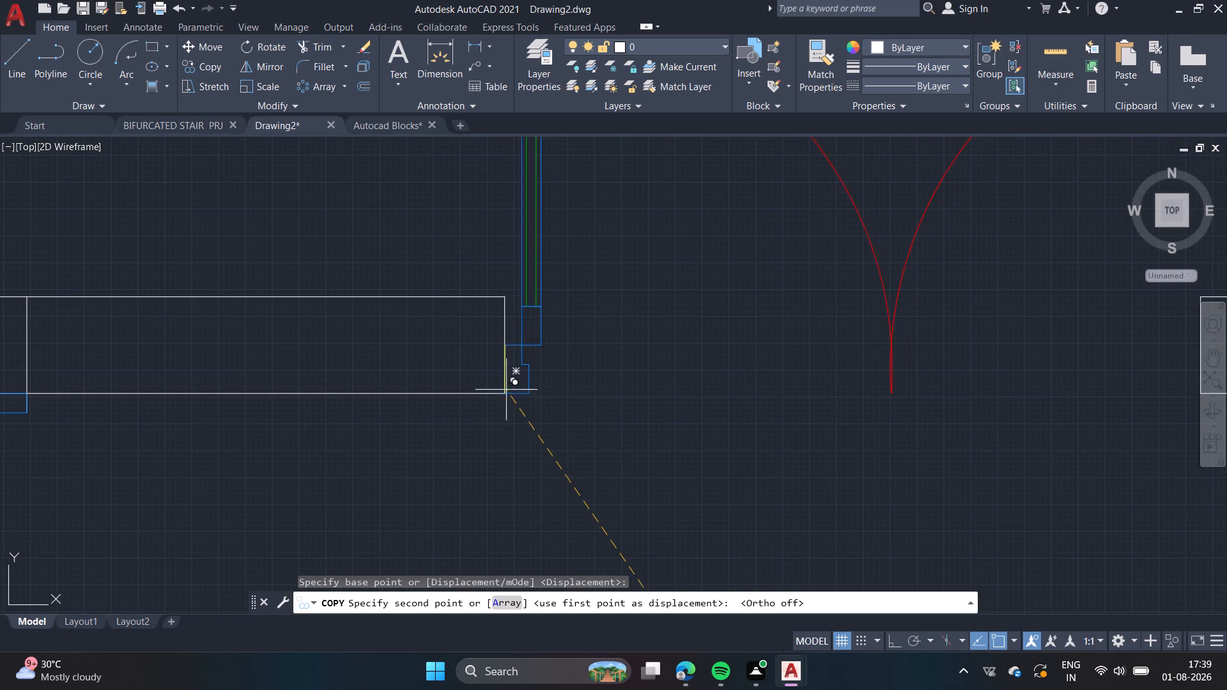
key("Escape")
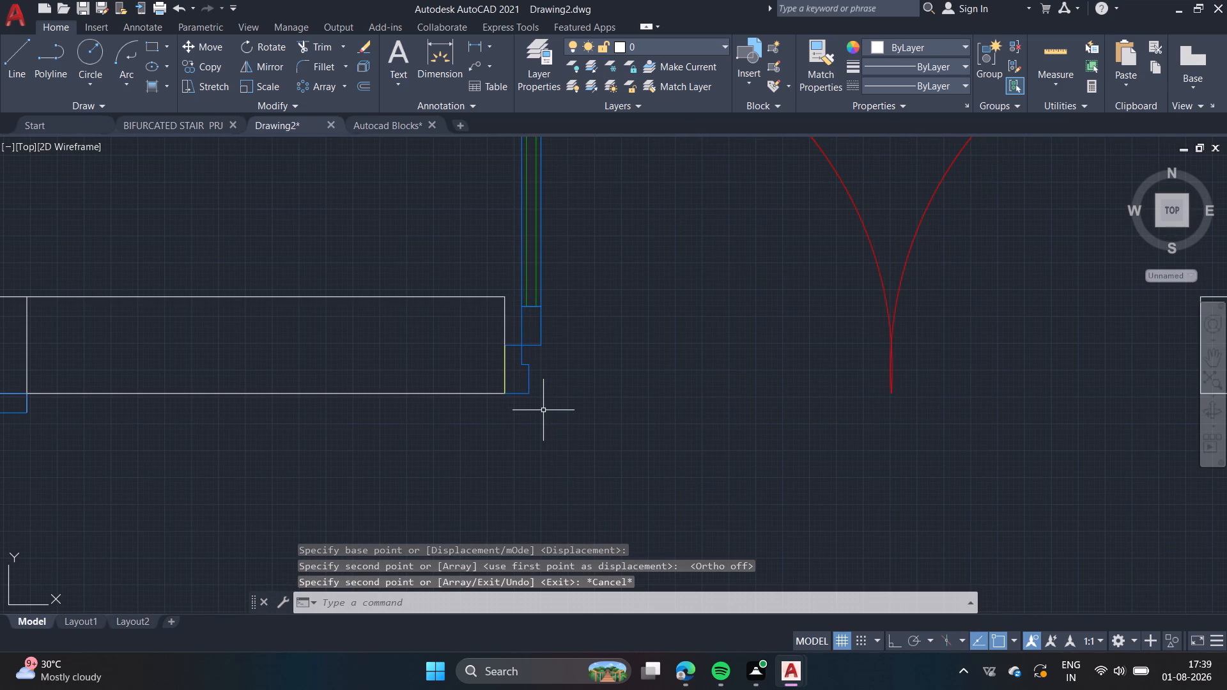
Scale the copied double door about its lower-left corner so its far frame meets the opening's right edge.
type("sc")
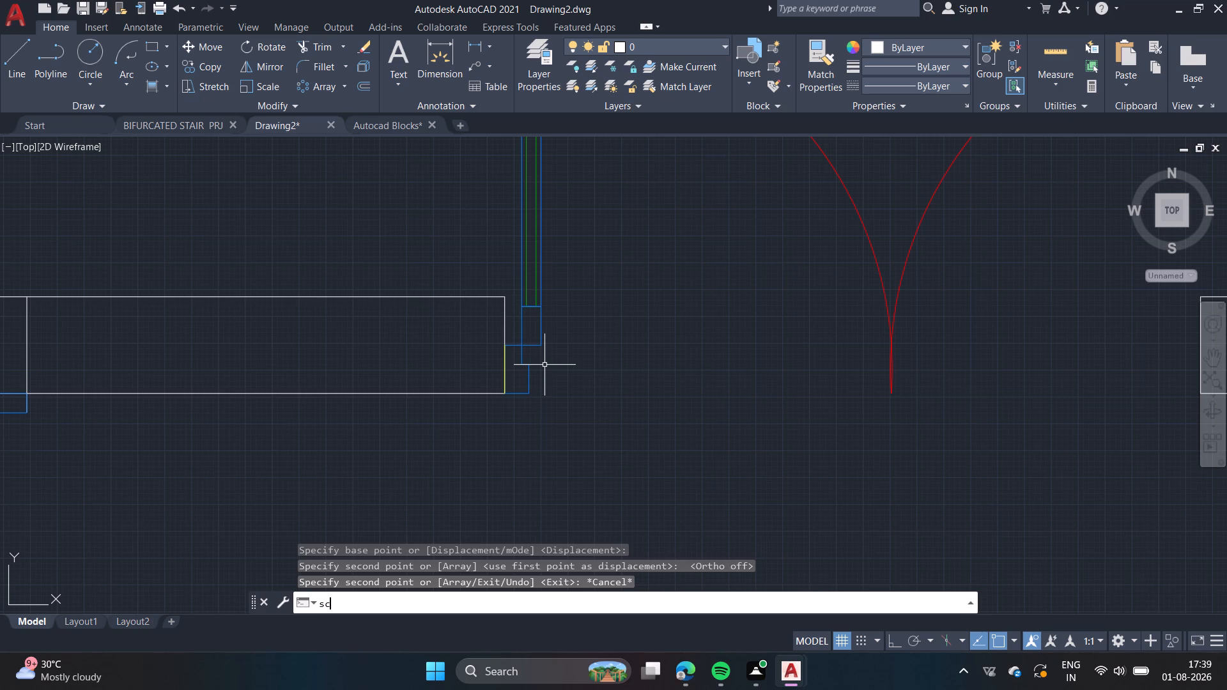
key("Return")
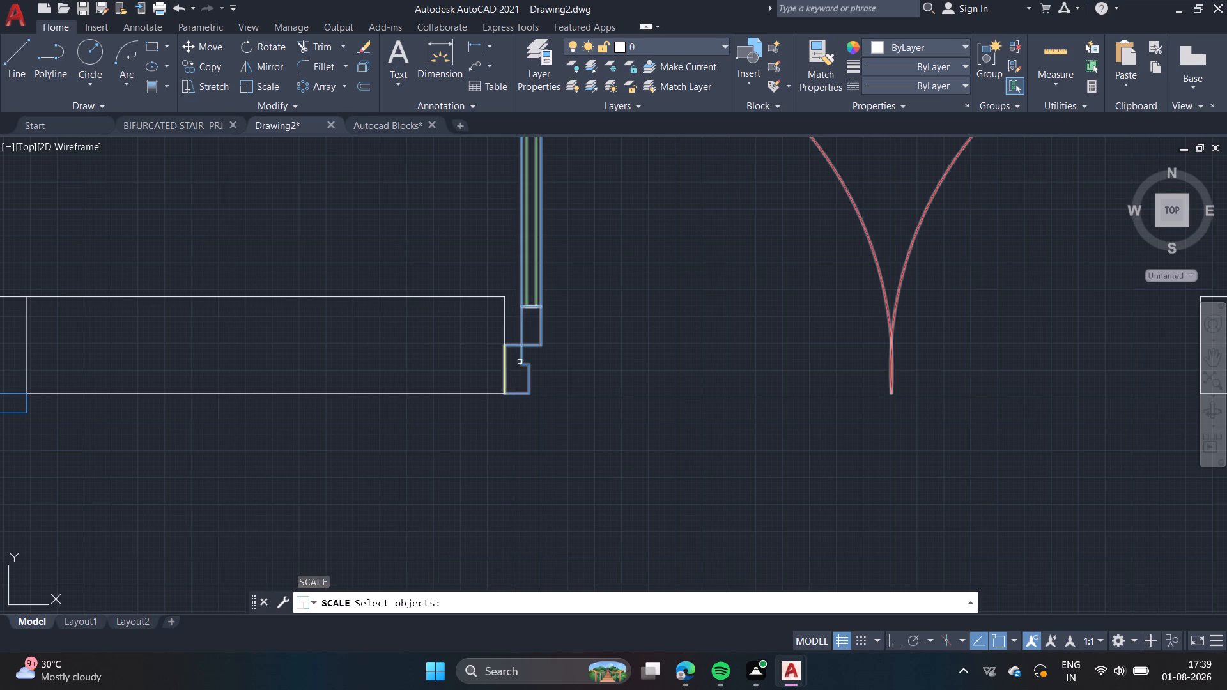
left_click(520, 362)
key("Return")
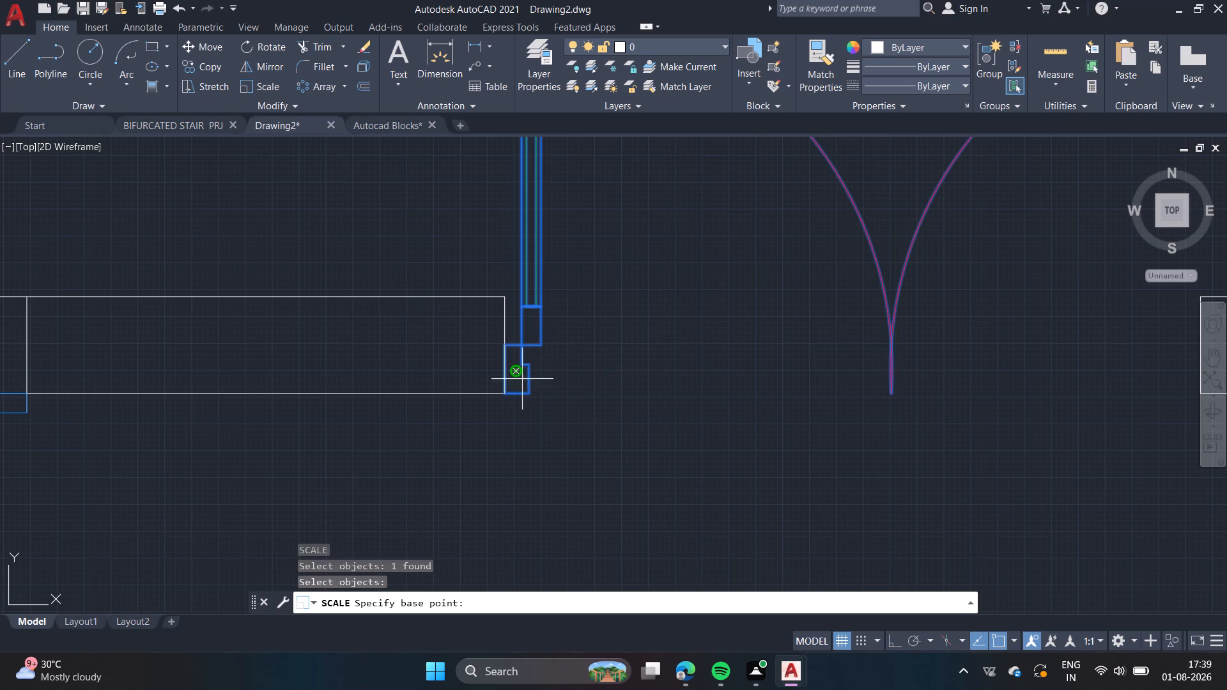
left_click(508, 392)
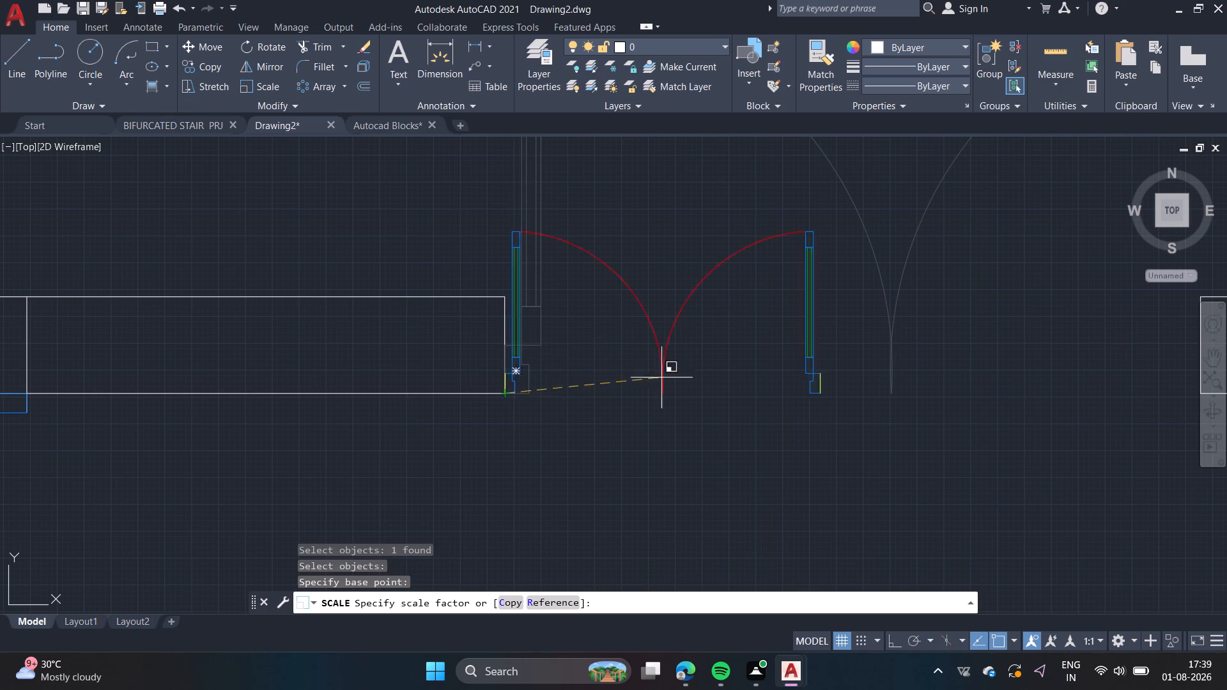
scroll(690, 377, "down", 2)
middle_click_drag(690, 377, 637, 399)
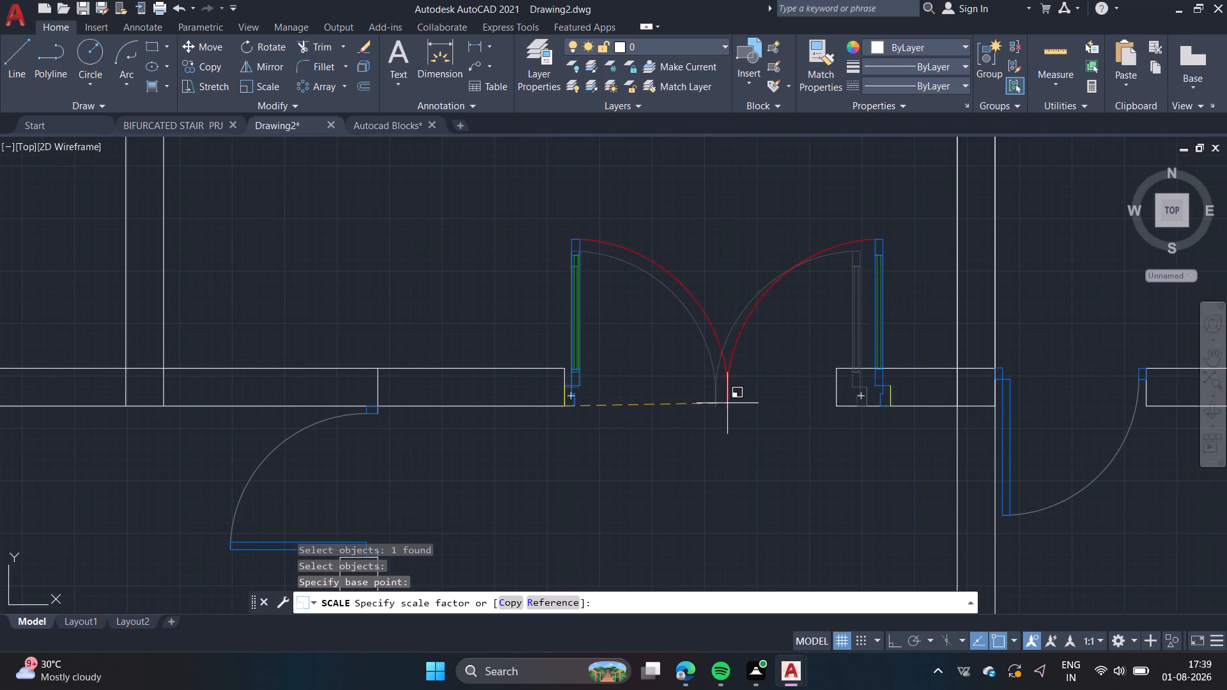
scroll(700, 408, "up", 1)
middle_click_drag(700, 408, 677, 408)
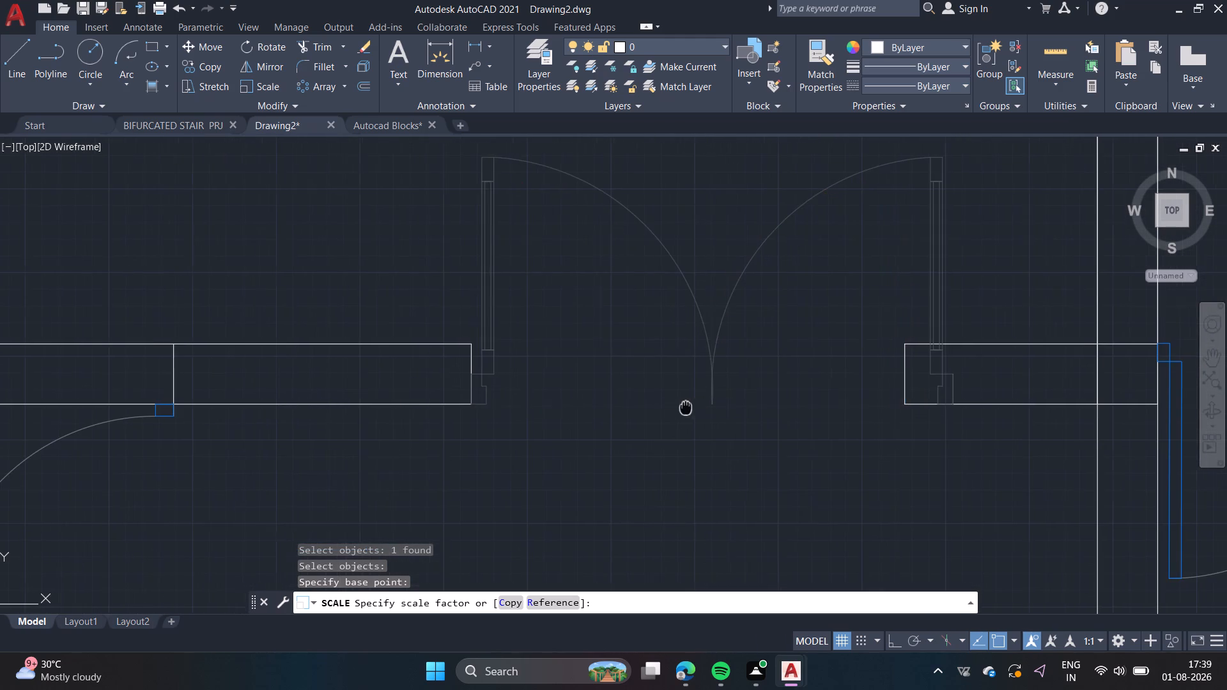
middle_click_drag(677, 408, 290, 455)
scroll(278, 463, "up", 2)
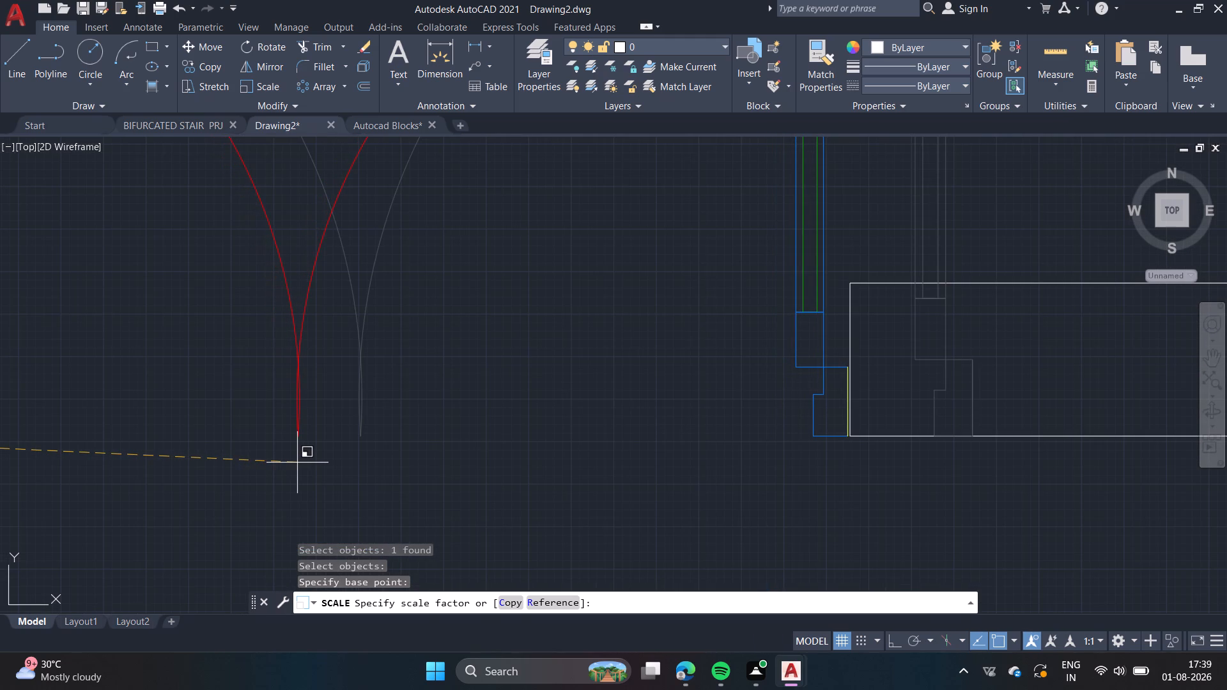
left_click(298, 463)
scroll(298, 463, "down", 4)
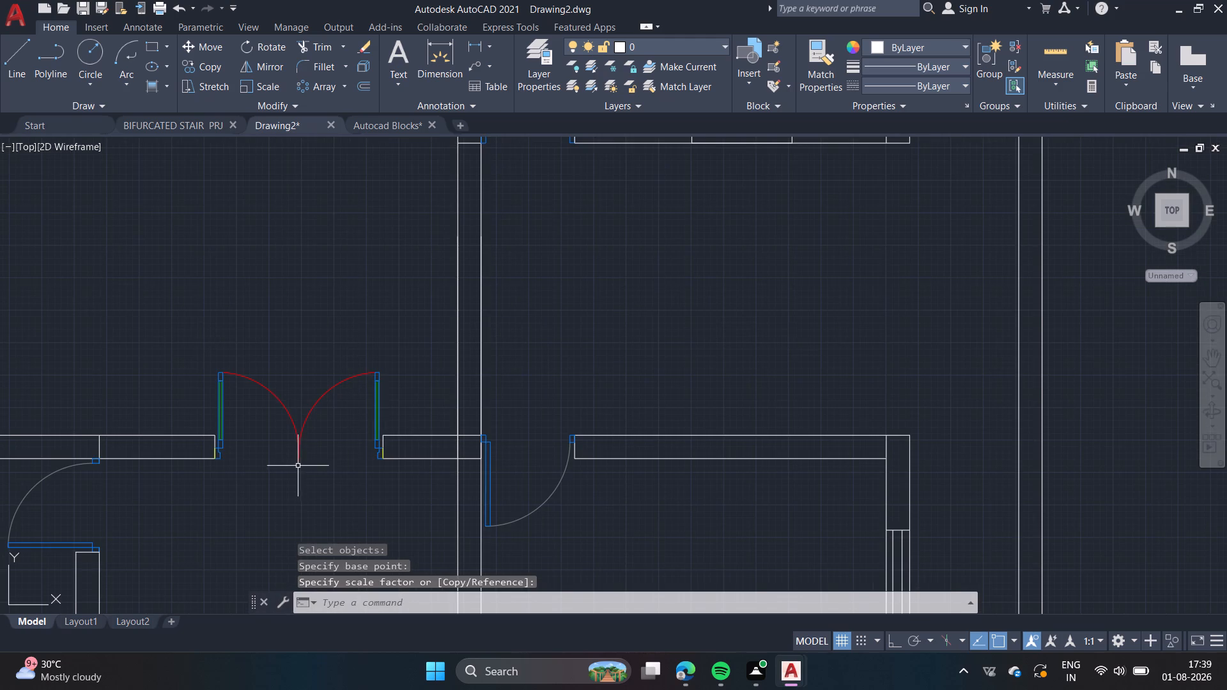
middle_click_drag(289, 479, 468, 336)
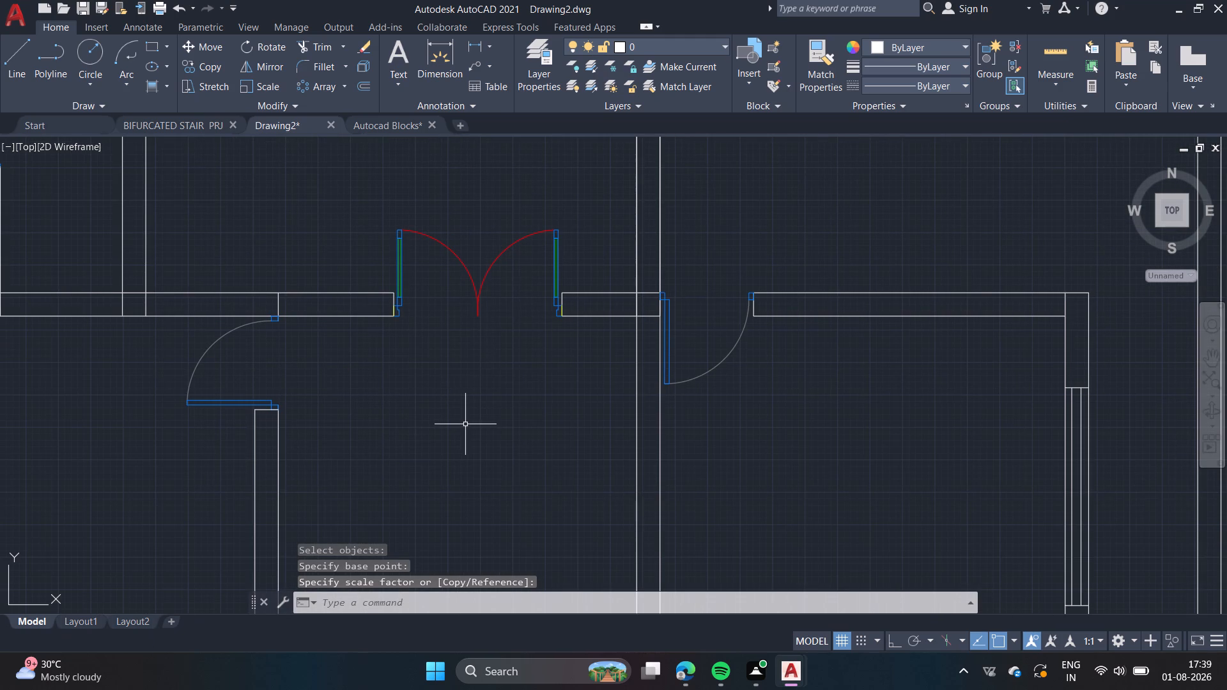
key("Escape")
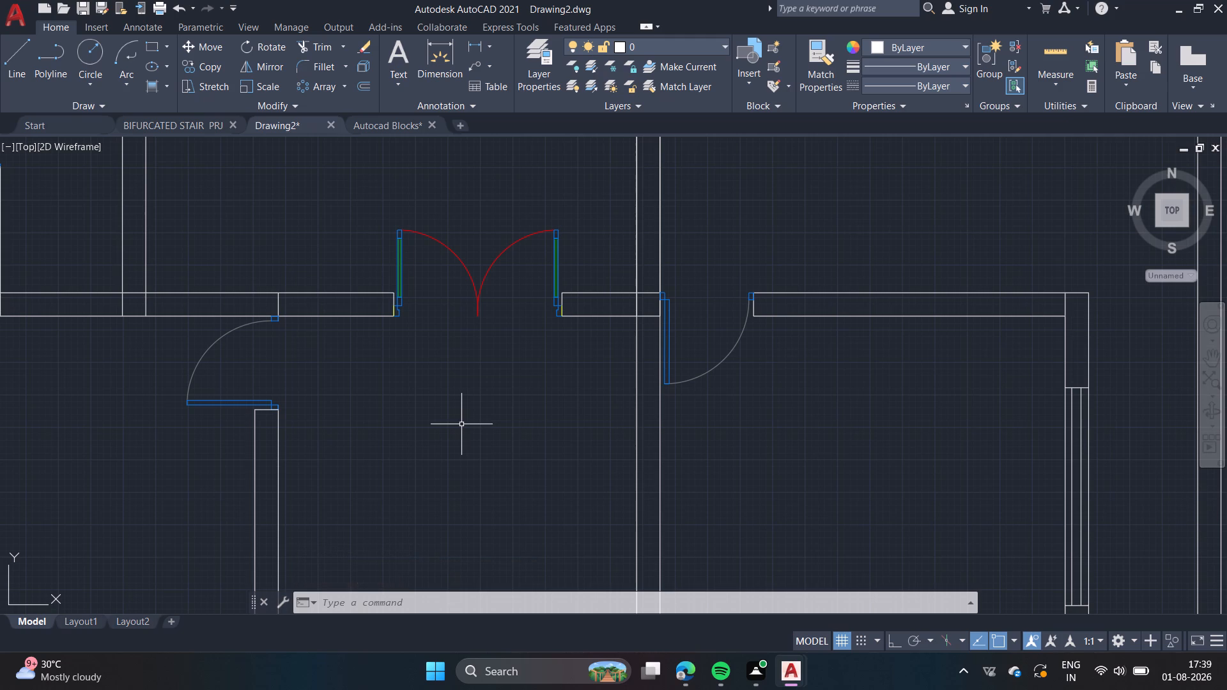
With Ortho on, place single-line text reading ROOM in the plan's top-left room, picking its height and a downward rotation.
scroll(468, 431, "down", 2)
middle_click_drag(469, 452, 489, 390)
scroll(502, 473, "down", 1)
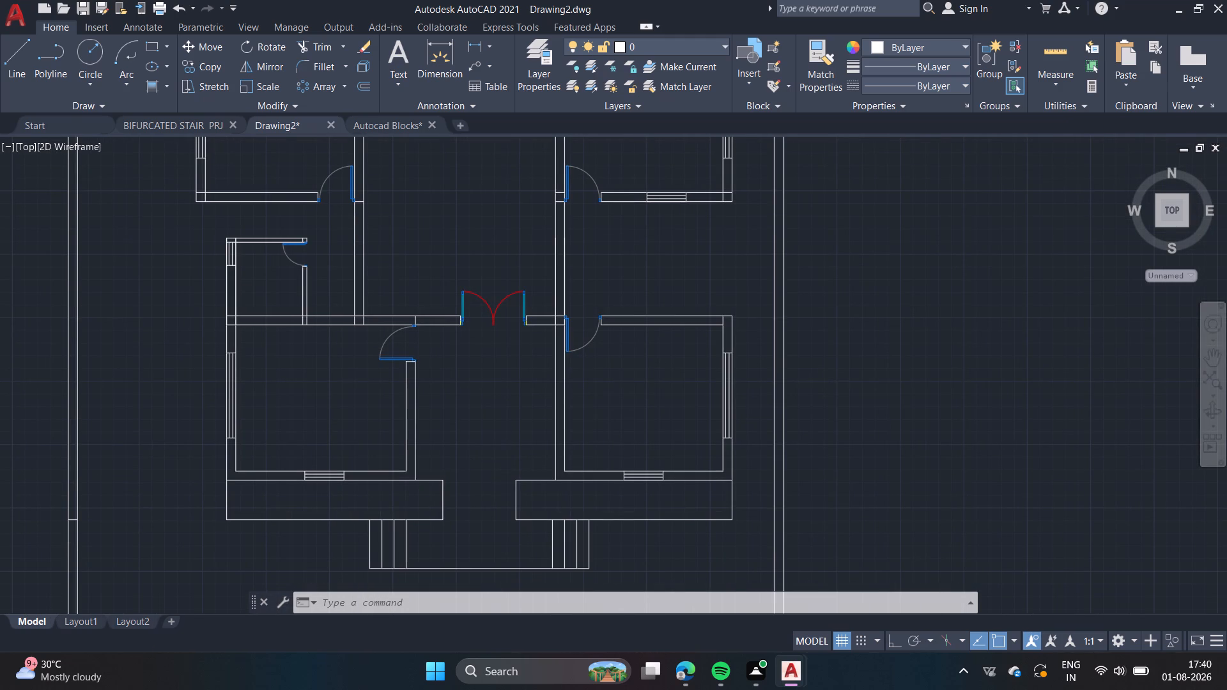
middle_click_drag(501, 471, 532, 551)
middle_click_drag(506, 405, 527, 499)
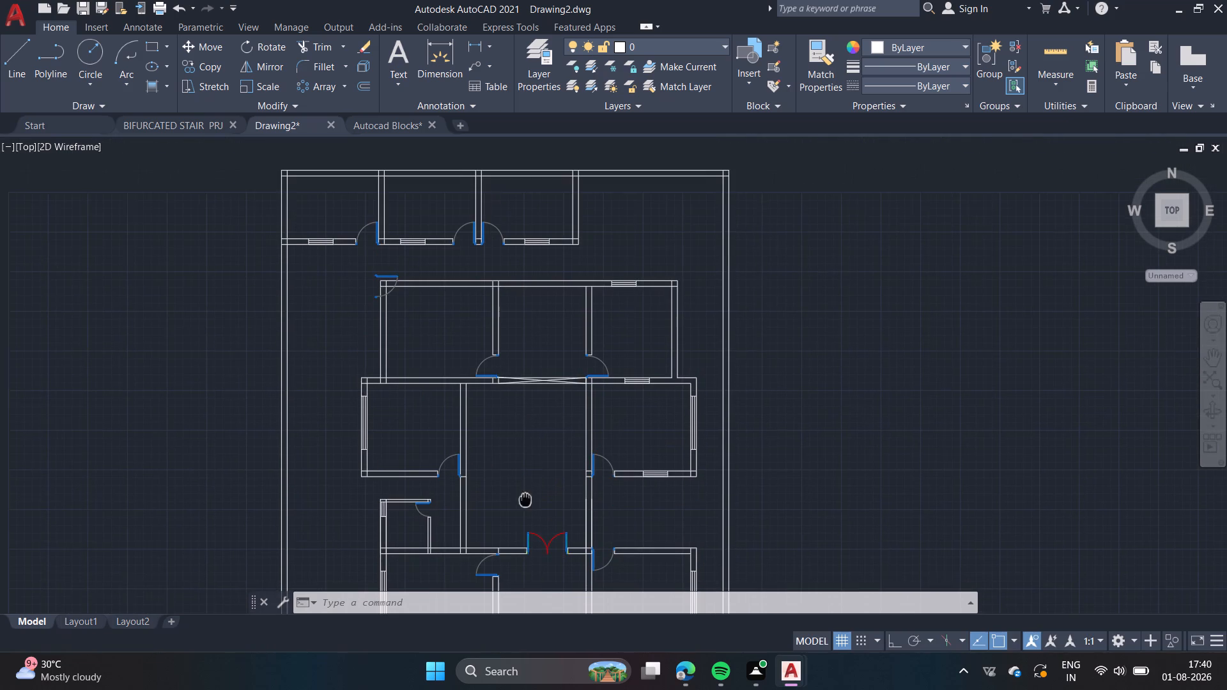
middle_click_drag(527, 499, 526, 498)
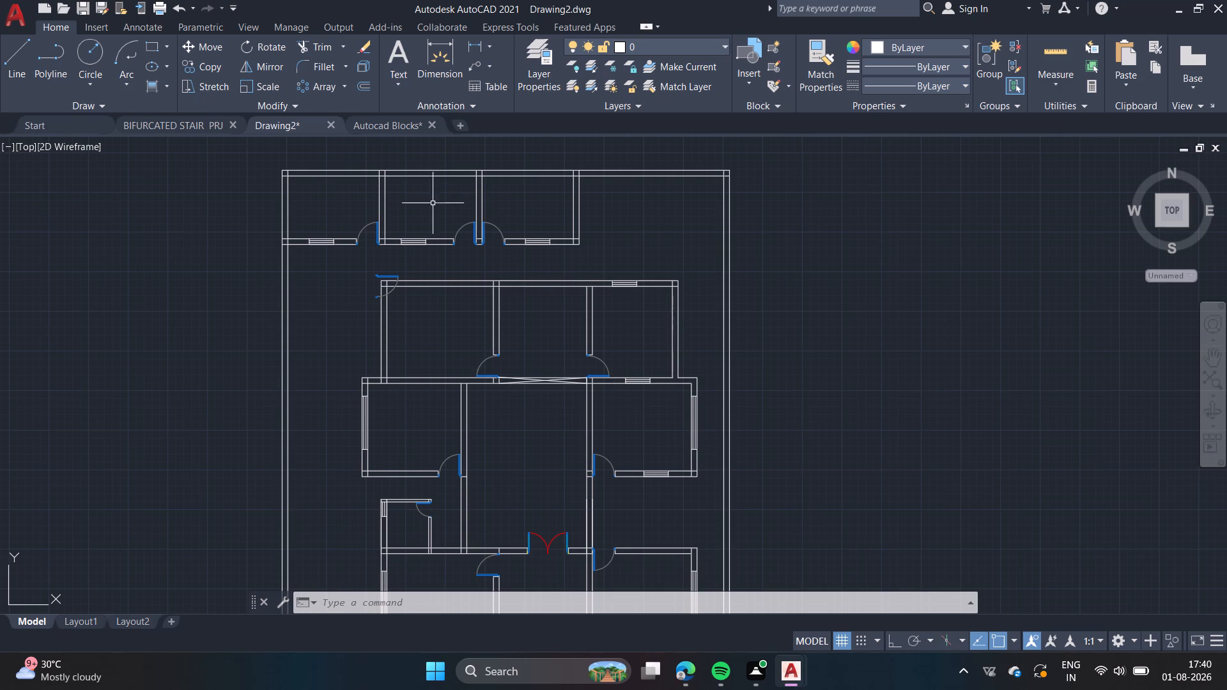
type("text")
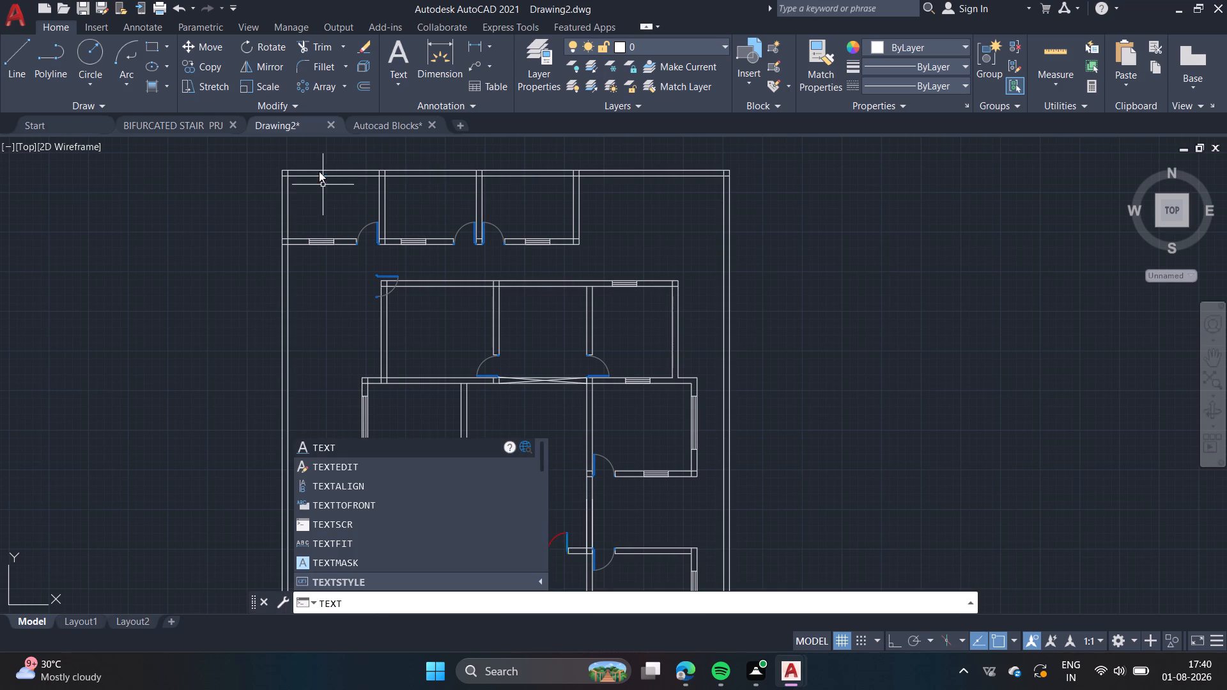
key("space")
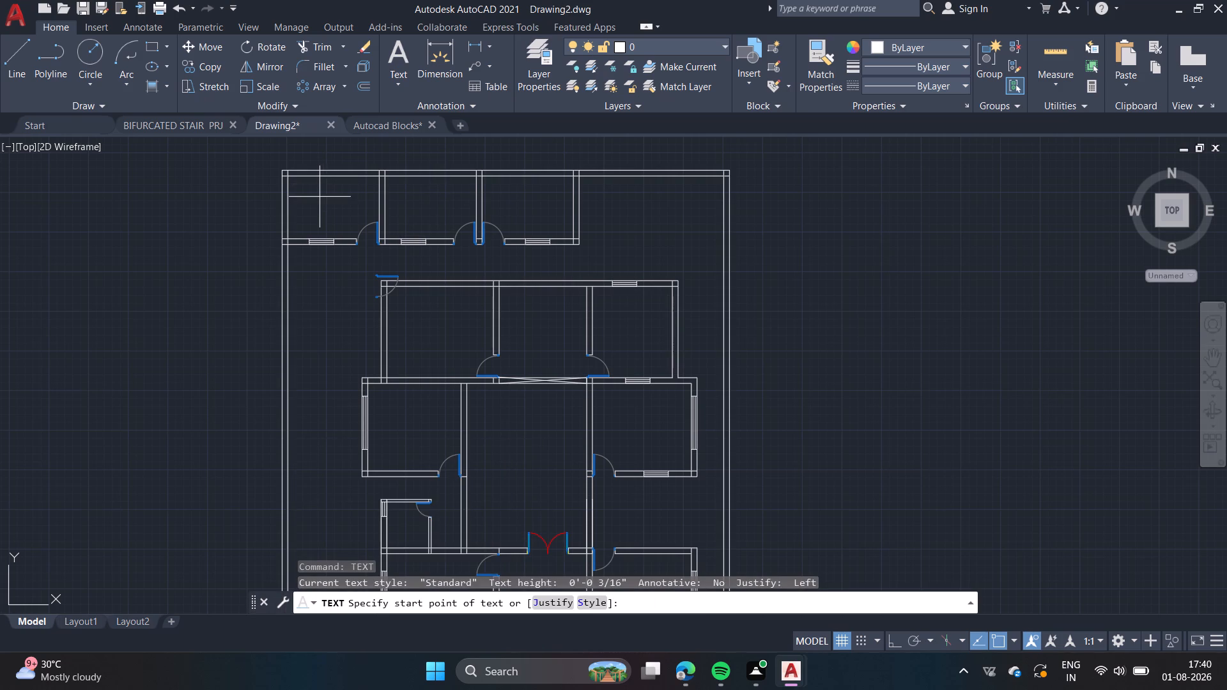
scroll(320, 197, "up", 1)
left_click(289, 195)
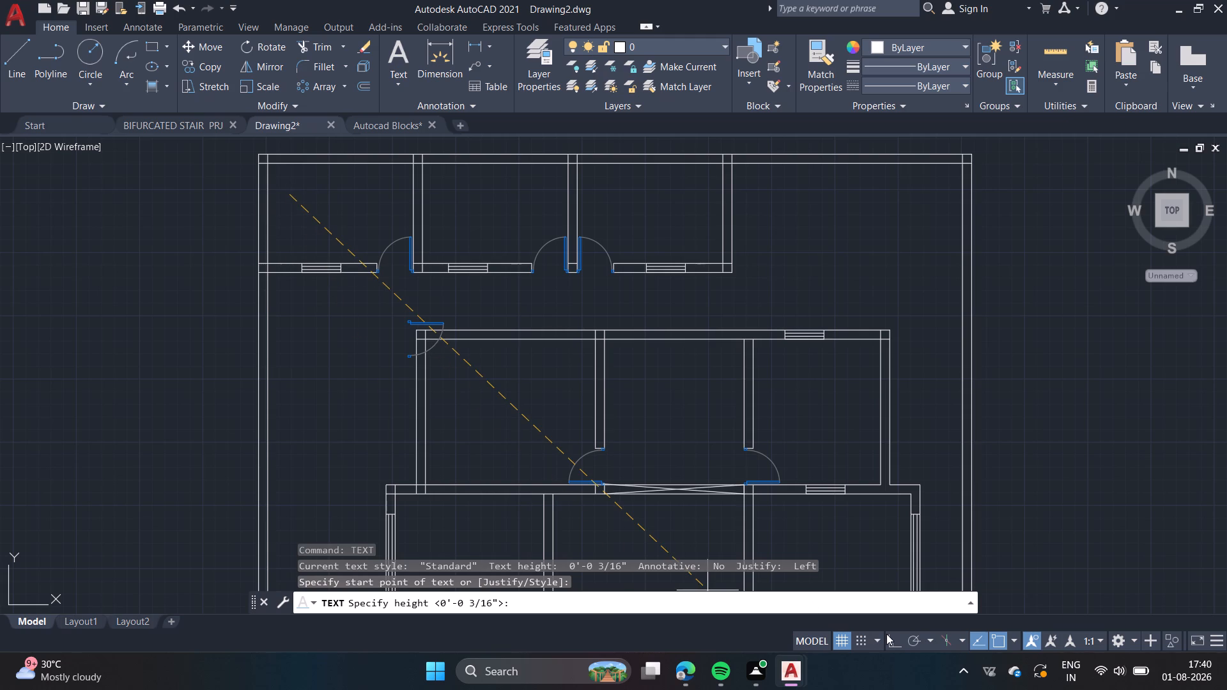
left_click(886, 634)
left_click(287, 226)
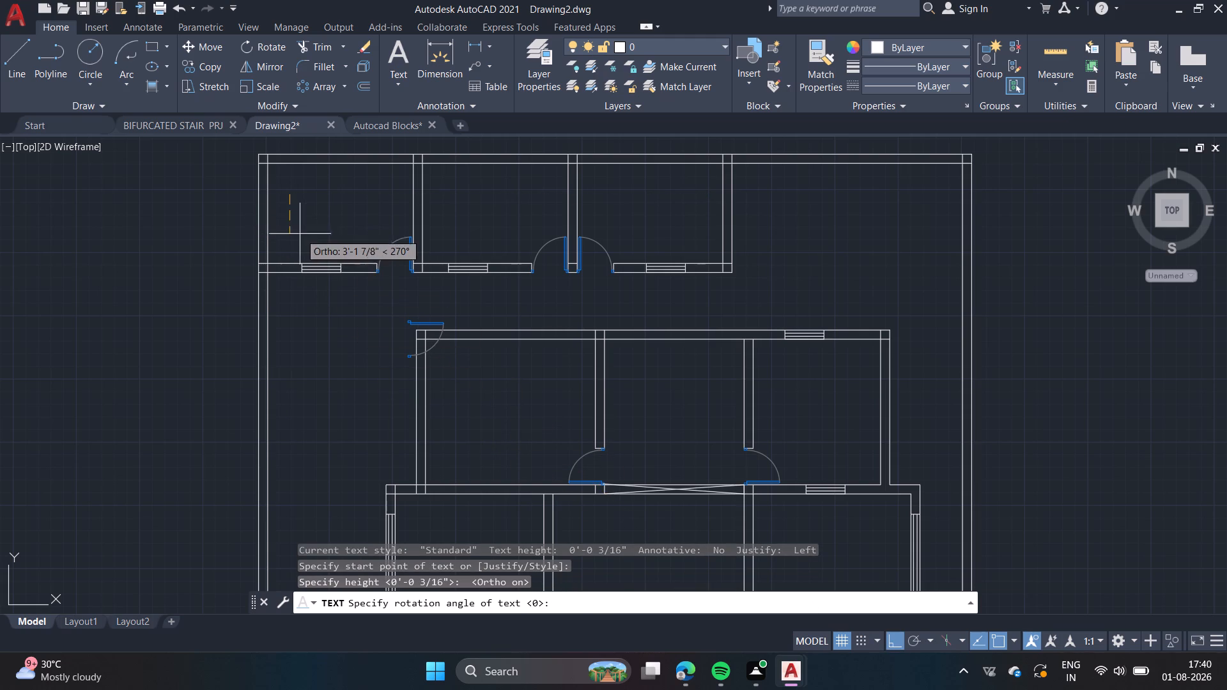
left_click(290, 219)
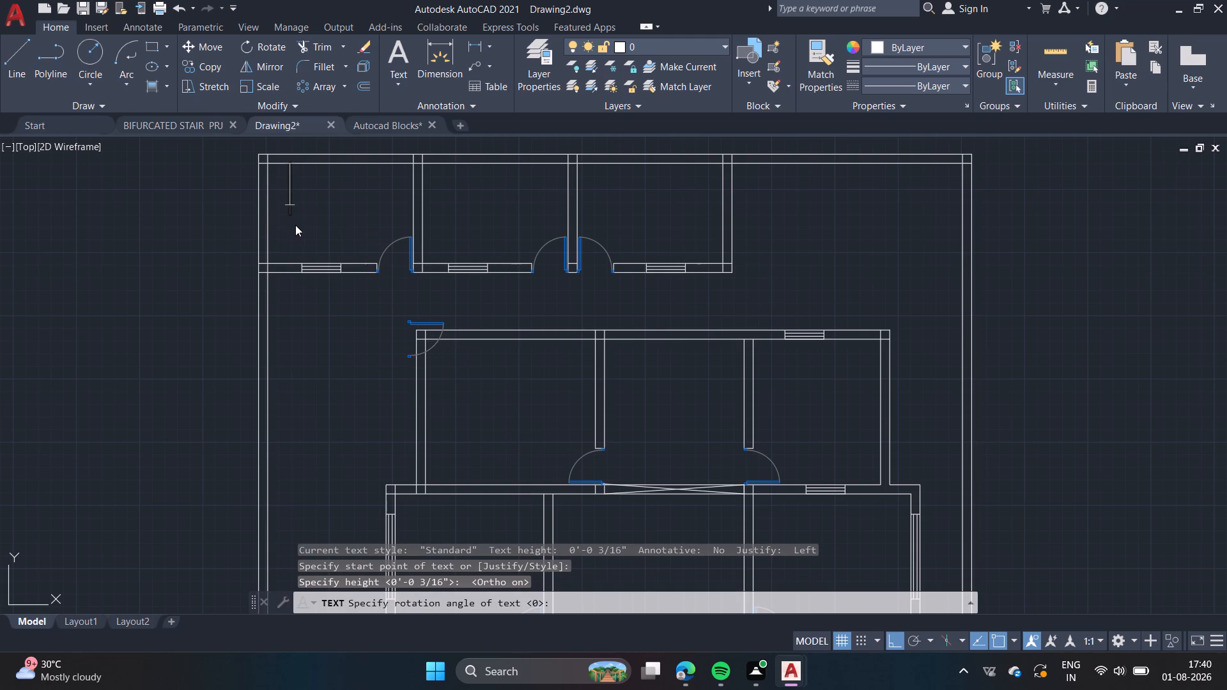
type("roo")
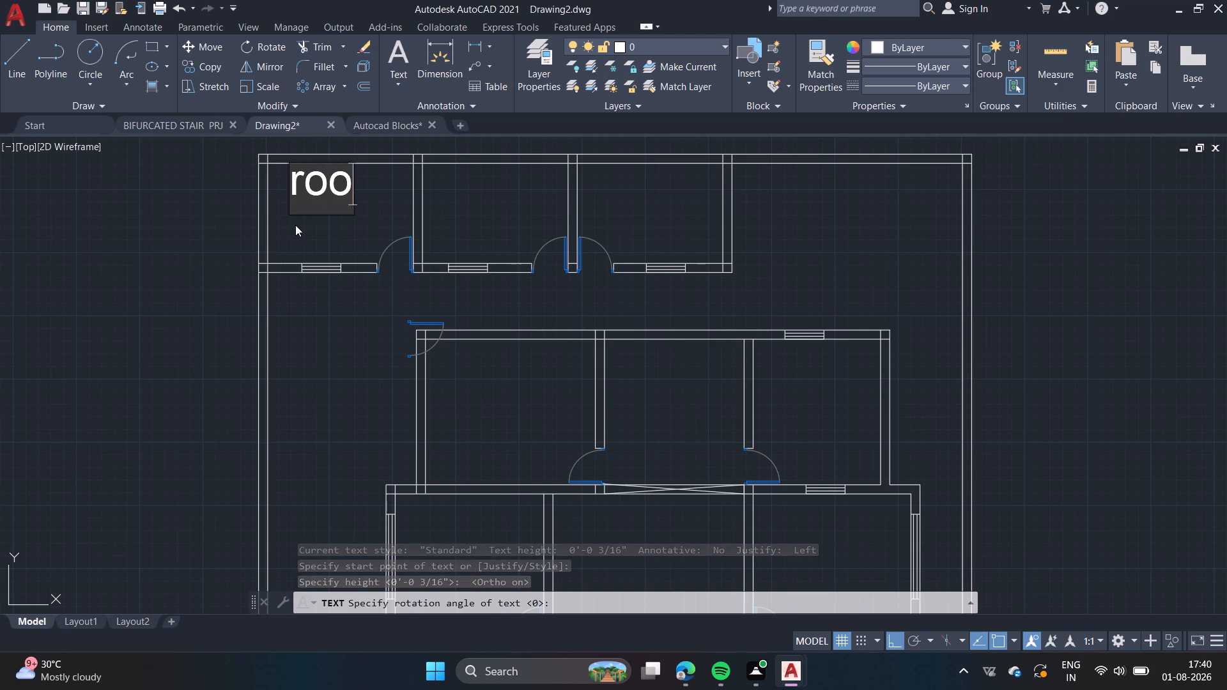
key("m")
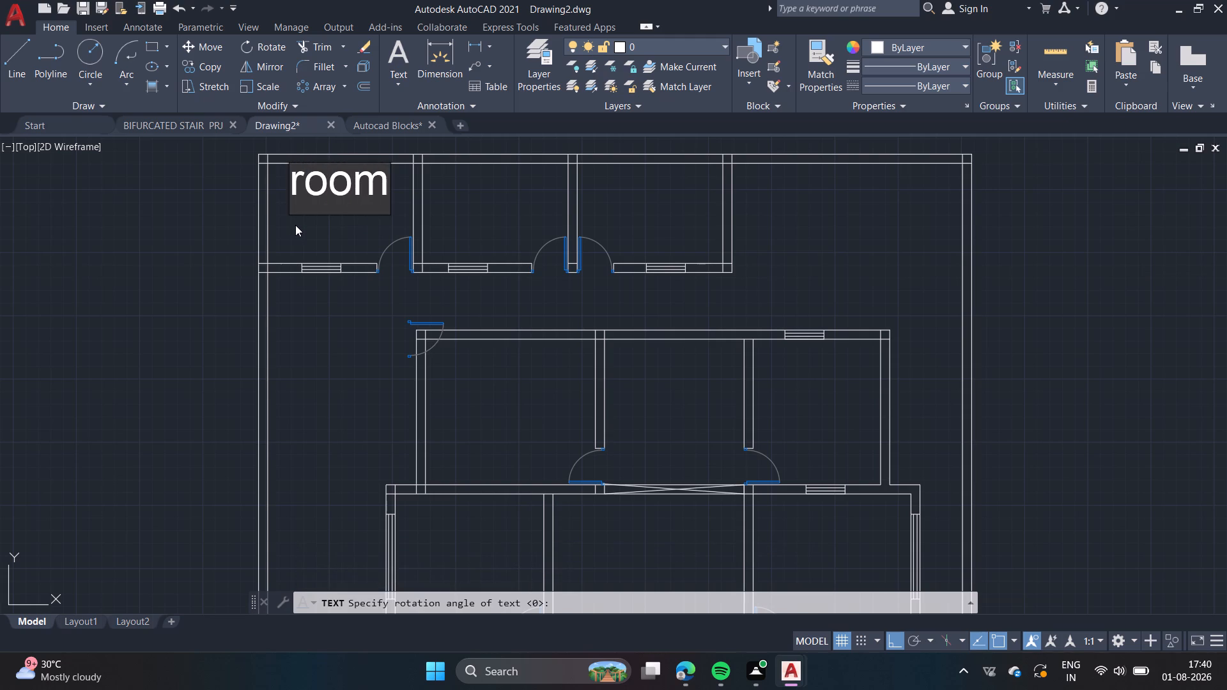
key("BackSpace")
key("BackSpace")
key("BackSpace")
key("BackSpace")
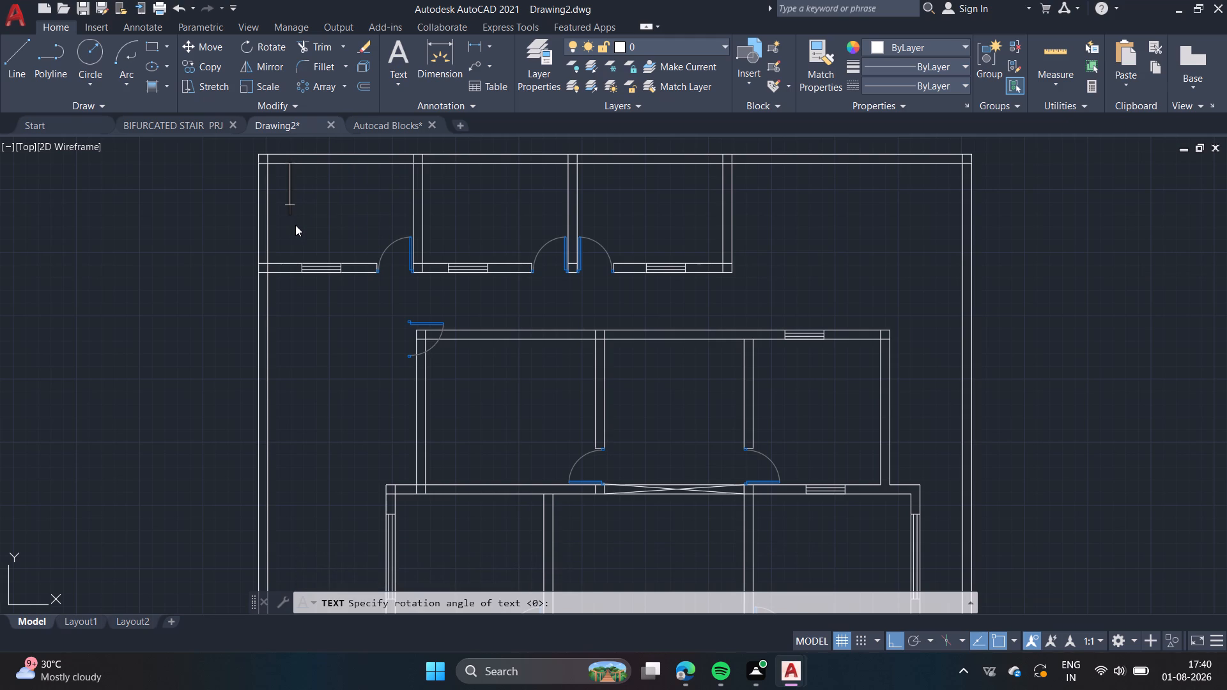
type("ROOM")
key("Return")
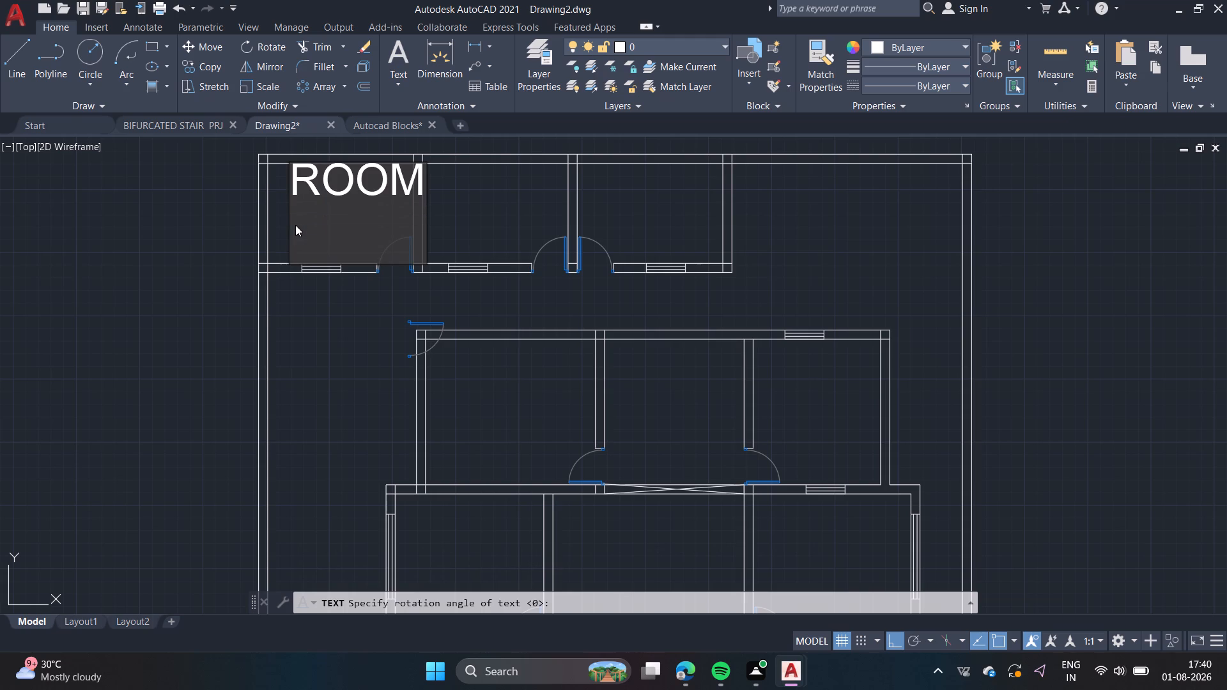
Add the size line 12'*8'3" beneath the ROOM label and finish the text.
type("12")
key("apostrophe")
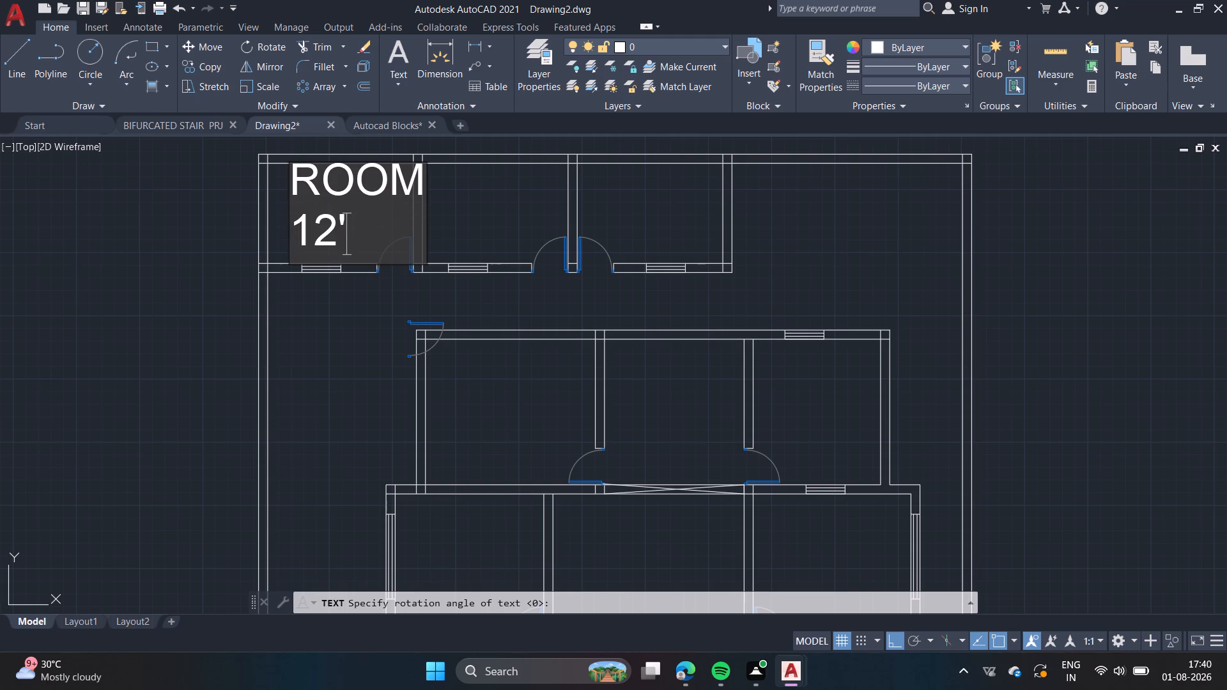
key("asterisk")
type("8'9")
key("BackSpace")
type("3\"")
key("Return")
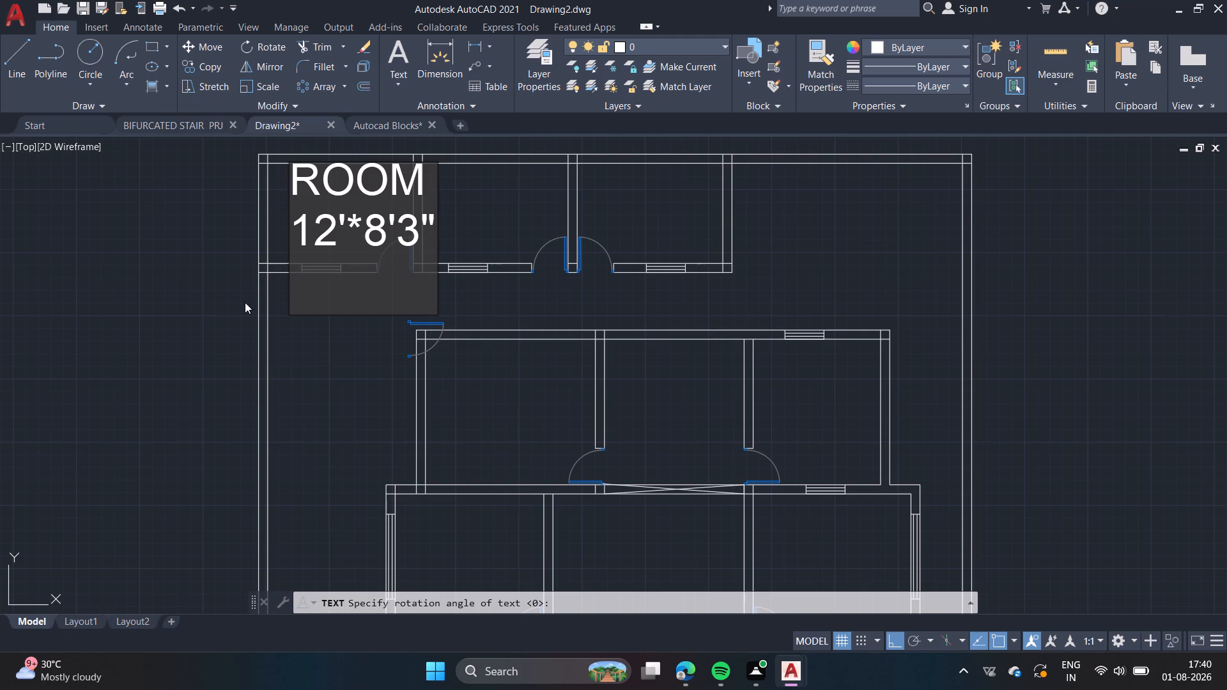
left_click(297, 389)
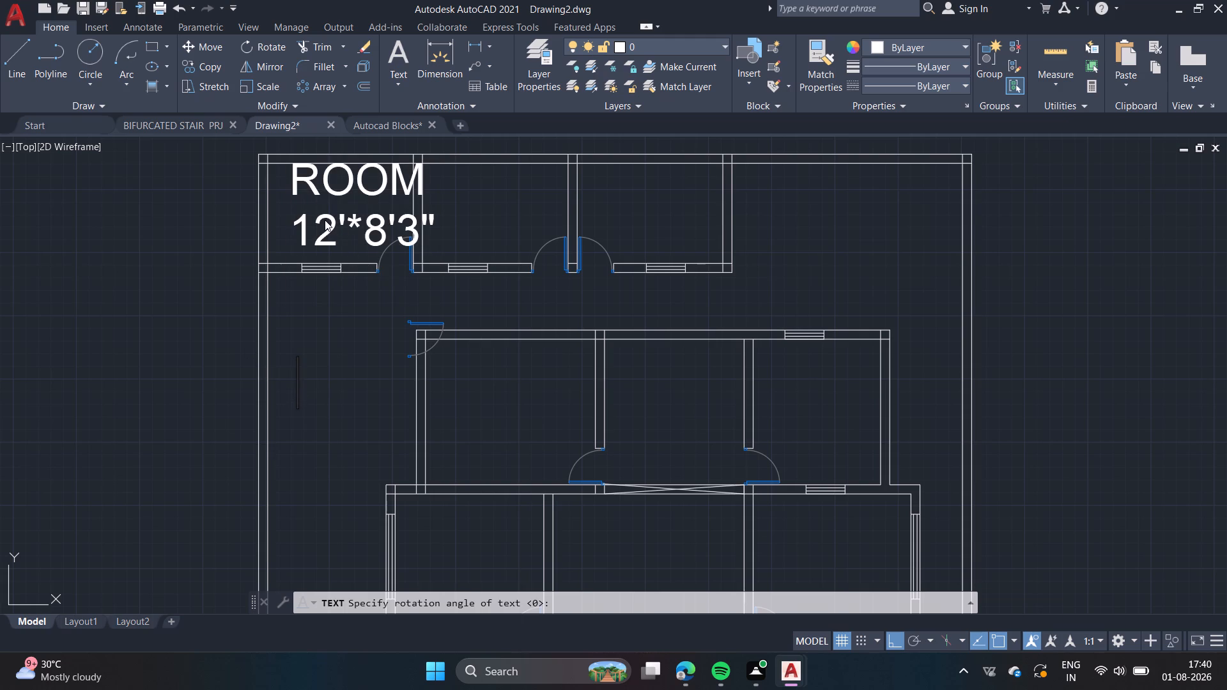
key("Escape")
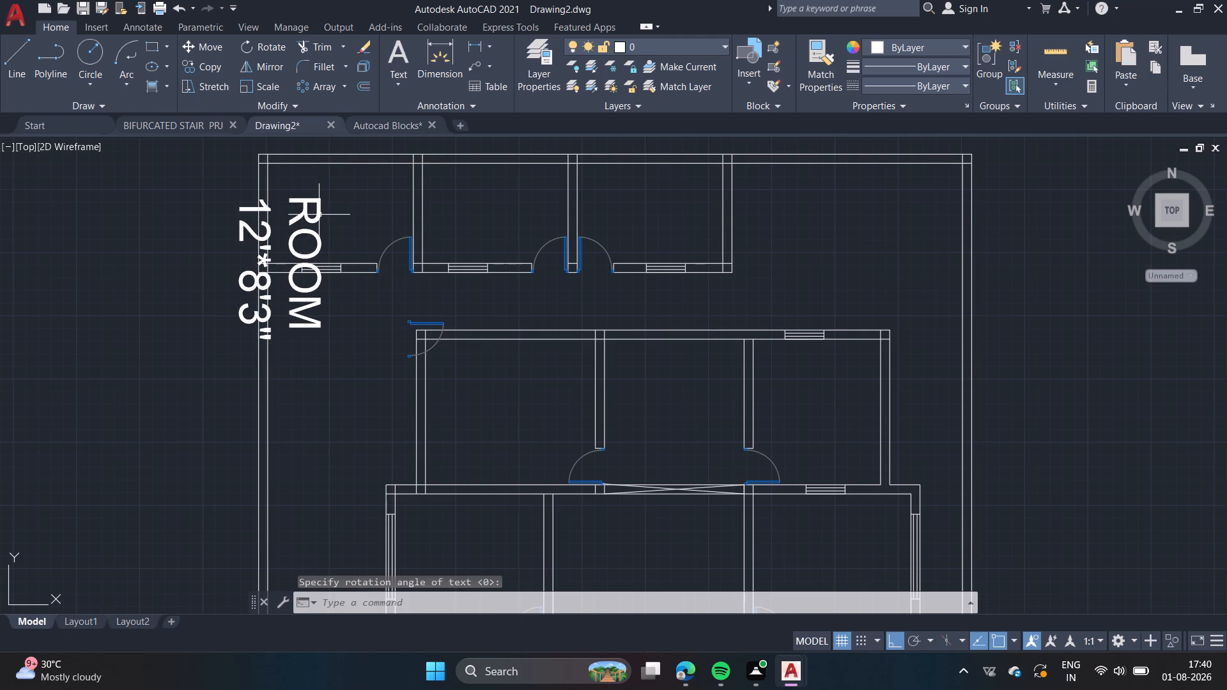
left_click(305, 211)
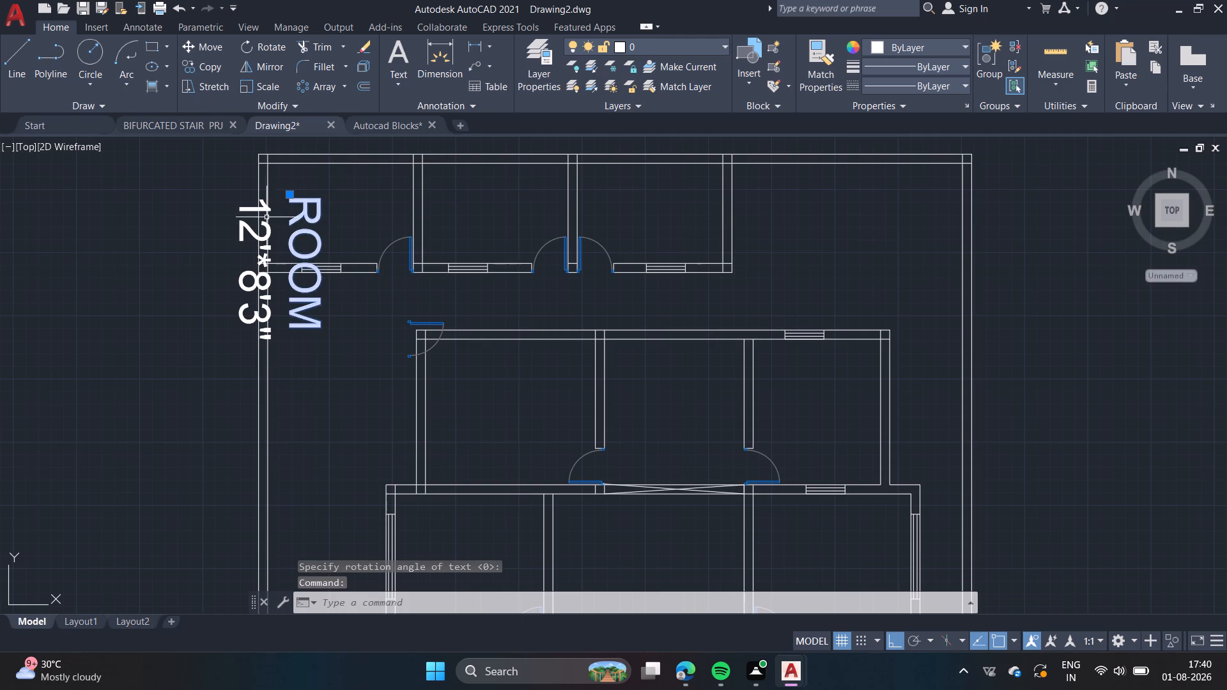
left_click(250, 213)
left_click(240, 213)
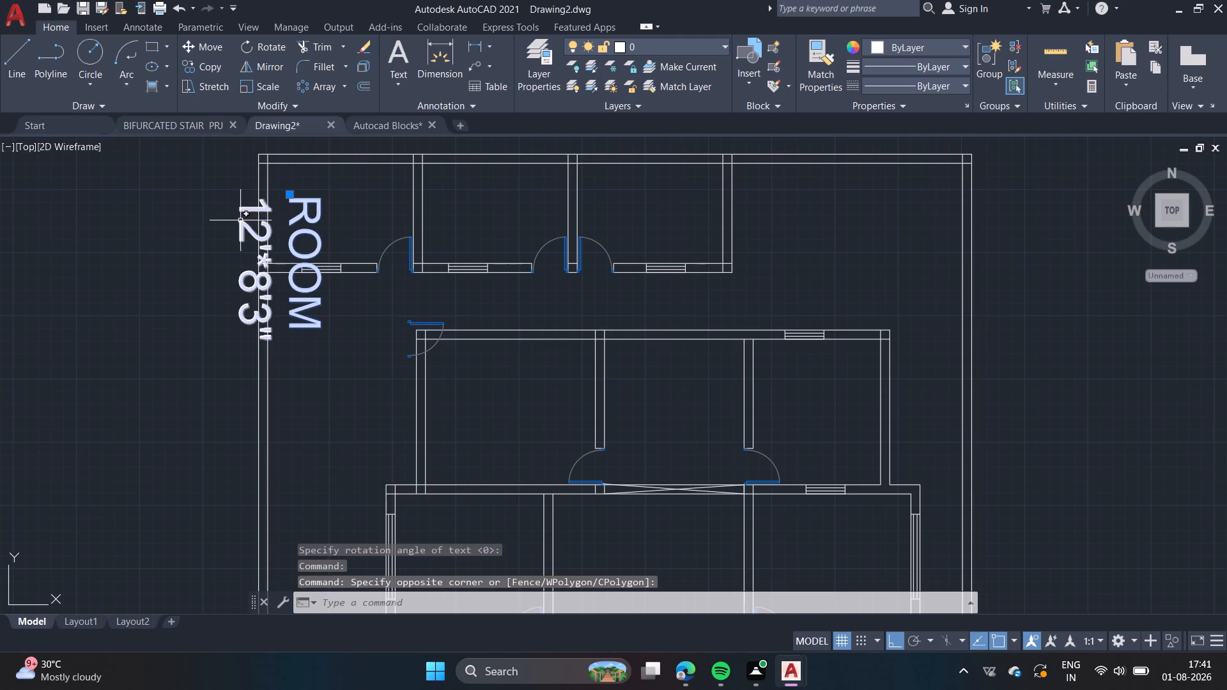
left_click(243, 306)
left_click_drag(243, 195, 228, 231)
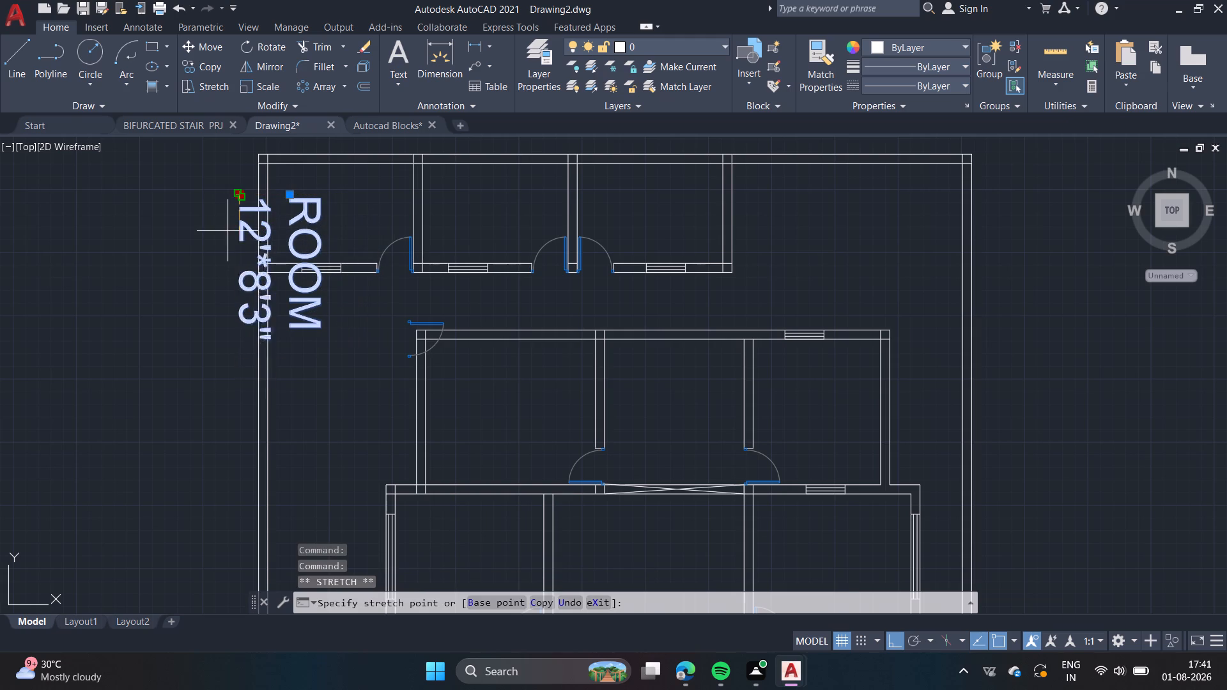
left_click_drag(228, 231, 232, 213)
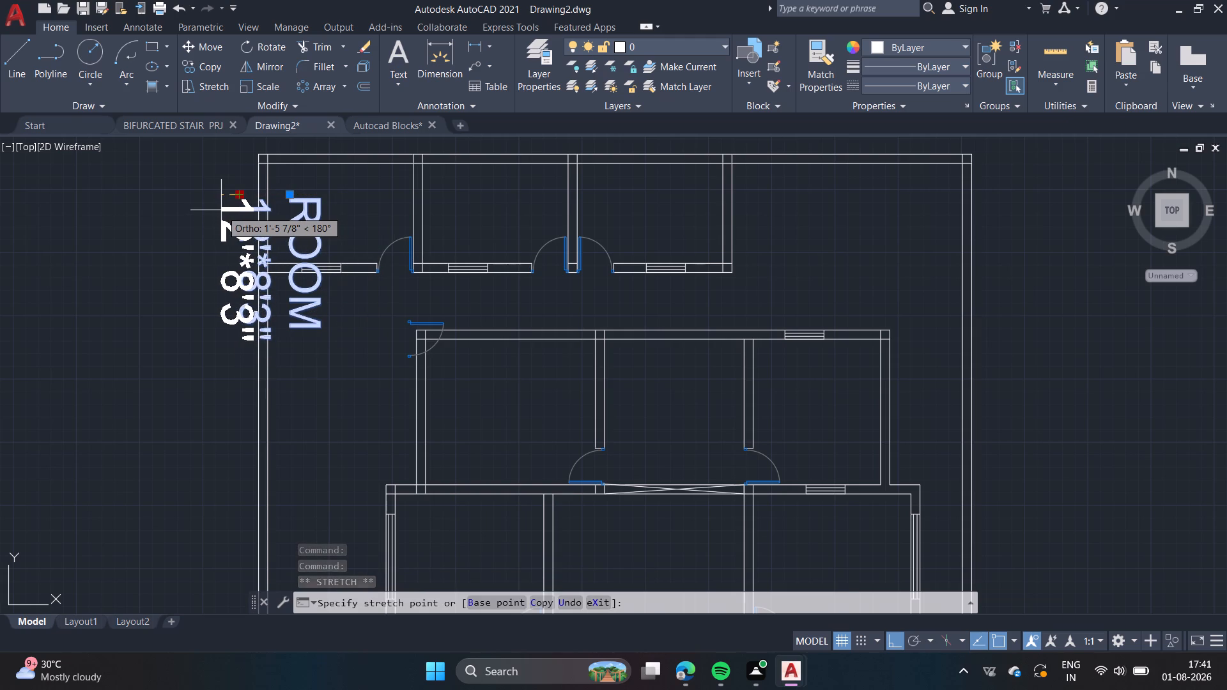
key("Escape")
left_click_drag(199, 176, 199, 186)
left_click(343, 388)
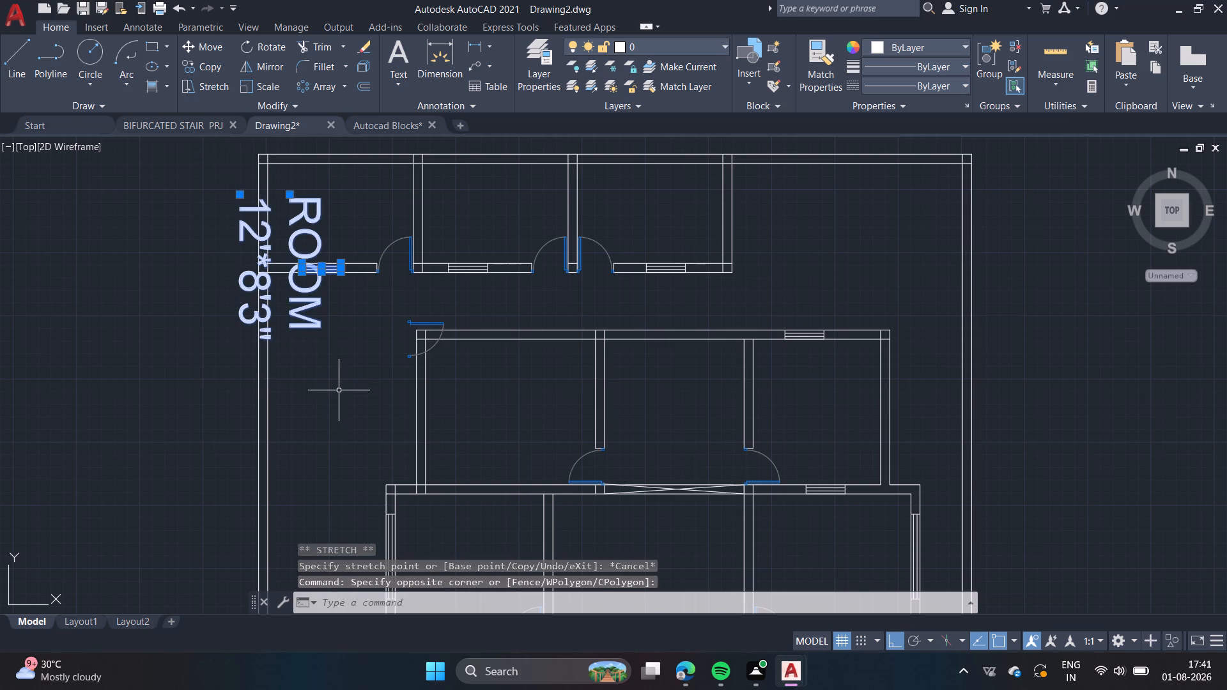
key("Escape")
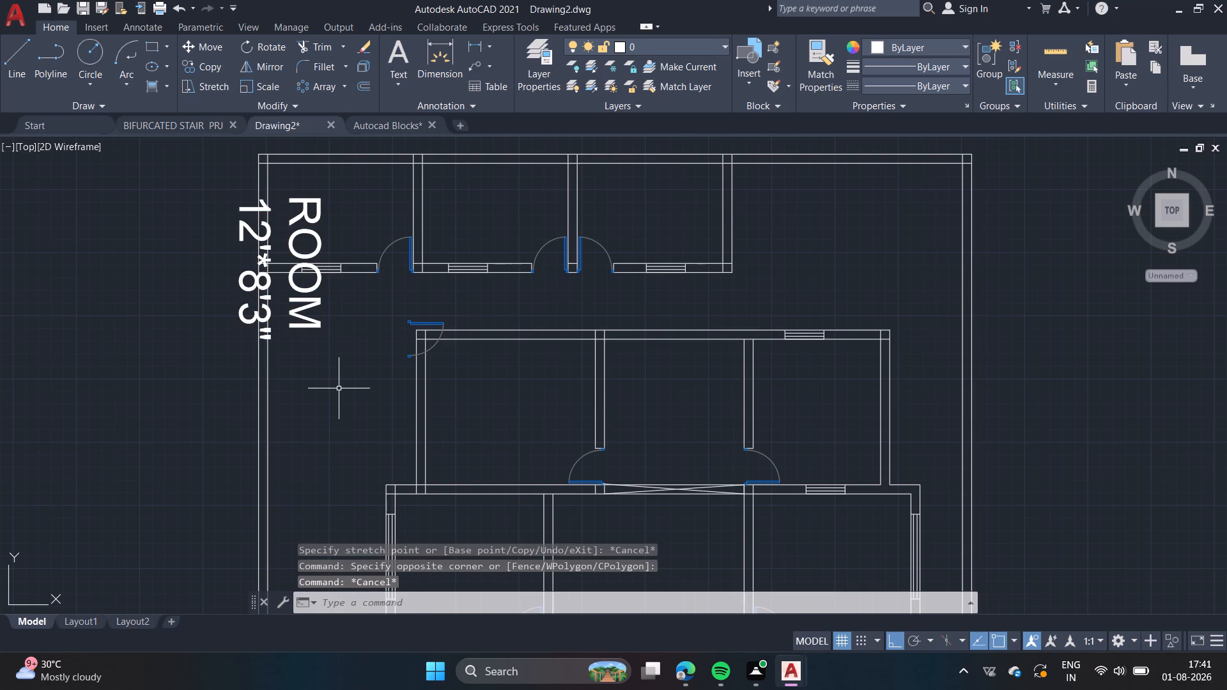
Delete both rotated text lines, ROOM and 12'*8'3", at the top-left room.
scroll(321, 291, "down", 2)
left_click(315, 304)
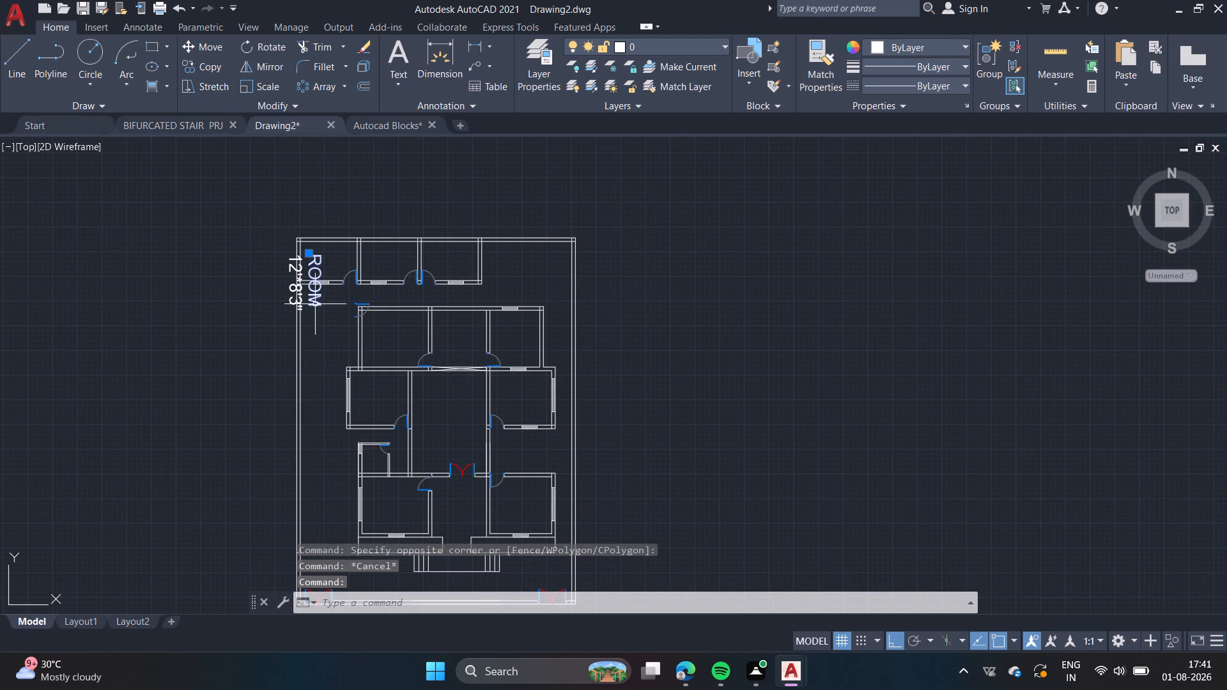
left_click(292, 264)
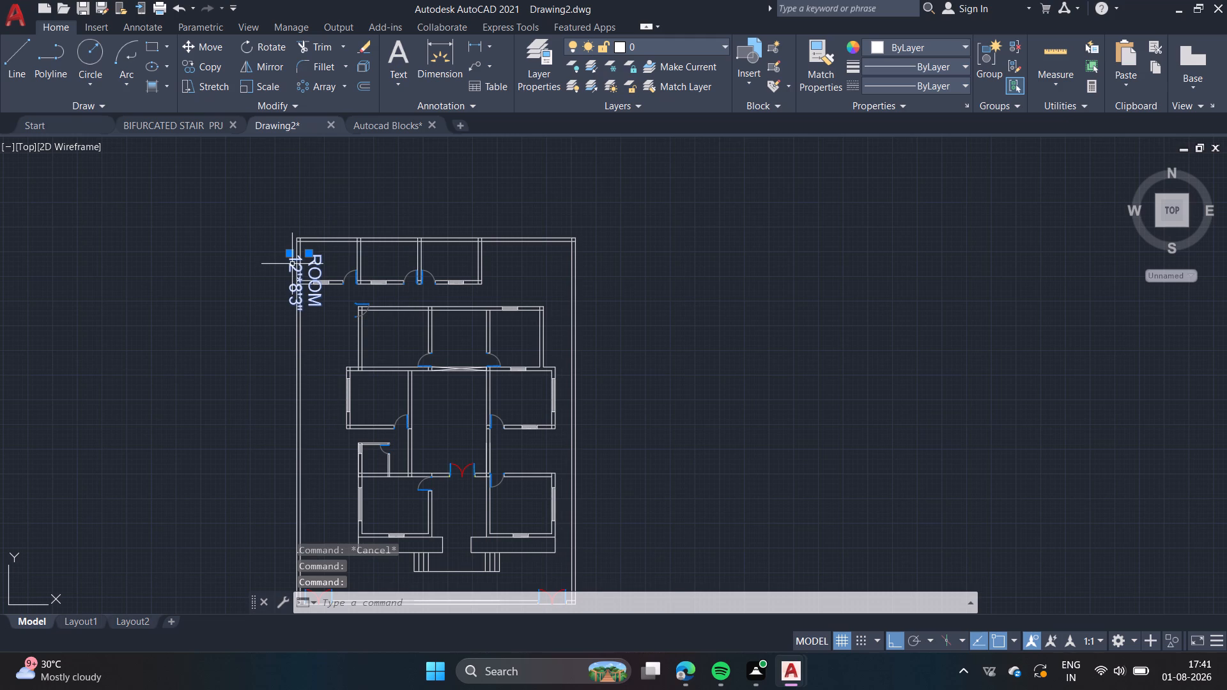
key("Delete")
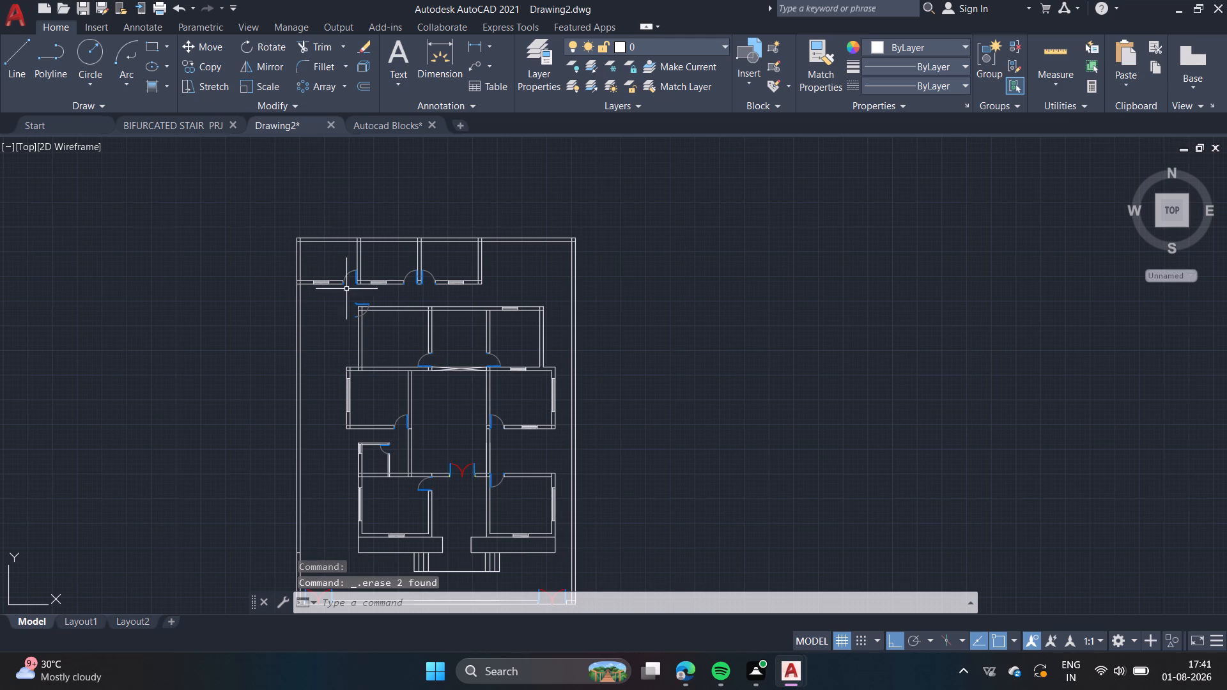
Delete the stray door at the upper-left outer corner of the main building.
middle_click_drag(360, 316, 363, 247)
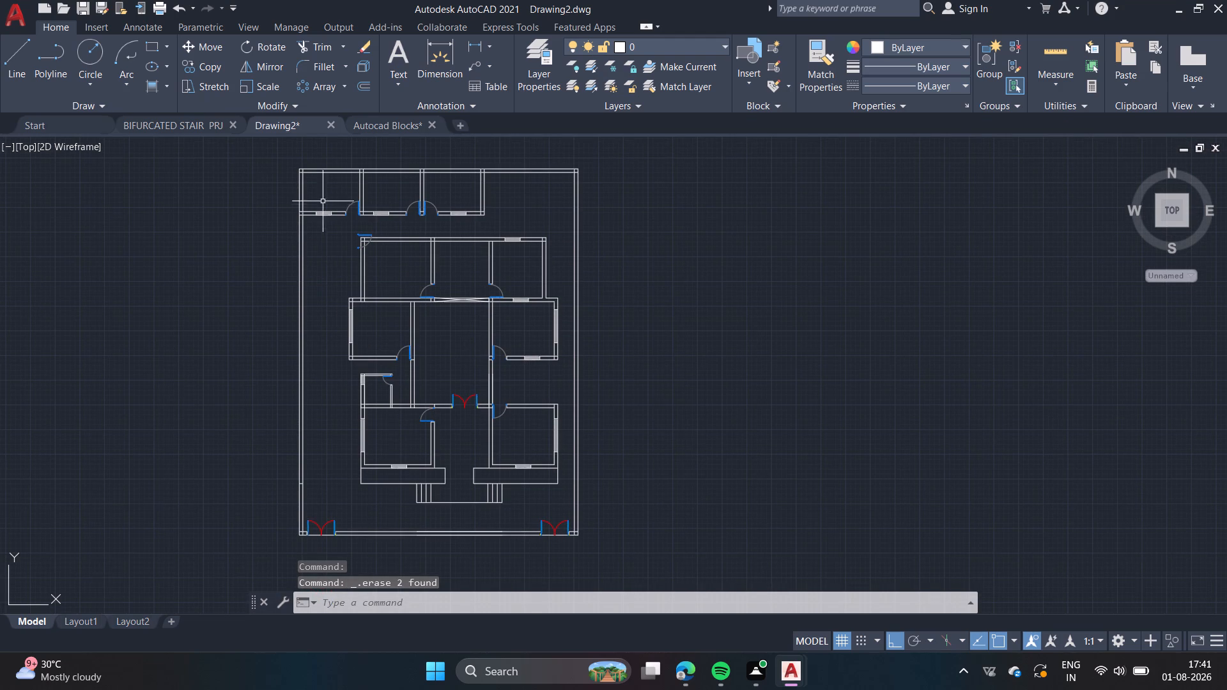
scroll(401, 250, "up", 2)
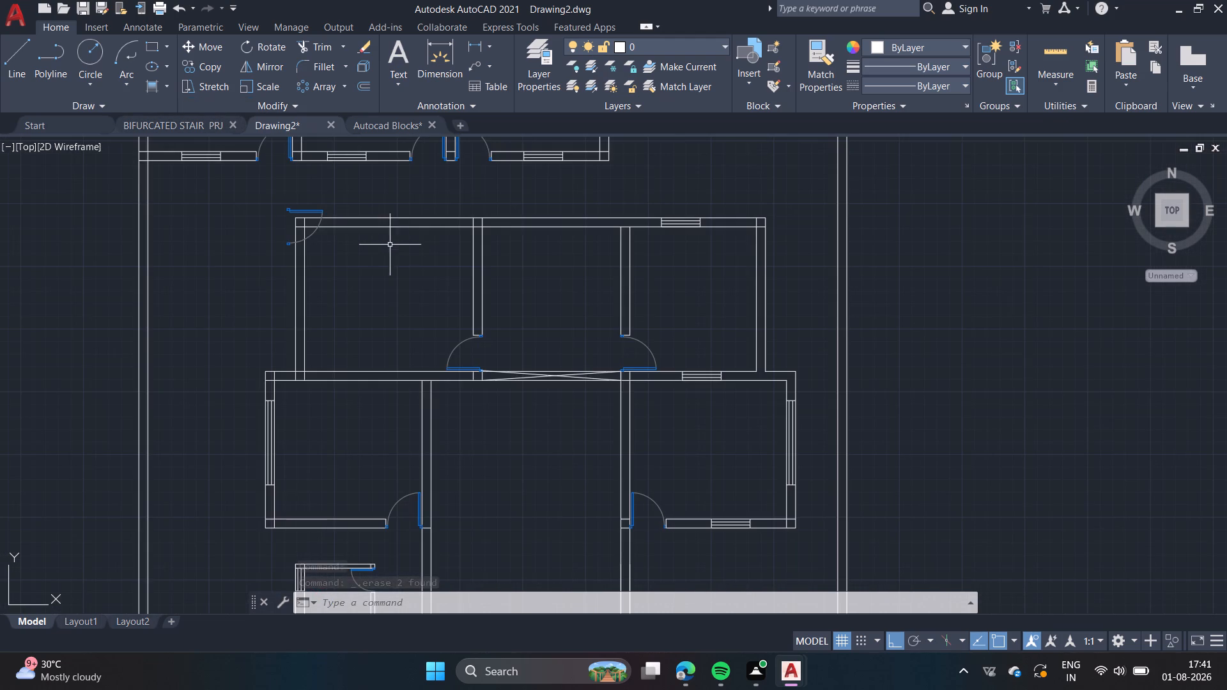
left_click(306, 210)
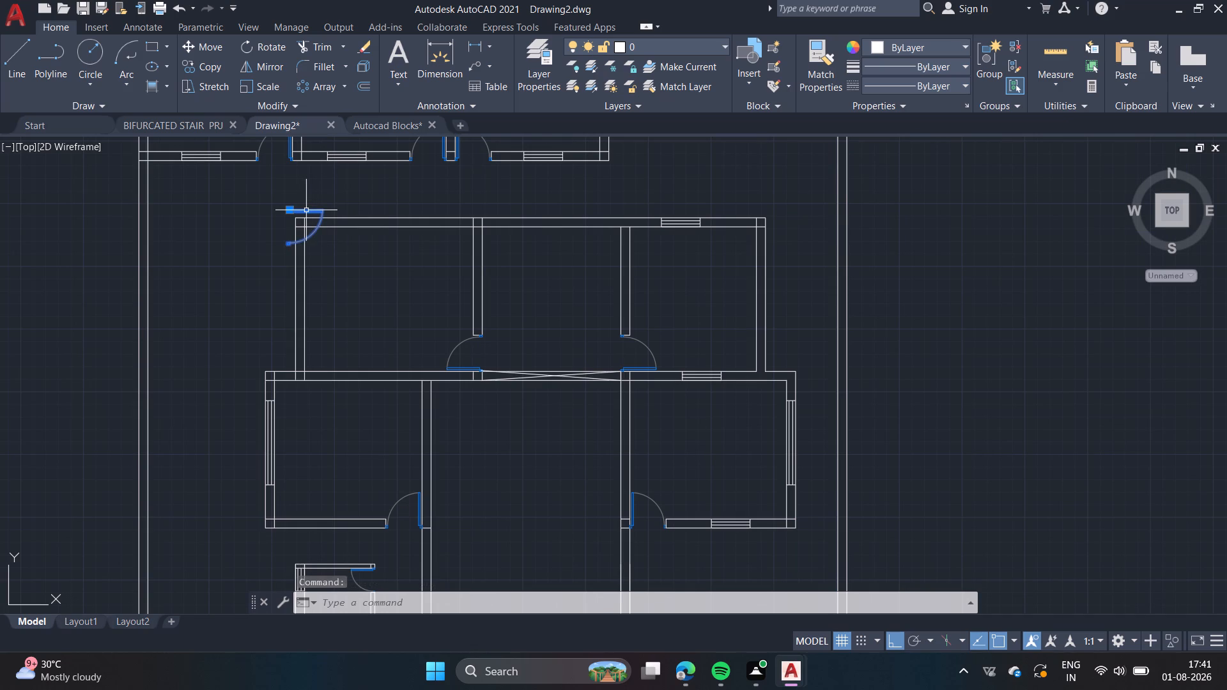
key("Delete")
Close the BIFURCATED STAIR PRJ drawing and return to Drawing2.
scroll(361, 129, "down", 4)
scroll(350, 269, "up", 1)
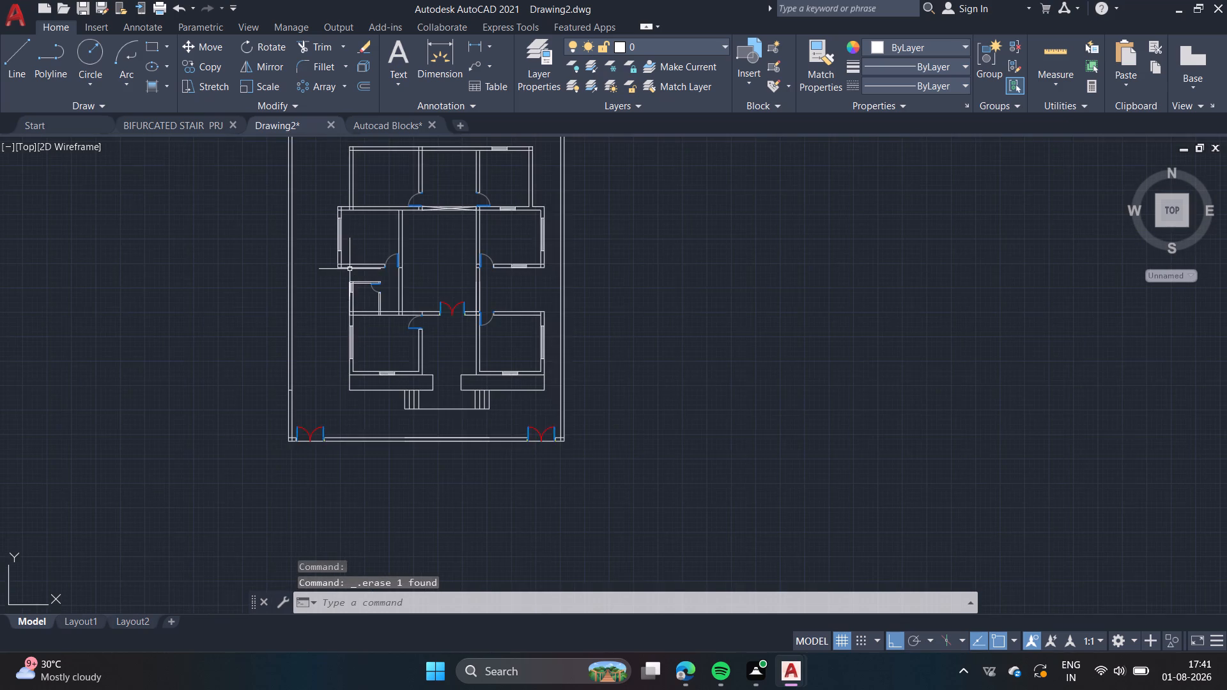
scroll(350, 269, "up", 1)
scroll(351, 265, "down", 1)
middle_click_drag(317, 245, 319, 346)
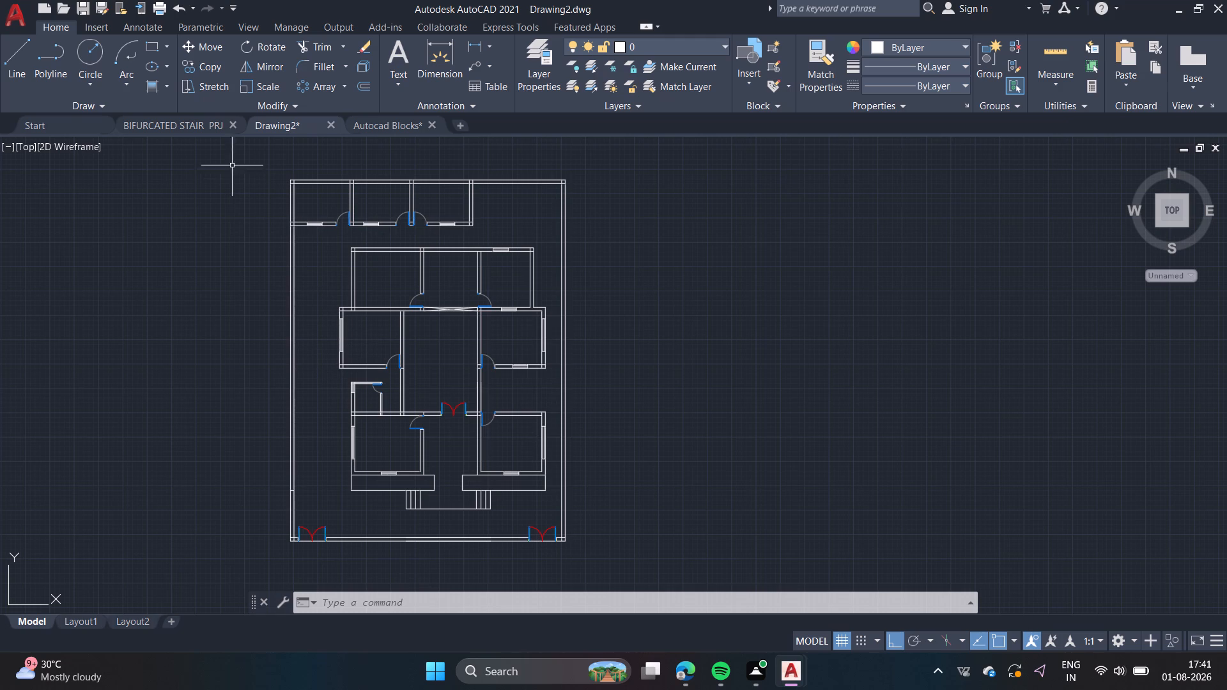
left_click(235, 126)
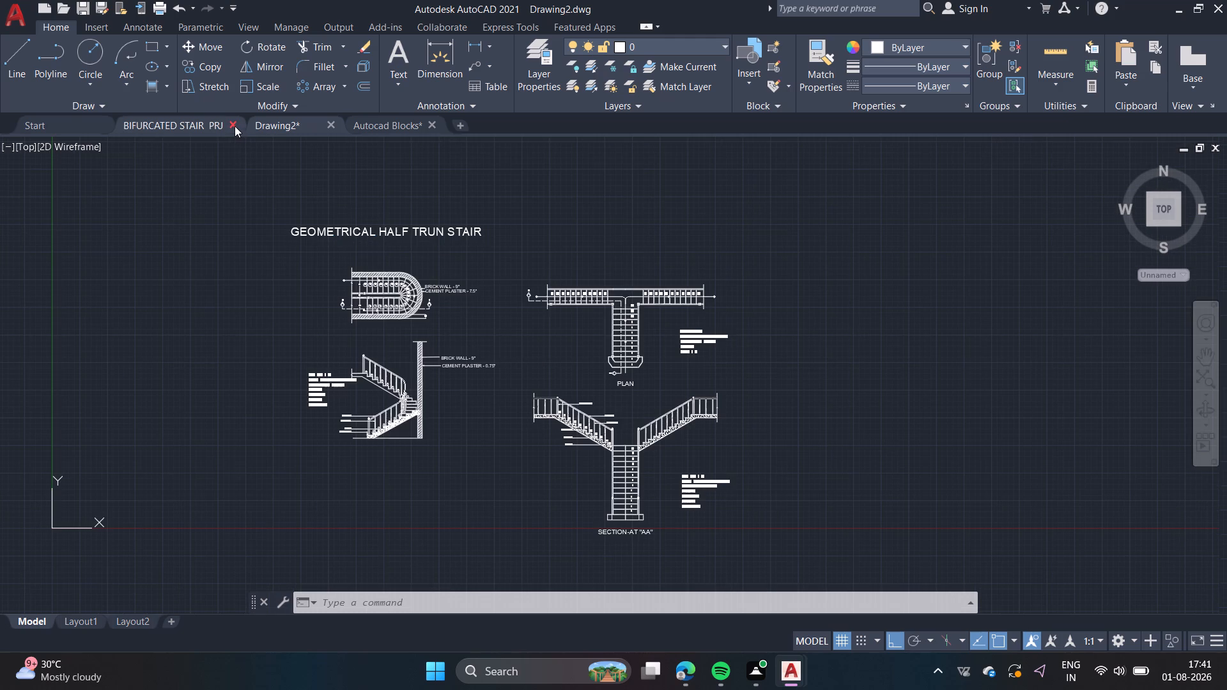
left_click(282, 128)
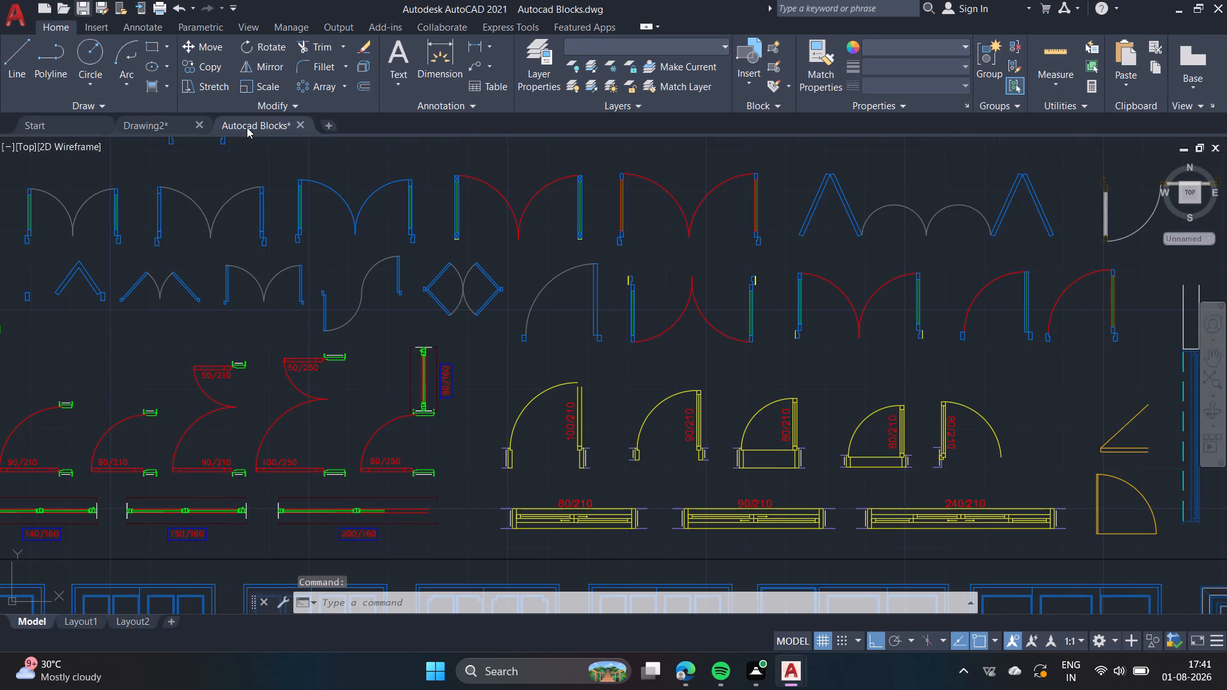
left_click(150, 125)
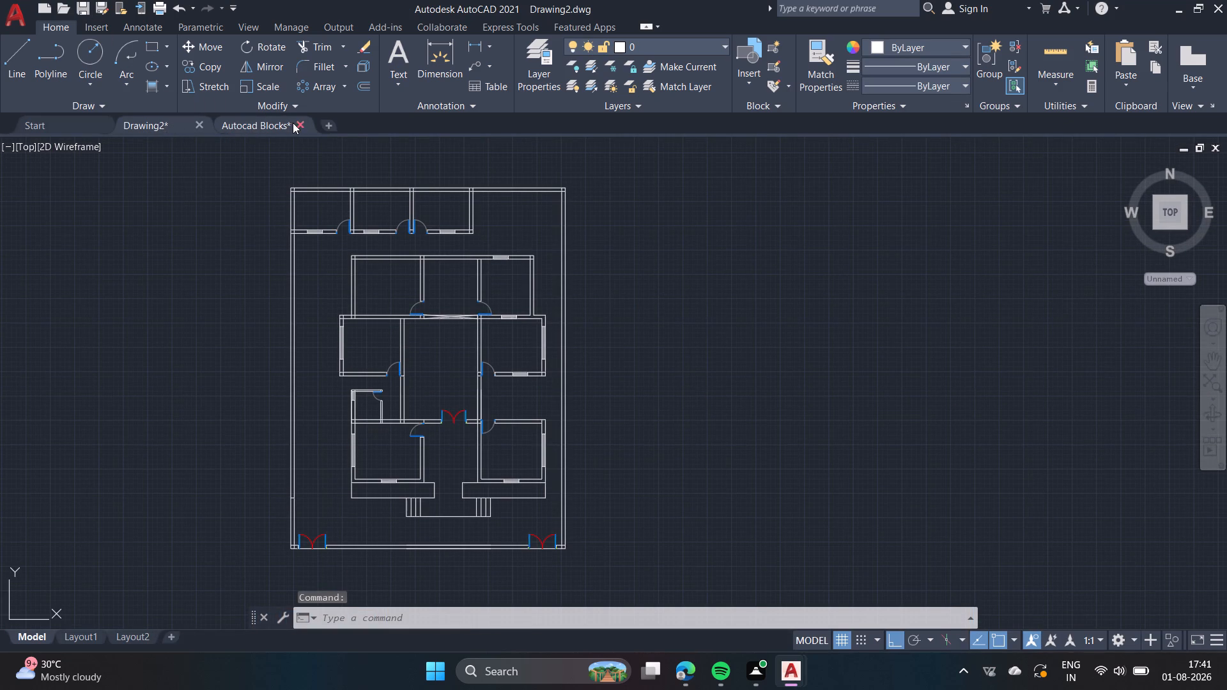
Close the Autocad Blocks drawing, saving its changes, and return to Drawing2.
left_click(296, 123)
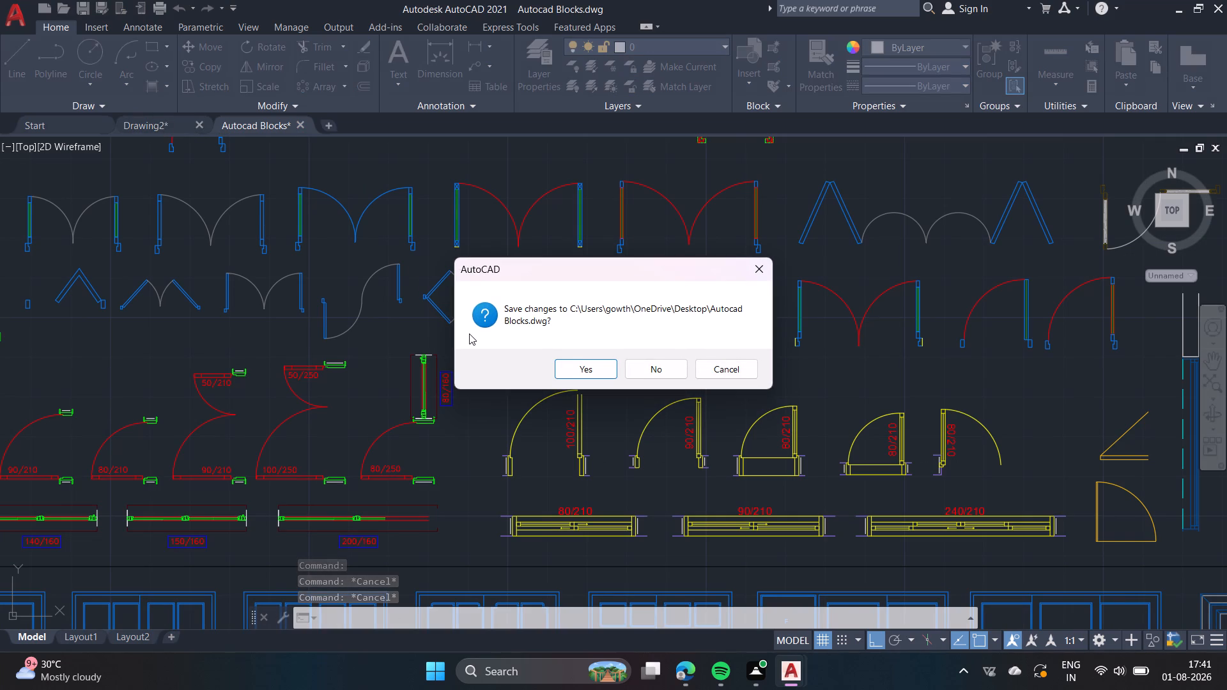
left_click(589, 365)
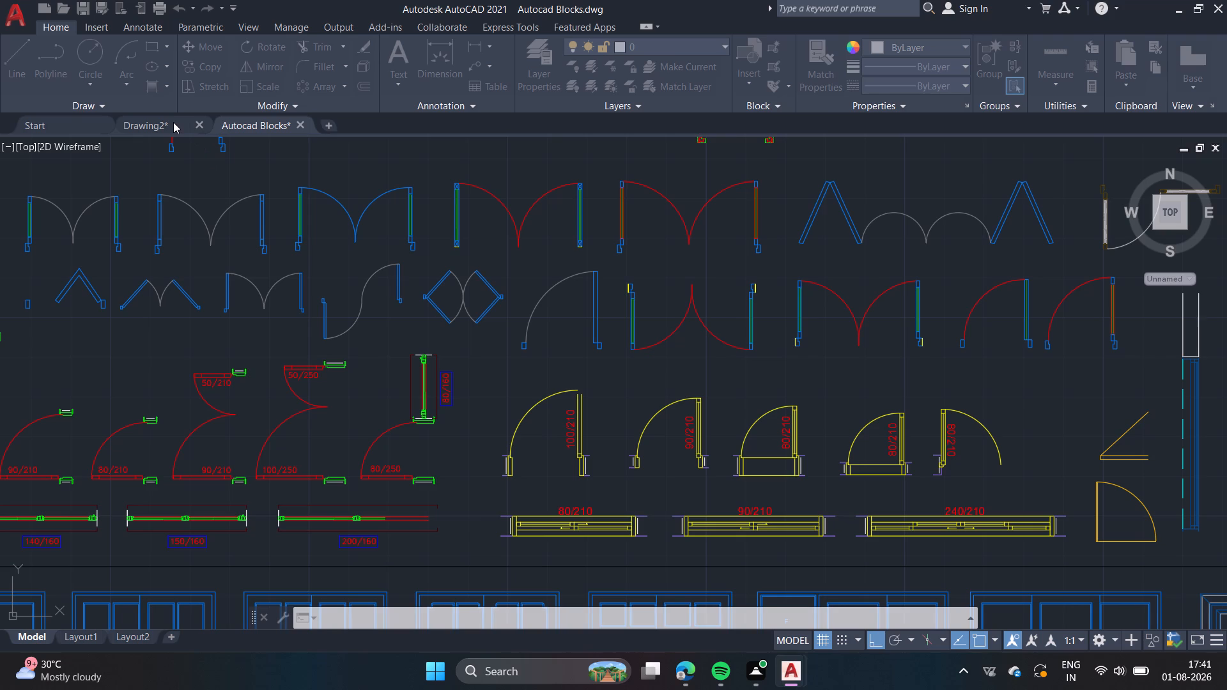
left_click(173, 122)
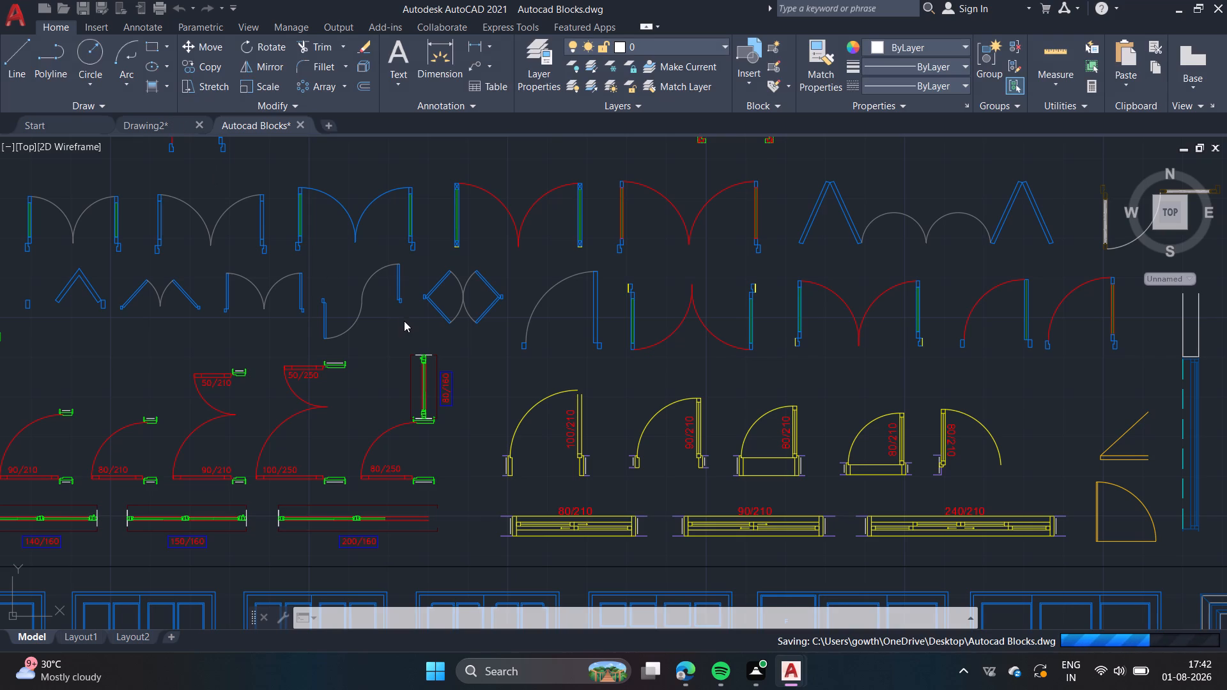
scroll(404, 325, "down", 3)
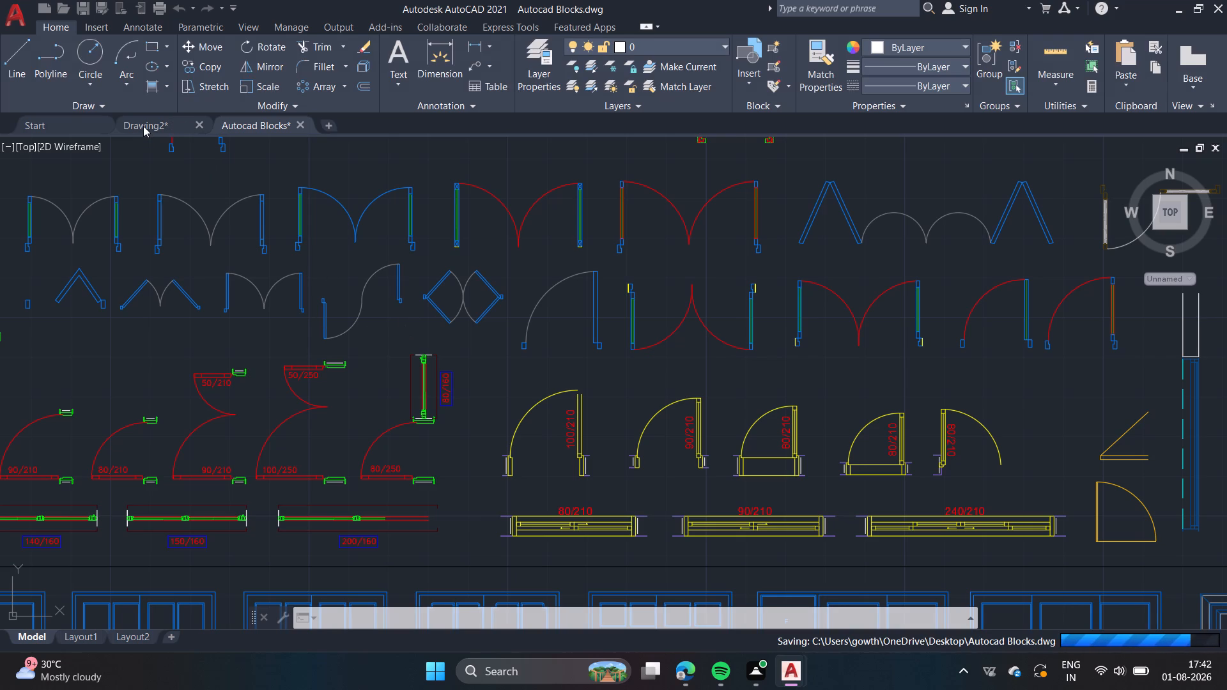
left_click(143, 126)
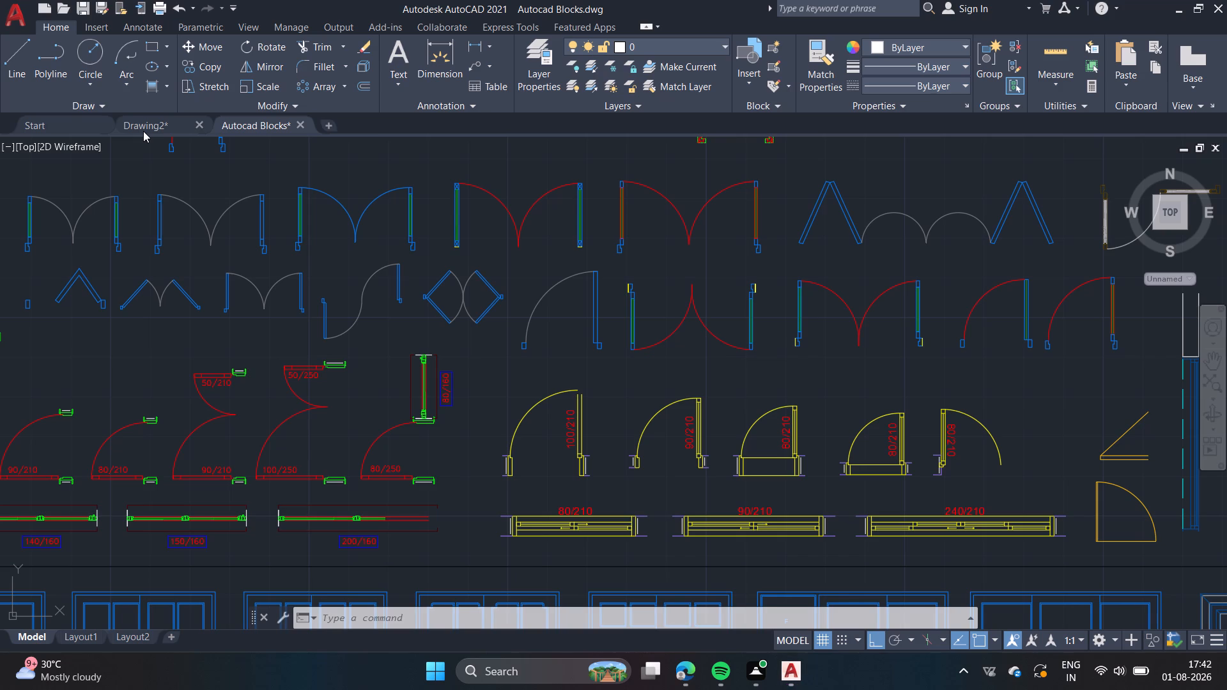
right_click(232, 225)
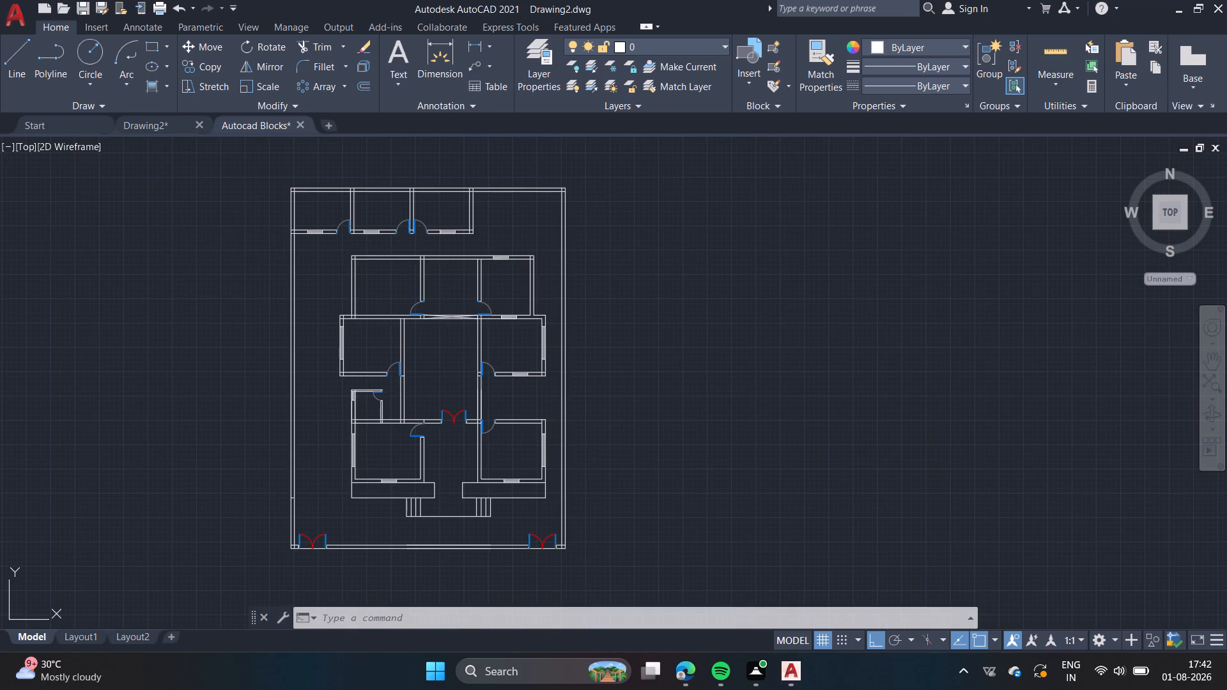
left_click(198, 221)
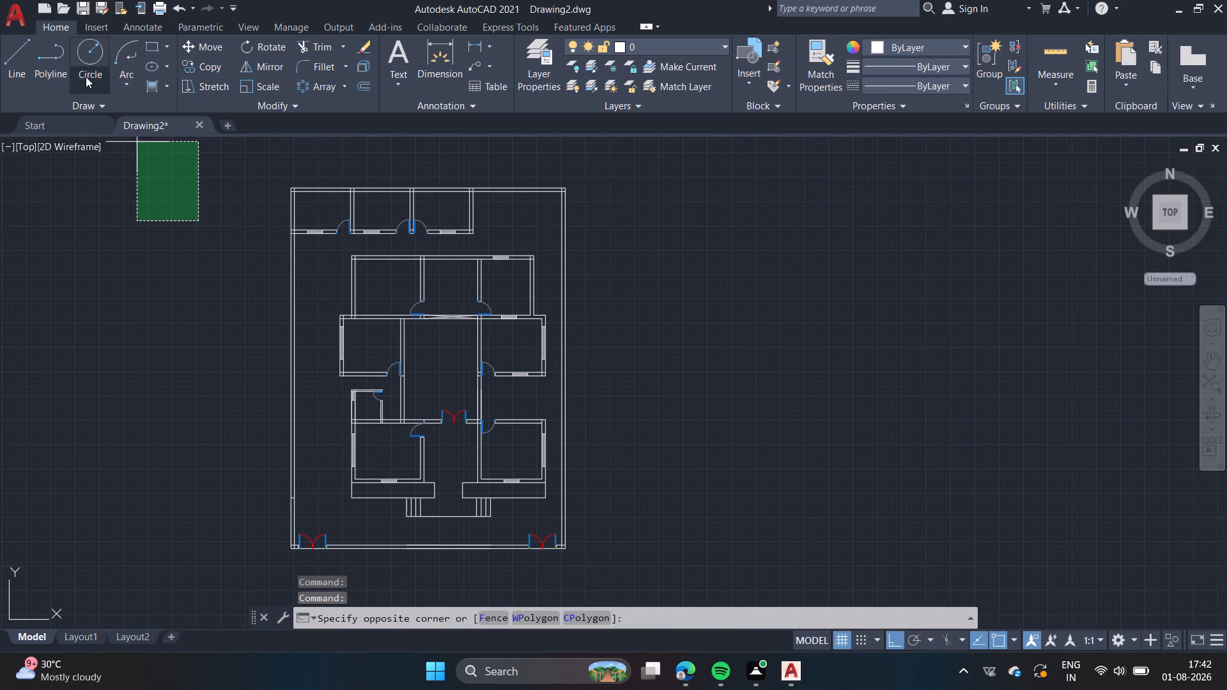
Save a copy of Drawing2 to the Desktop under the file name RESIDENTAL BUILDING.
left_click(102, 10)
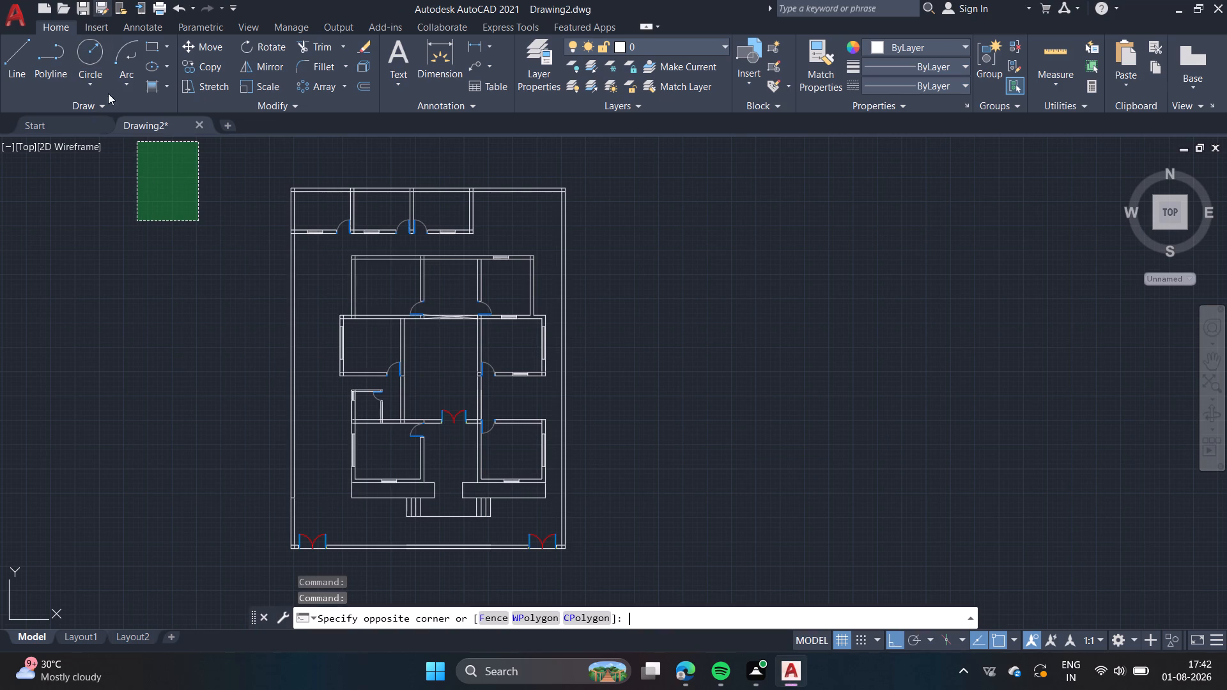
left_click(226, 397)
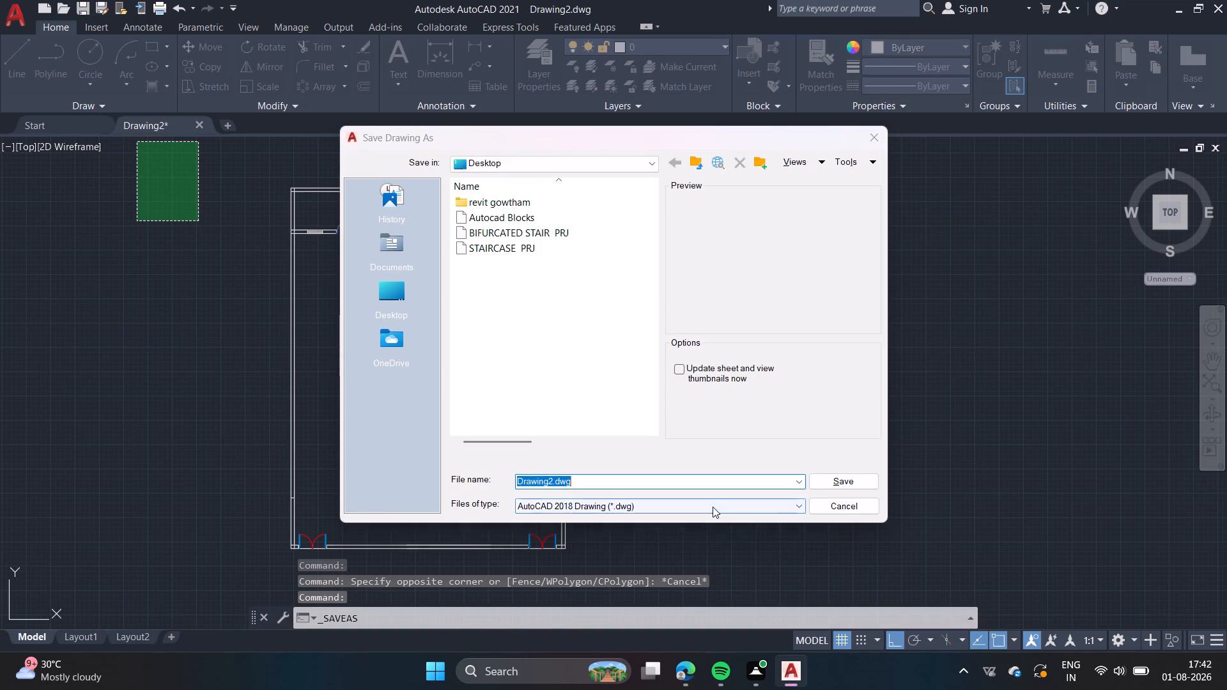
key("Delete")
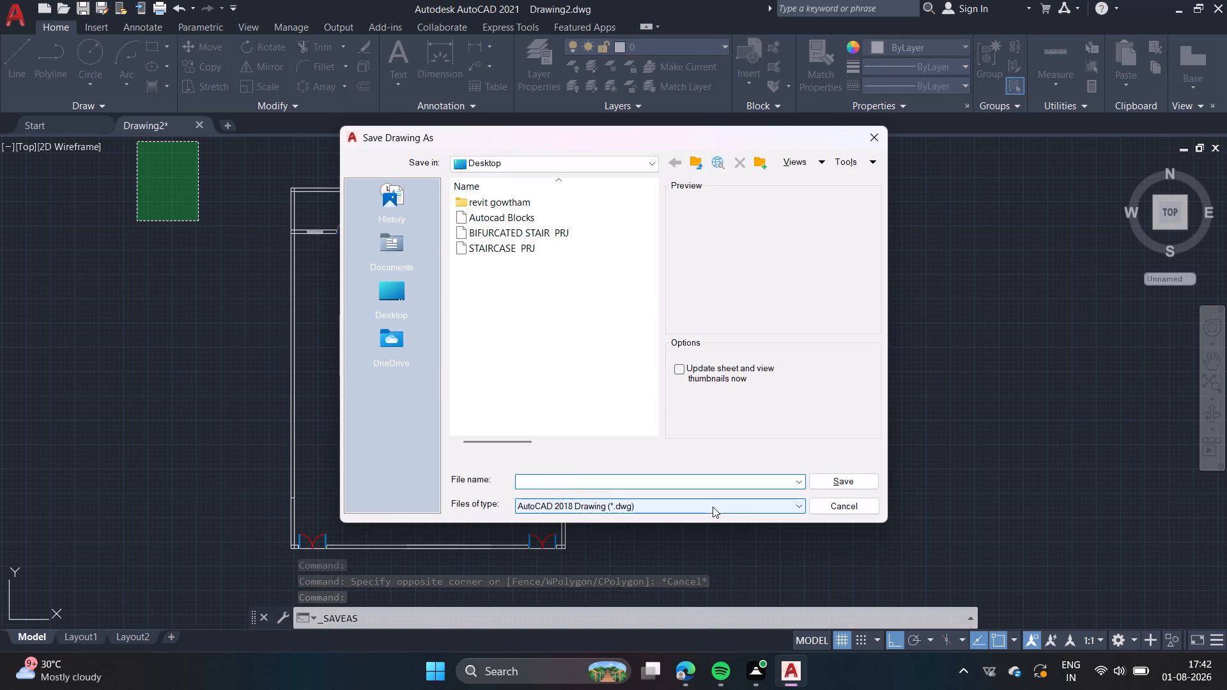
left_click(392, 294)
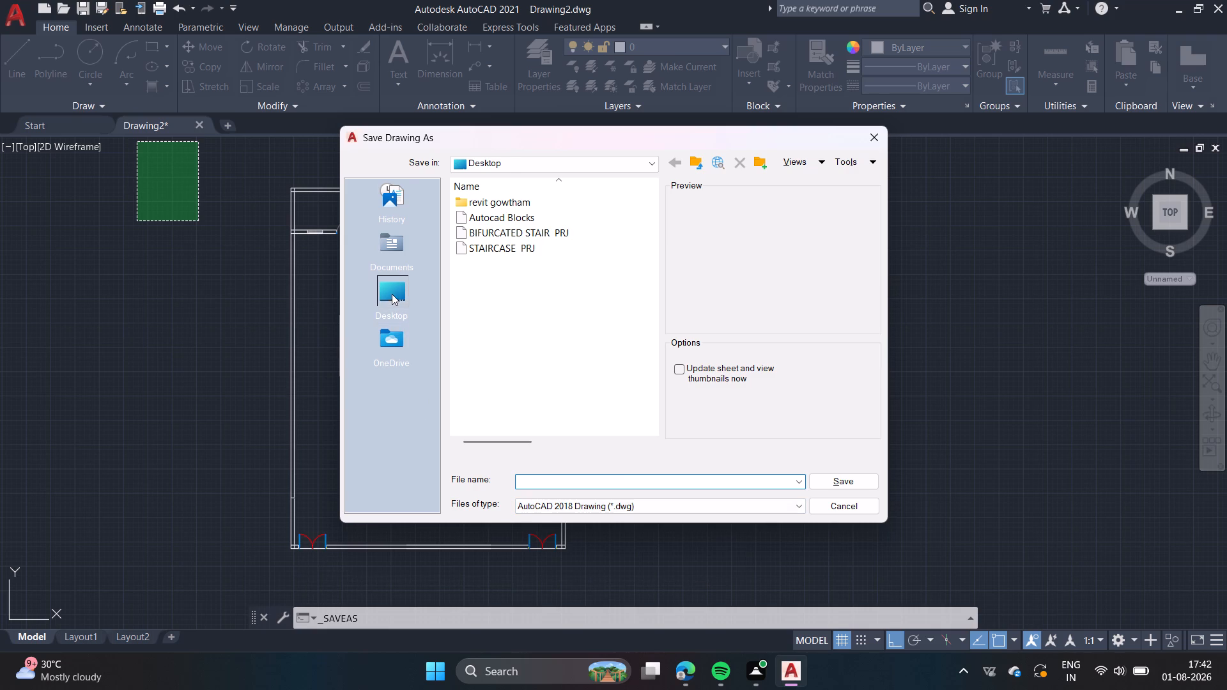
left_click(566, 479)
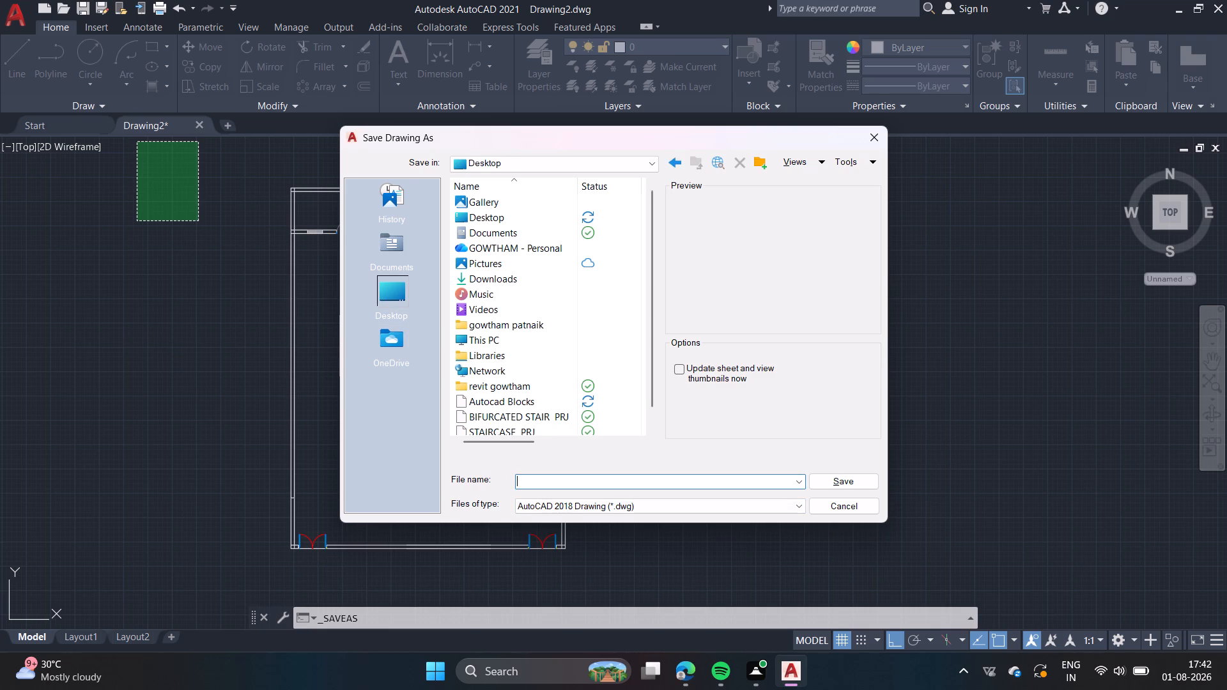
type("RES")
type("IDENTAL BUILDING")
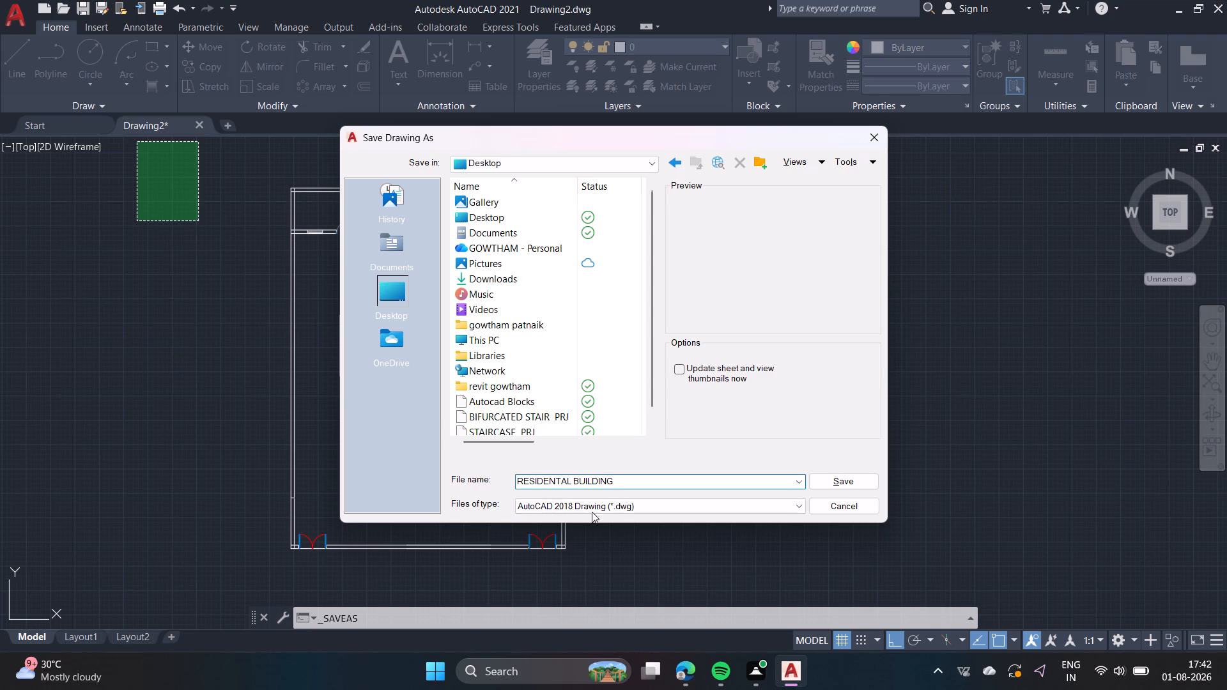
left_click(830, 479)
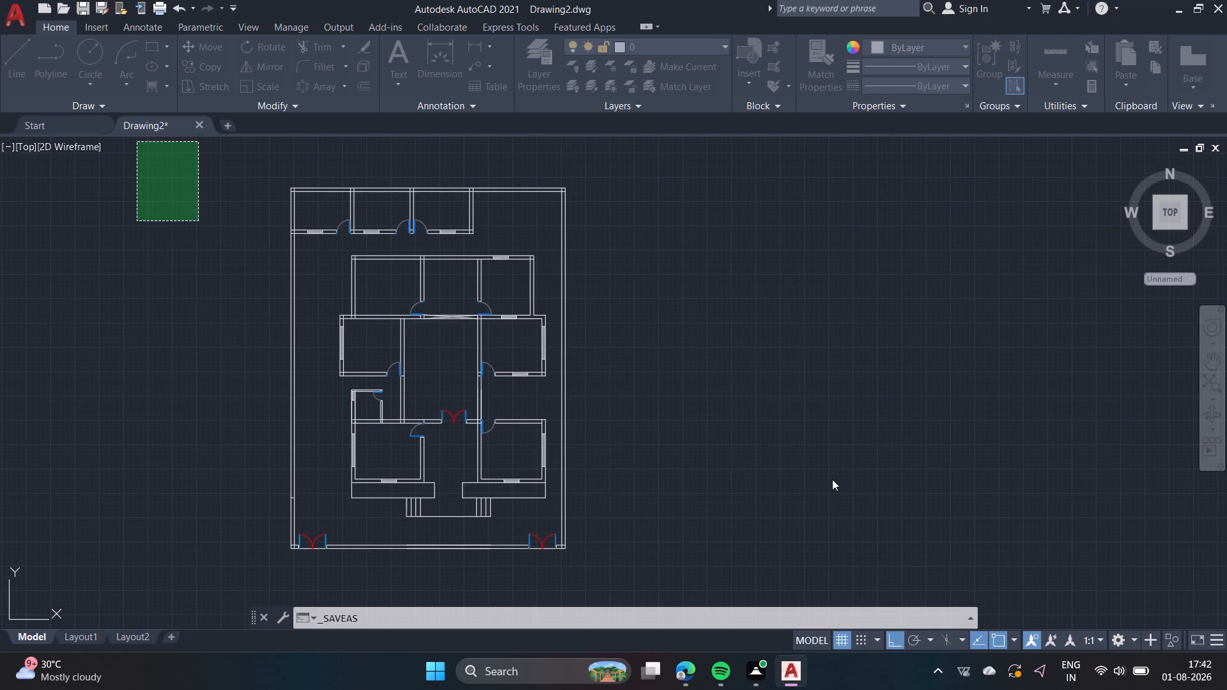